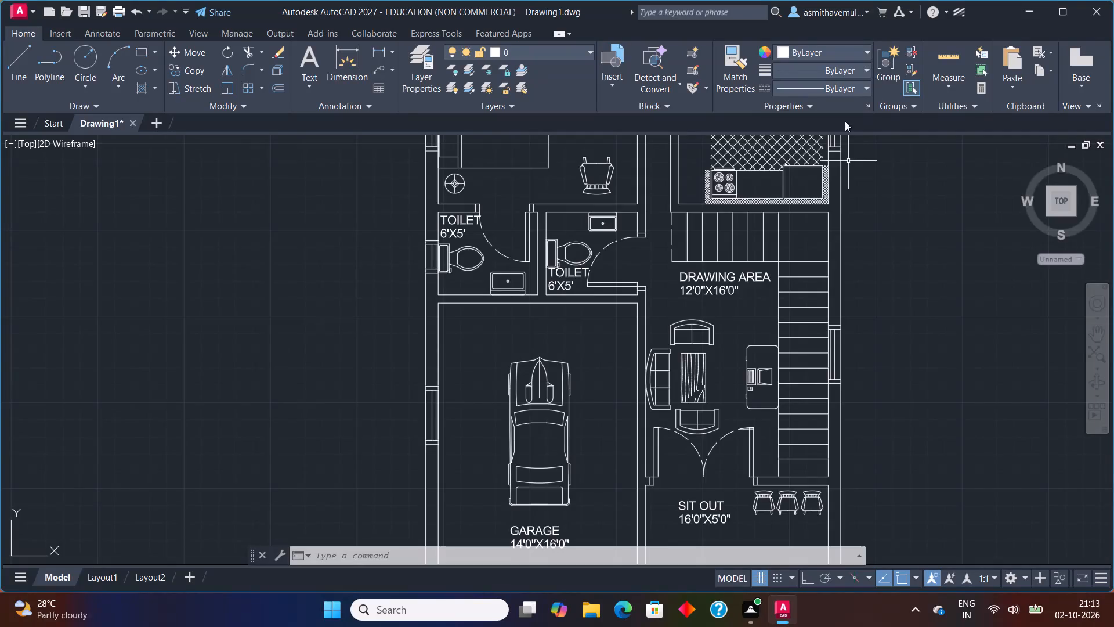
# Look over the labelled floor plan, checking the toilets, bedrooms, dining area, kitchen and garage for anything still missing.
pyautogui.scroll(-1, 730, 265)
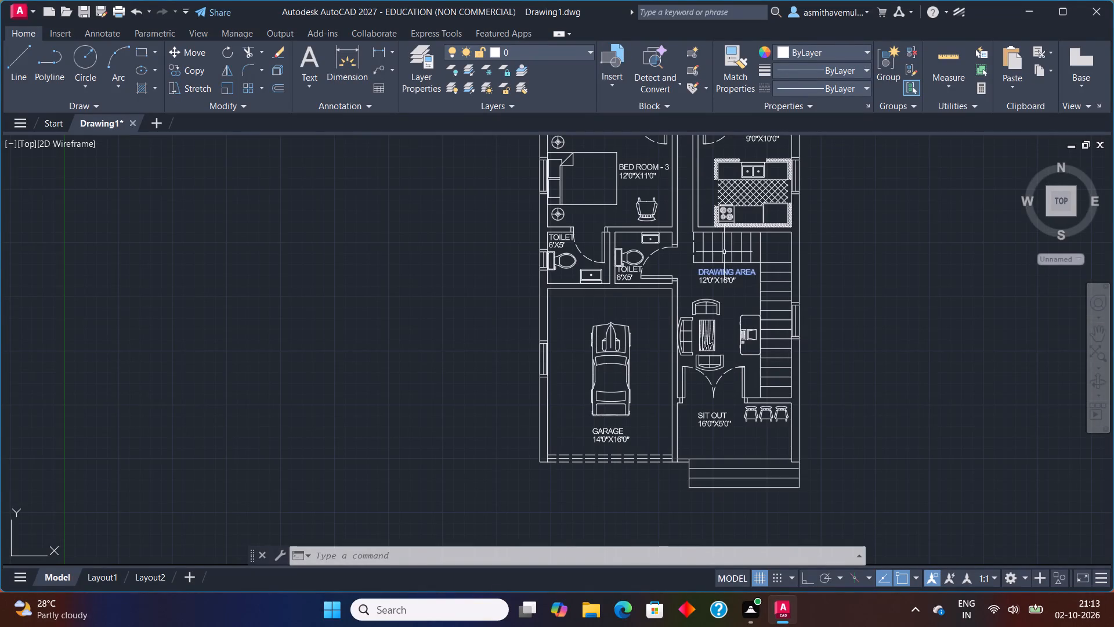
pyautogui.moveTo(724, 250); pyautogui.dragTo(634, 286, button='middle')
pyautogui.moveTo(711, 268); pyautogui.dragTo(606, 327, button='middle')
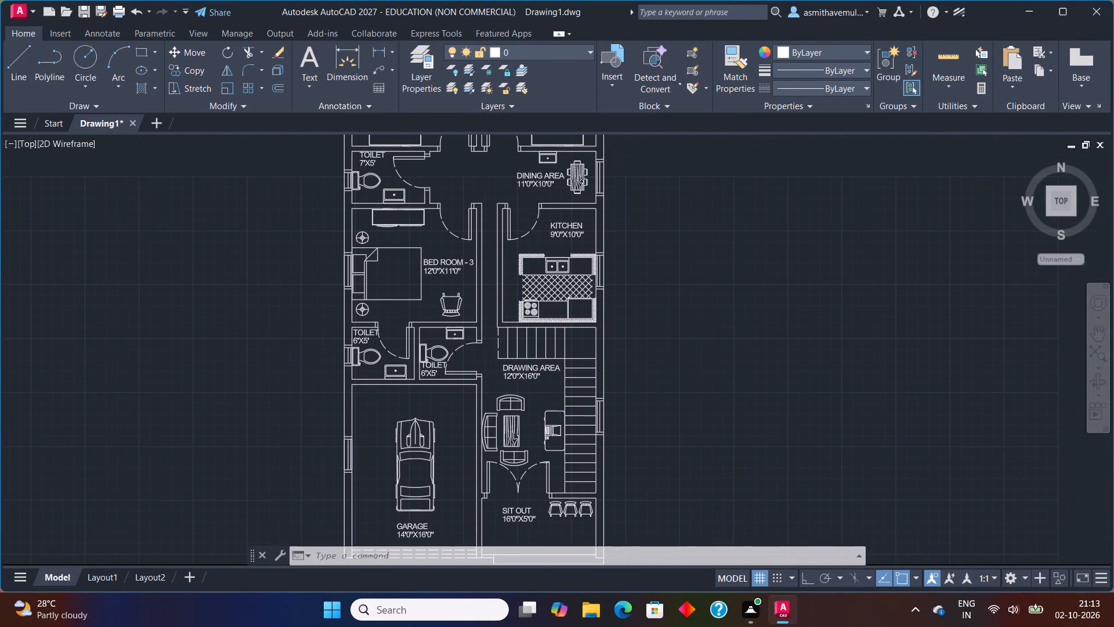
pyautogui.scroll(-1, 617, 303)
pyautogui.scroll(1, 574, 351)
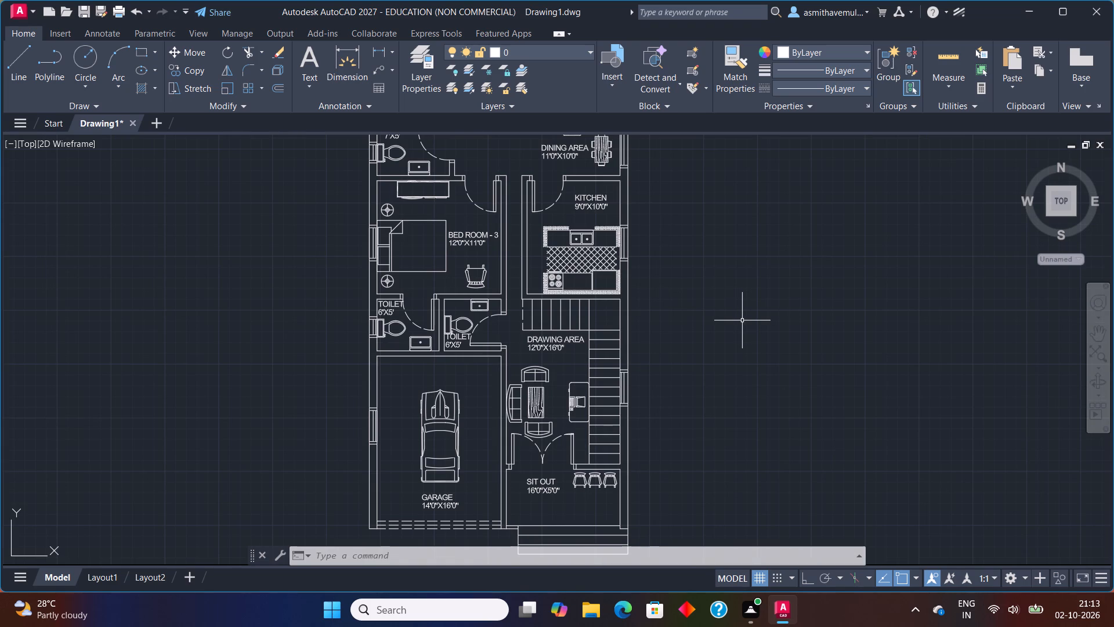
pyautogui.scroll(-1, 743, 319)
pyautogui.moveTo(741, 319); pyautogui.dragTo(706, 323, button='middle')
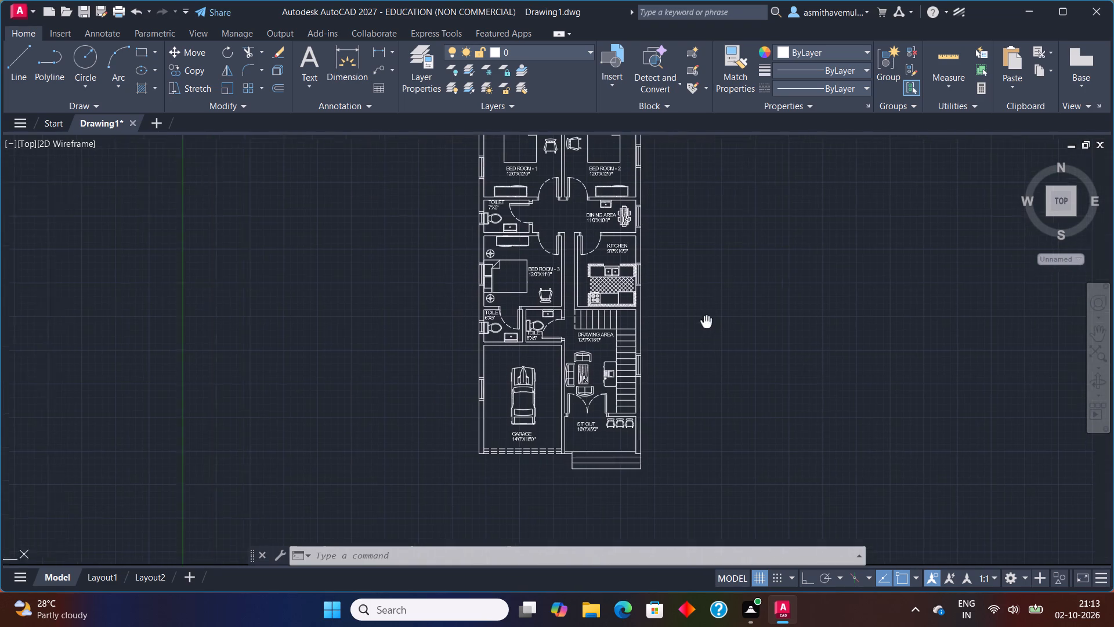
pyautogui.moveTo(706, 323); pyautogui.dragTo(619, 340, button='middle')
pyautogui.moveTo(583, 293); pyautogui.dragTo(566, 308, button='middle')
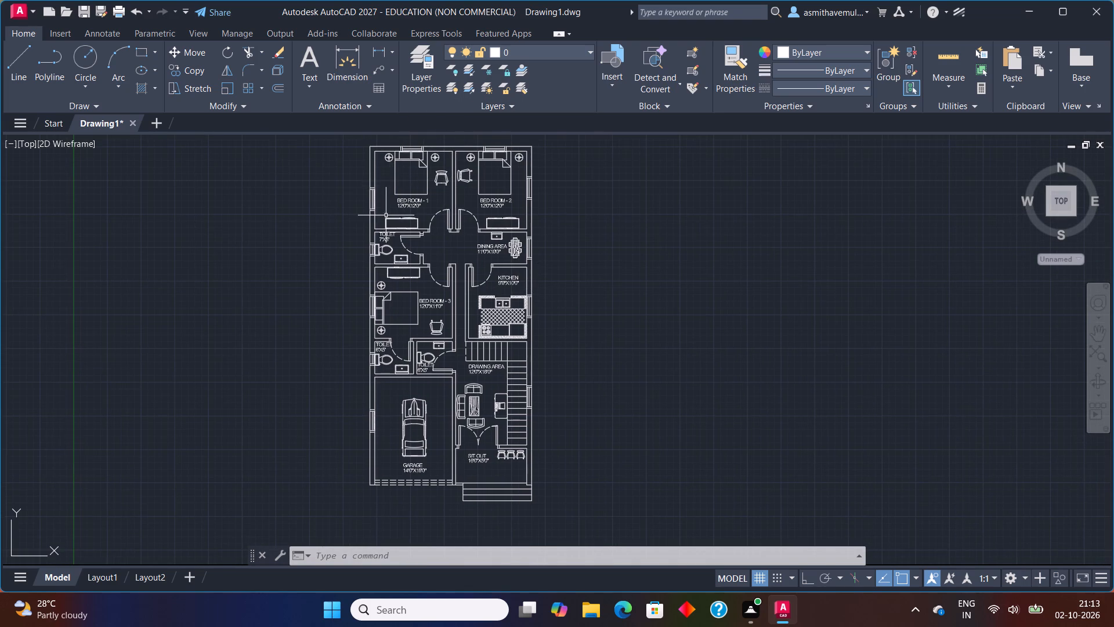
pyautogui.scroll(2, 386, 221)
pyautogui.scroll(1, 503, 251)
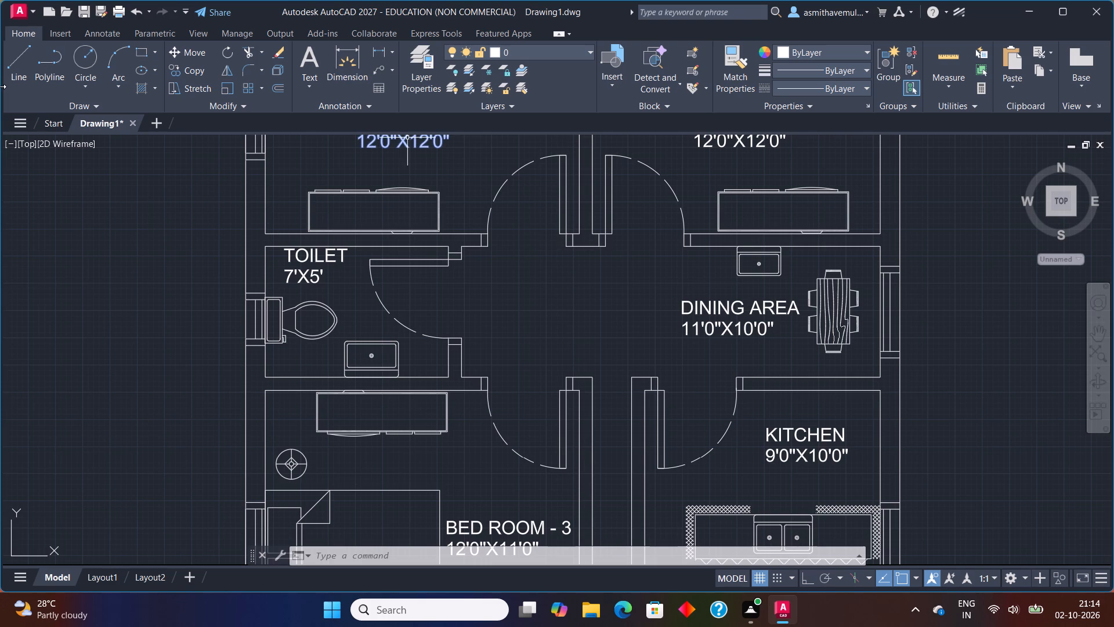
pyautogui.scroll(-1, 33, 160)
pyautogui.scroll(-1, 93, 283)
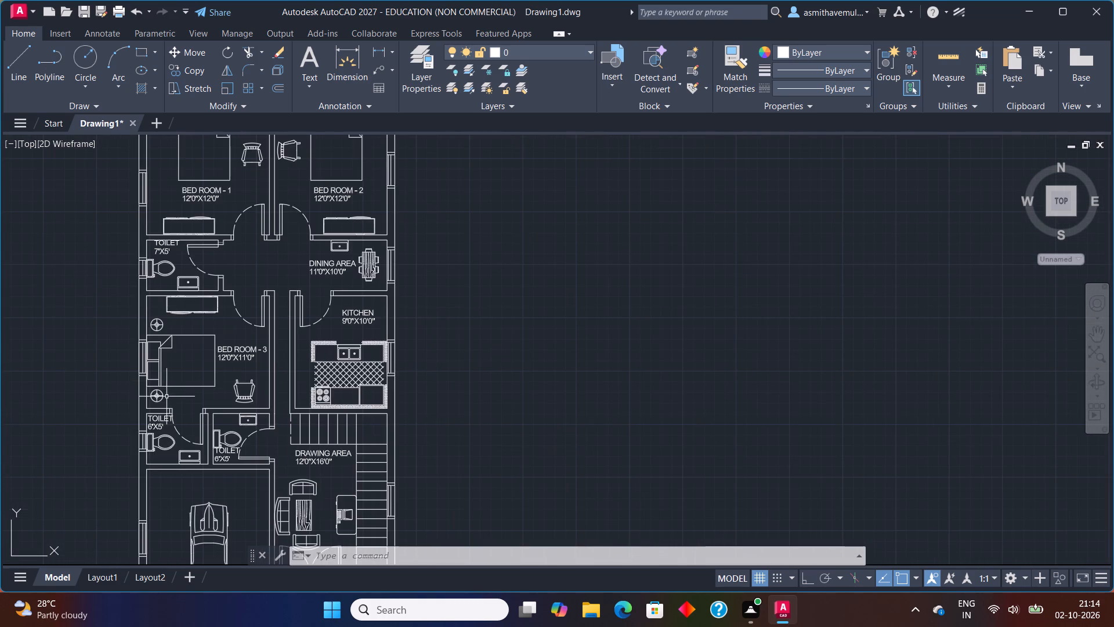
pyautogui.moveTo(168, 397); pyautogui.dragTo(233, 319, button='middle')
pyautogui.scroll(1, 263, 275)
pyautogui.moveTo(271, 271); pyautogui.dragTo(273, 460, button='middle')
pyautogui.scroll(2, 312, 315)
pyautogui.moveTo(312, 315); pyautogui.dragTo(360, 392, button='middle')
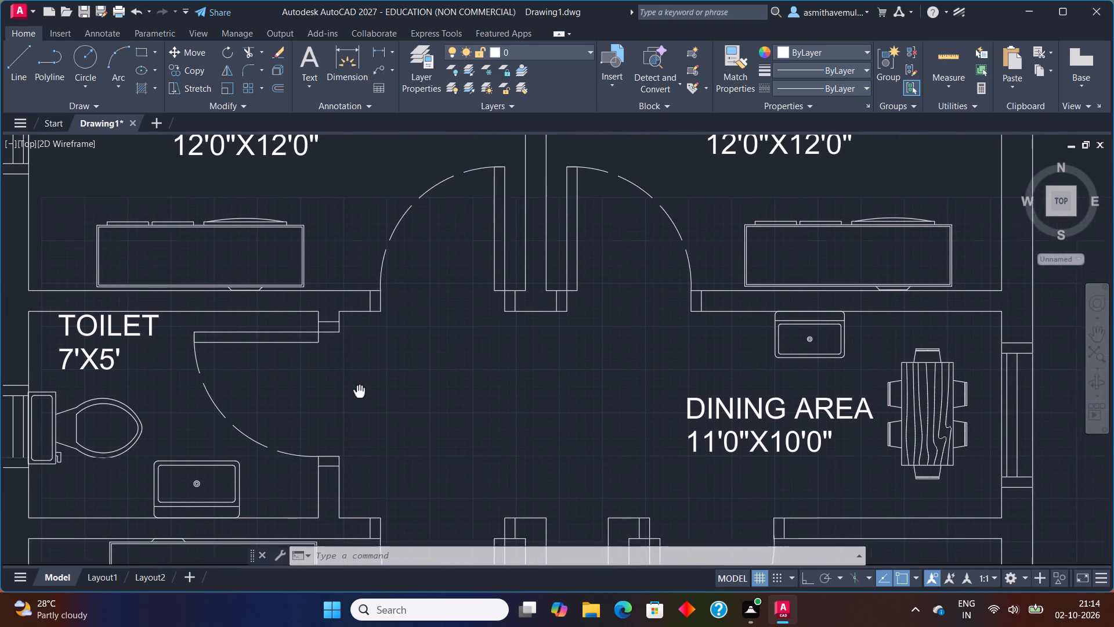
pyautogui.moveTo(360, 392); pyautogui.dragTo(393, 398, button='middle')
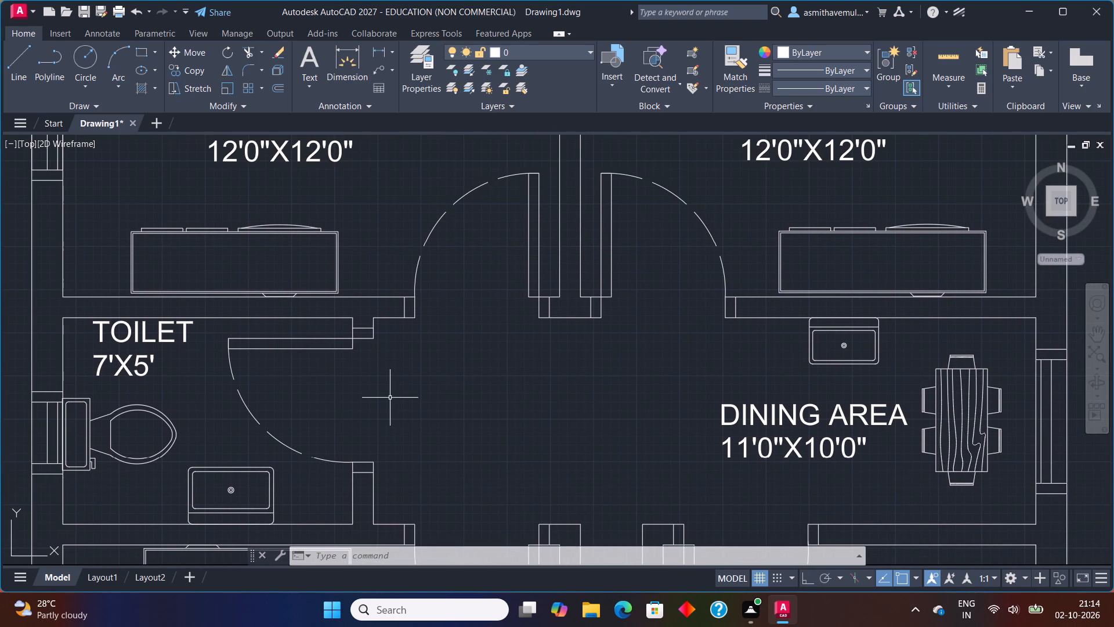
pyautogui.scroll(-2, 396, 389)
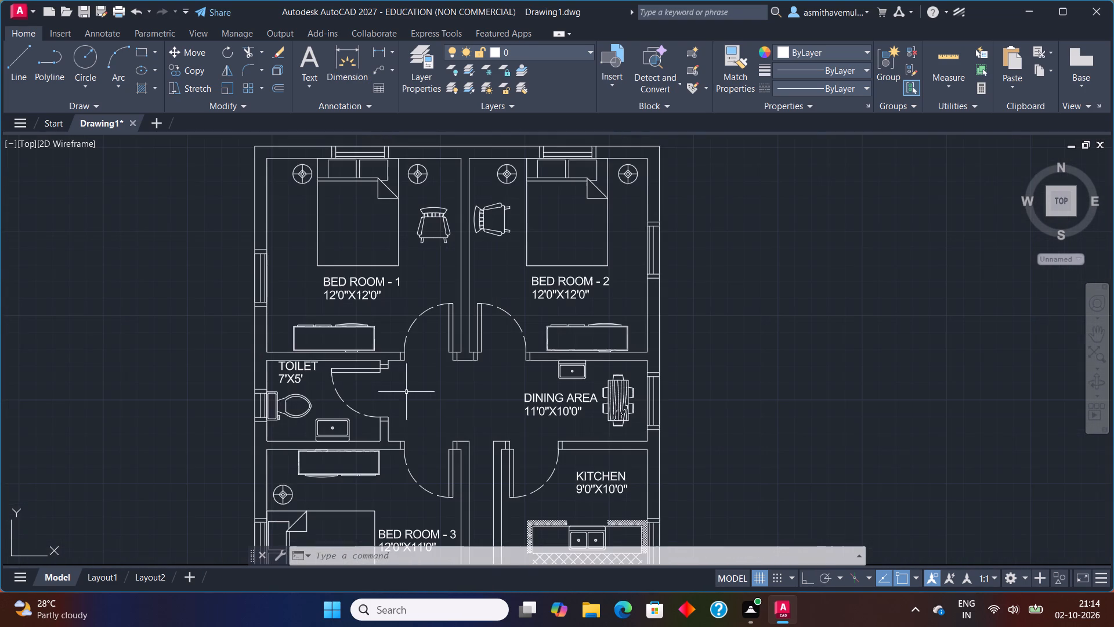
pyautogui.moveTo(480, 434); pyautogui.dragTo(519, 258, button='middle')
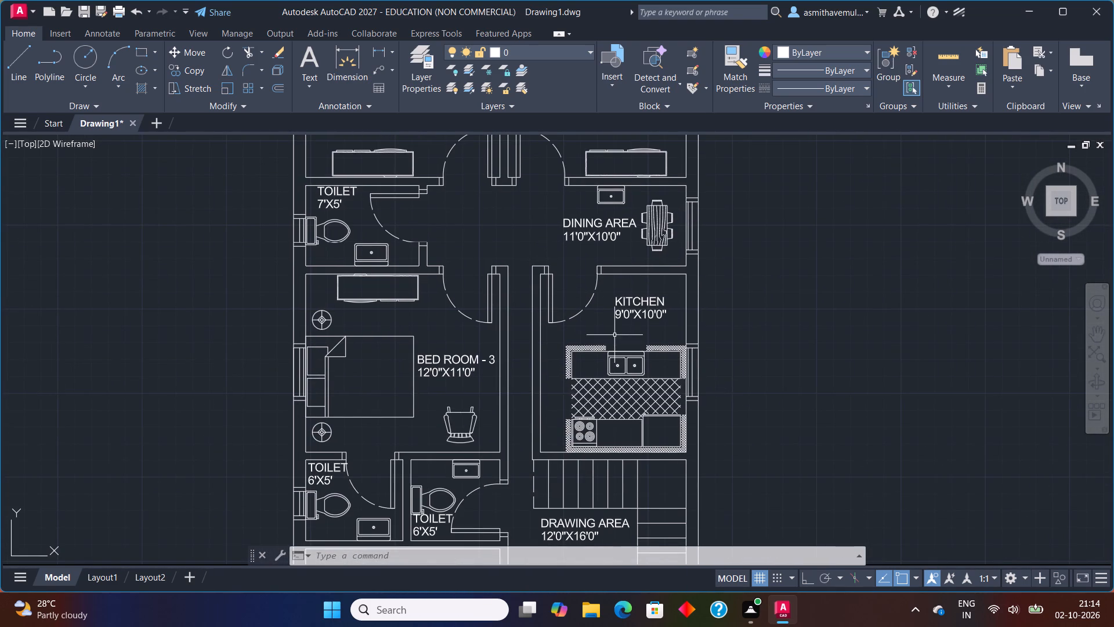
# Draw an orthogonal polyline from the midpoint of the staircase's dashed edge along the upper flight, turning at the corner landing down the long flight's centre.
pyautogui.scroll(-1, 618, 354)
pyautogui.moveTo(627, 390); pyautogui.dragTo(583, 309, button='middle')
pyautogui.scroll(1, 581, 313)
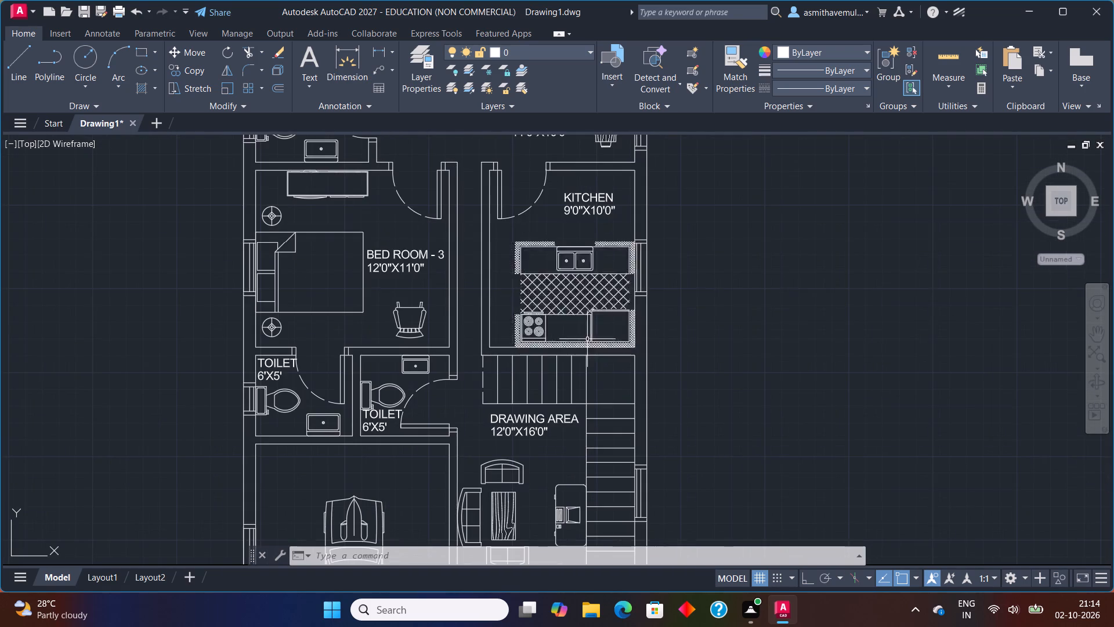
pyautogui.moveTo(591, 460); pyautogui.dragTo(559, 388, button='middle')
pyautogui.scroll(1, 548, 363)
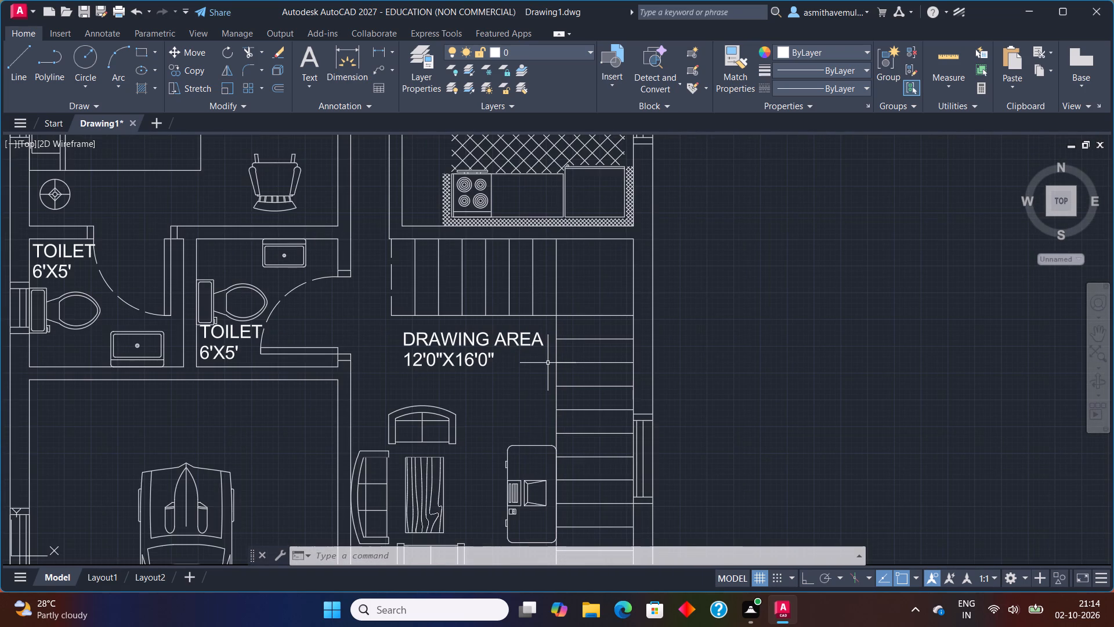
pyautogui.write('PL')
pyautogui.press('Return')
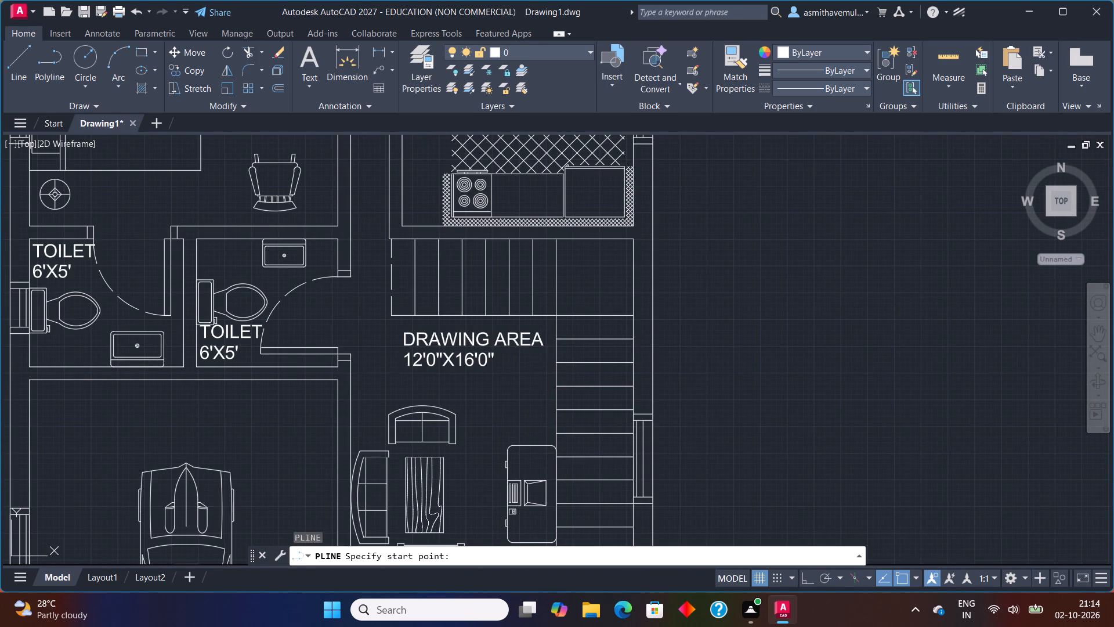
pyautogui.click(391, 280)
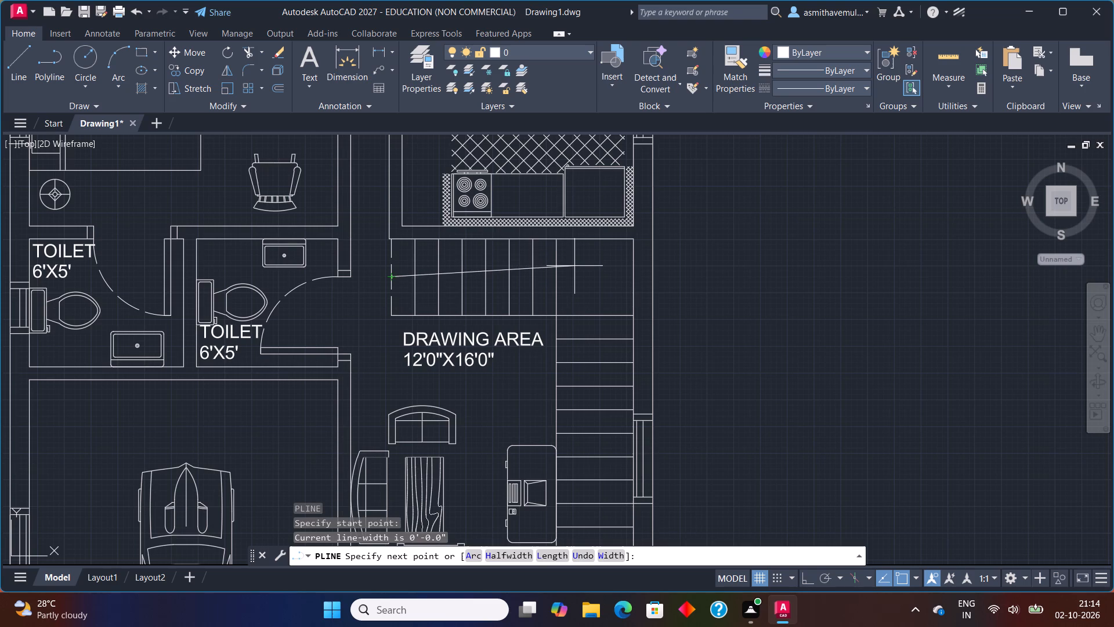
pyautogui.press('F8')
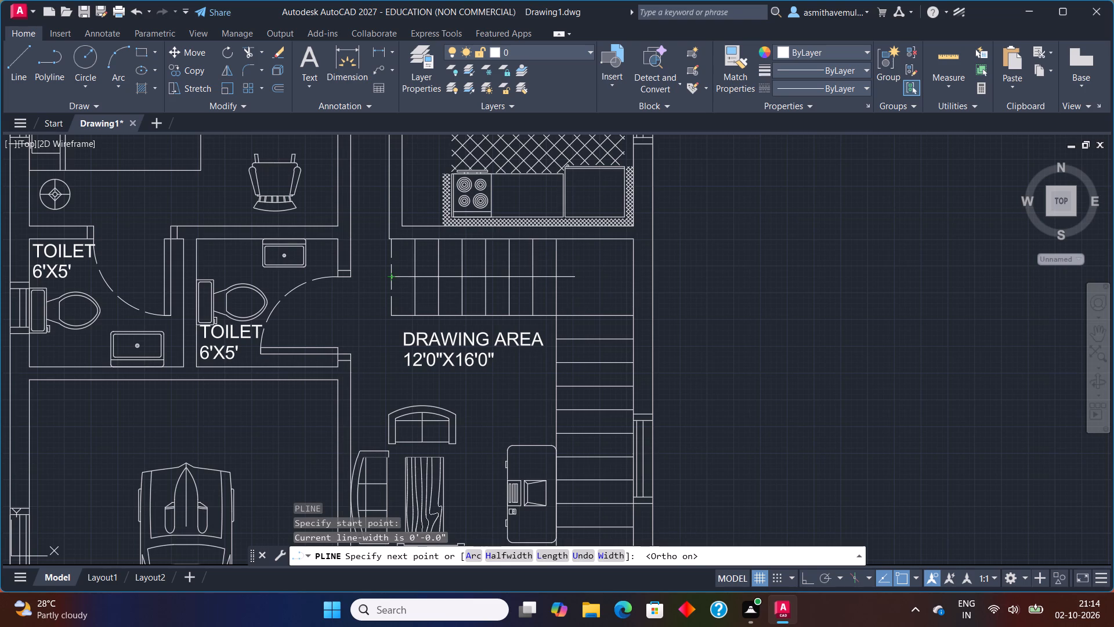
pyautogui.click(595, 275)
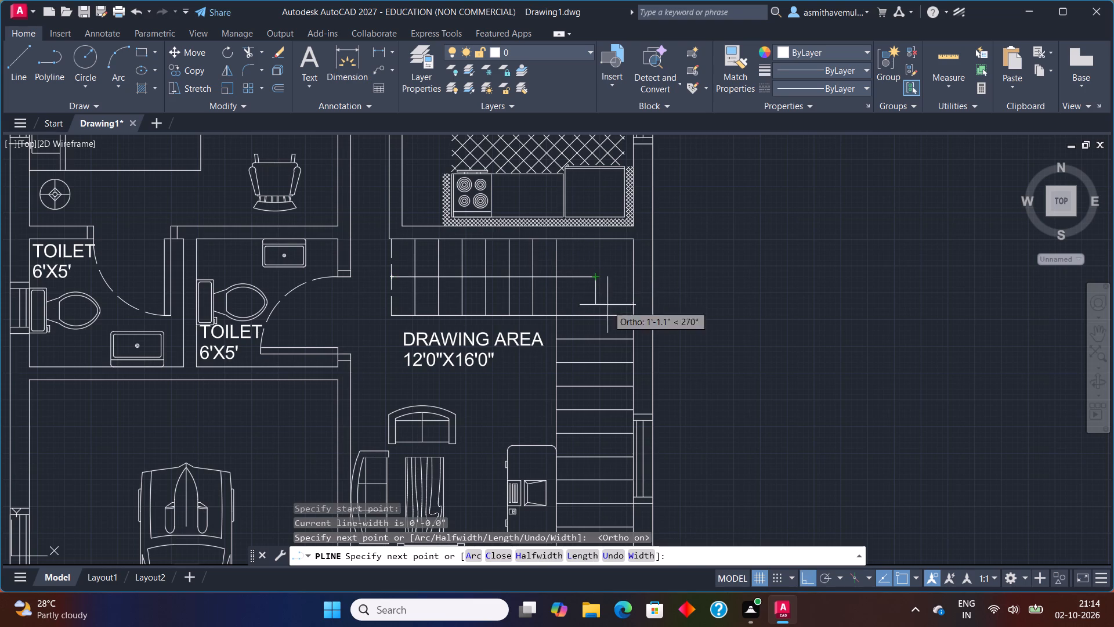
pyautogui.scroll(-1, 615, 444)
pyautogui.moveTo(615, 445); pyautogui.dragTo(612, 383, button='middle')
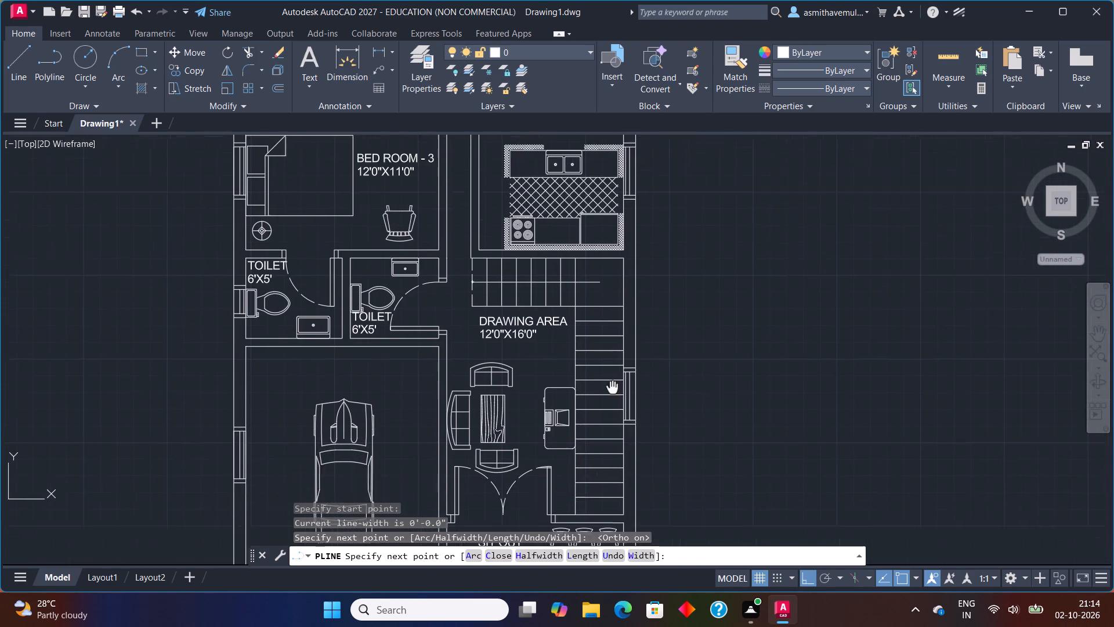
pyautogui.moveTo(612, 383); pyautogui.dragTo(596, 307, button='middle')
pyautogui.scroll(2, 596, 345)
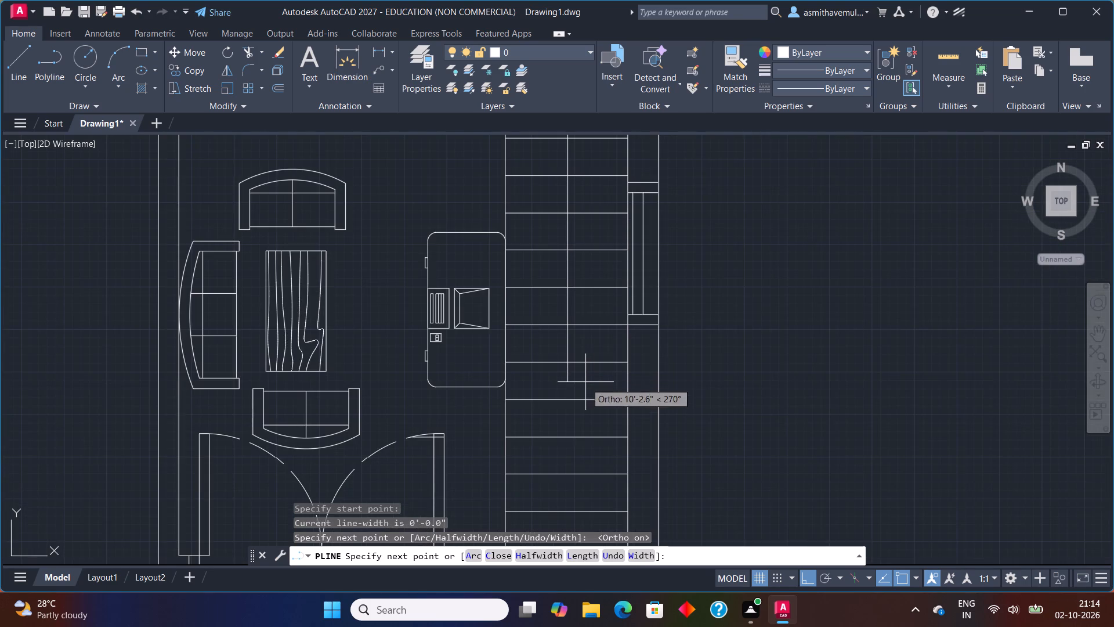
pyautogui.click(572, 423)
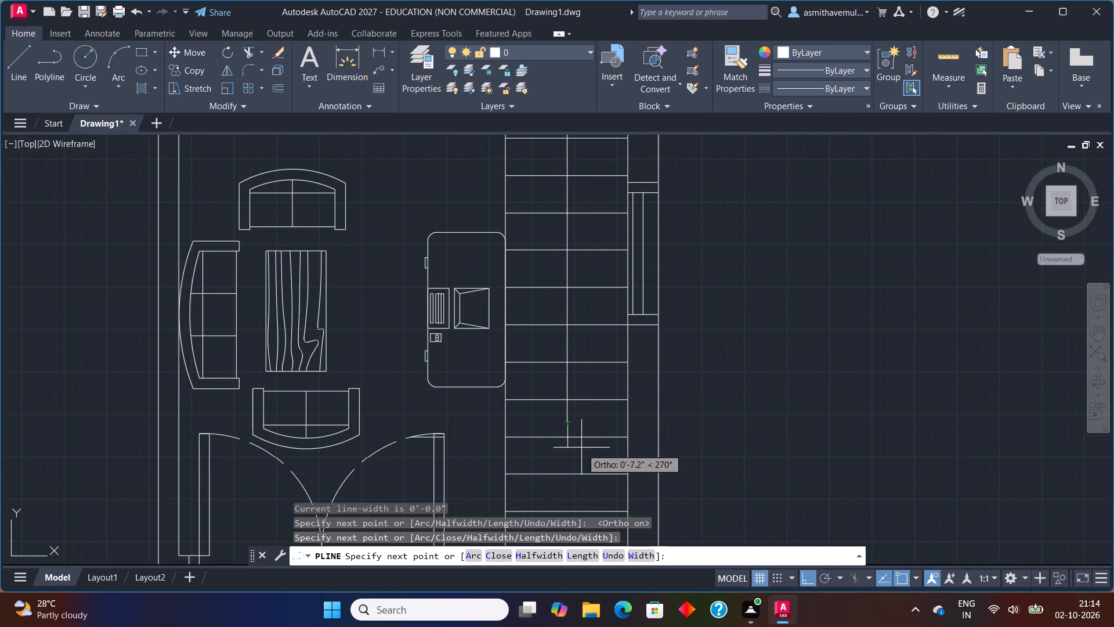
pyautogui.press('Escape')
# Draw a tapered polyline arrowhead about two treads long from the stair line's lower end, with starting half-width 6" and ending half-width 0.
pyautogui.write('PL')
pyautogui.press('Return')
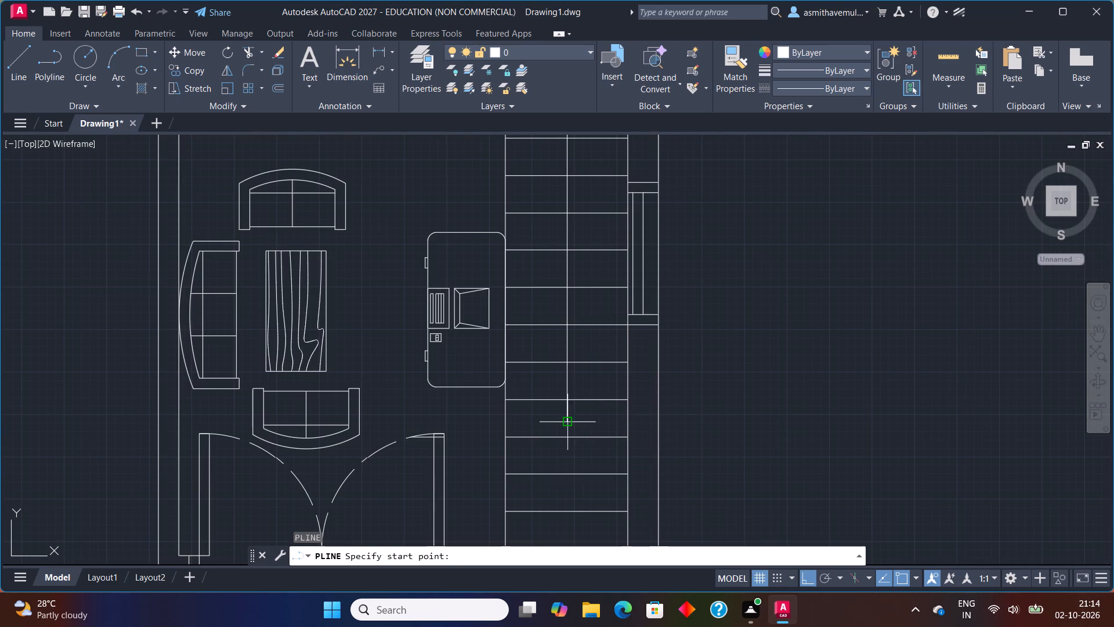
pyautogui.click(570, 423)
pyautogui.click(513, 552)
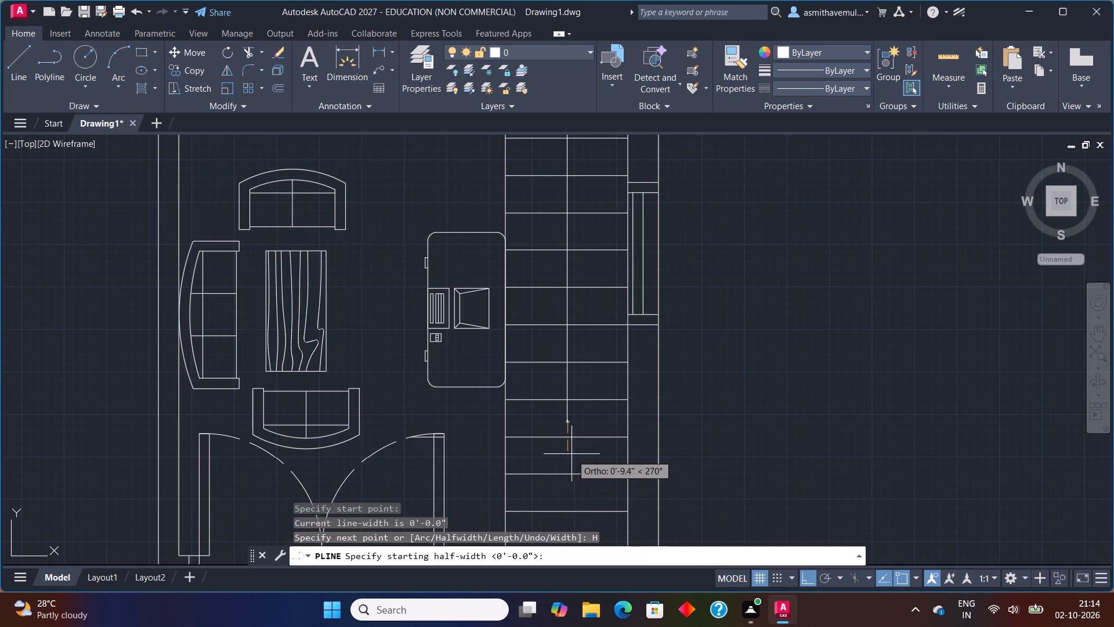
pyautogui.press('6')
pyautogui.hotkey('shift', '"')
pyautogui.press('Return')
pyautogui.press('0')
pyautogui.press('Return')
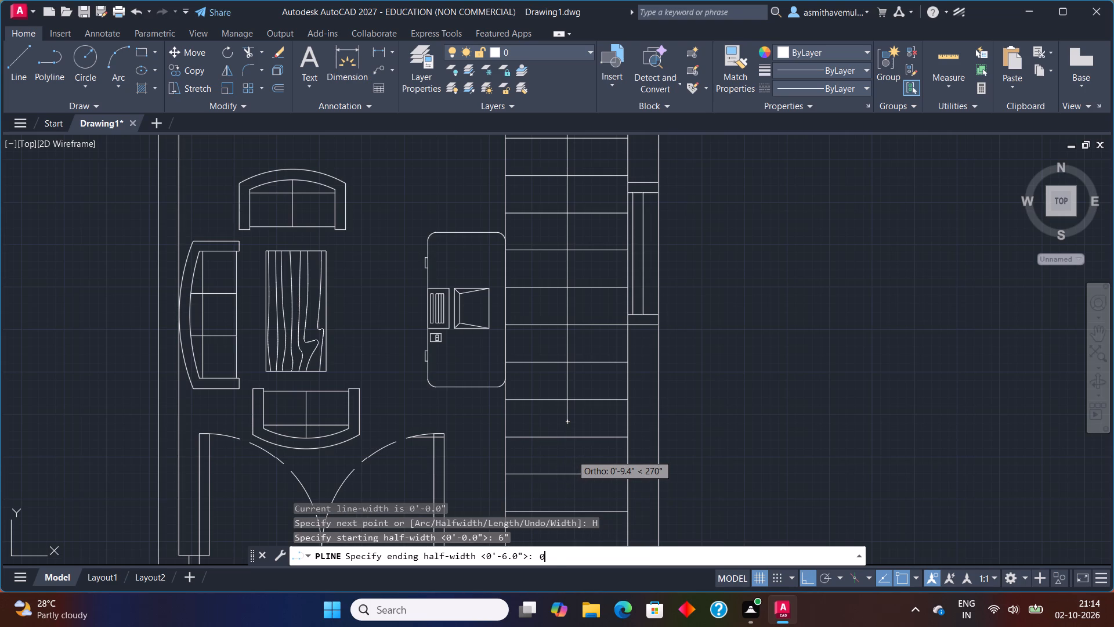
pyautogui.click(580, 495)
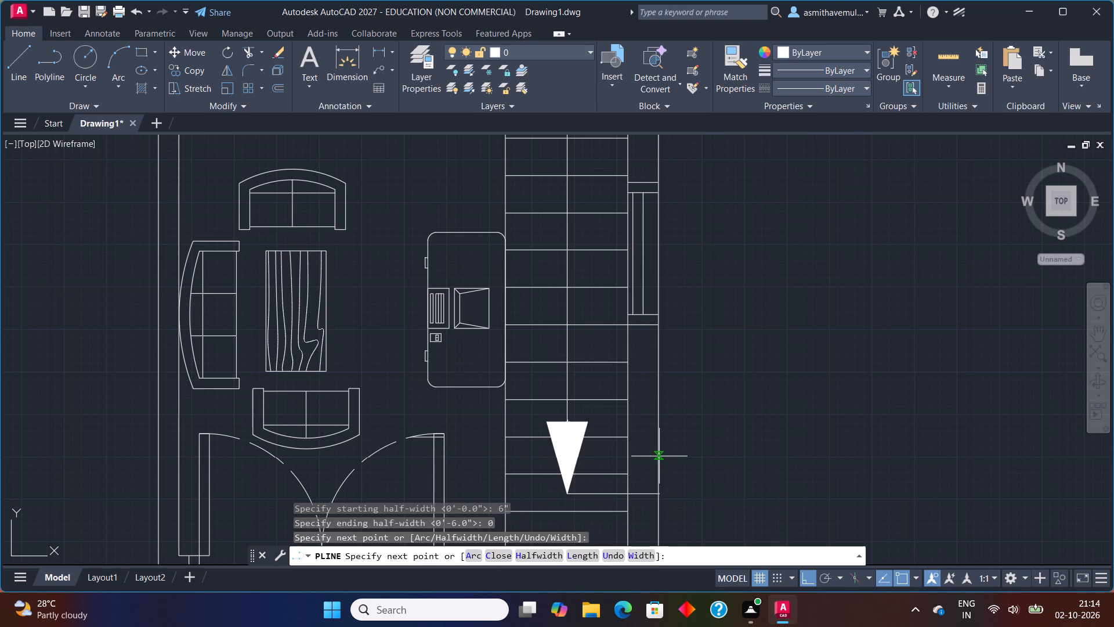
pyautogui.press('Escape')
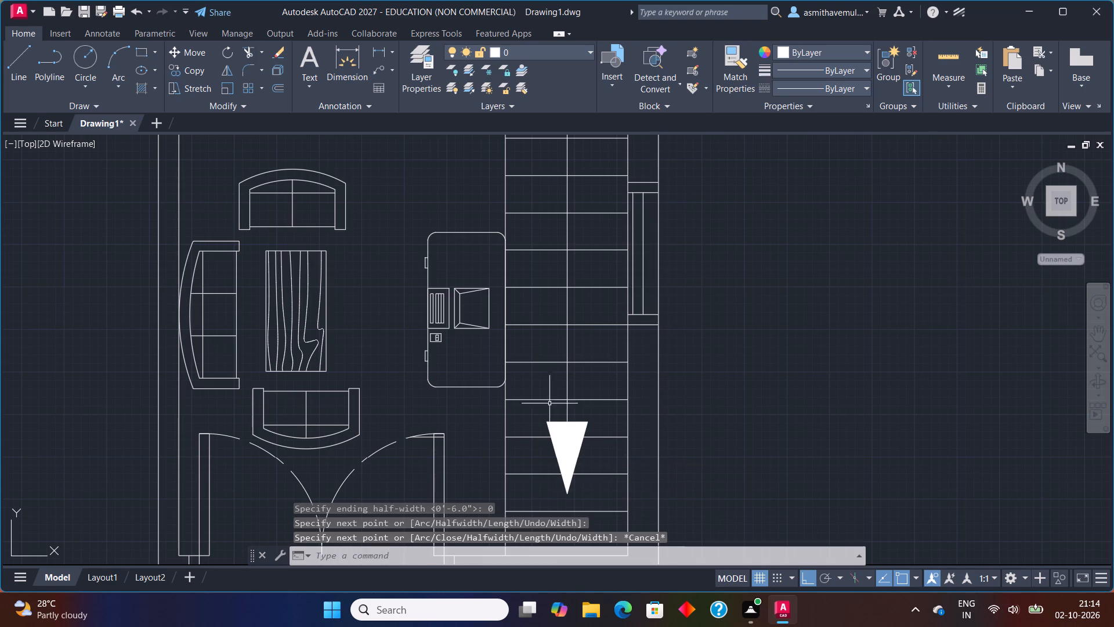
# Review the plan with its stair direction arrow, examining the dining area, kitchen and BED ROOM - 3 up close.
pyautogui.scroll(-3, 547, 391)
pyautogui.moveTo(557, 403); pyautogui.dragTo(603, 365, button='middle')
pyautogui.moveTo(580, 314); pyautogui.dragTo(591, 307, button='middle')
pyautogui.moveTo(595, 290); pyautogui.dragTo(607, 375, button='middle')
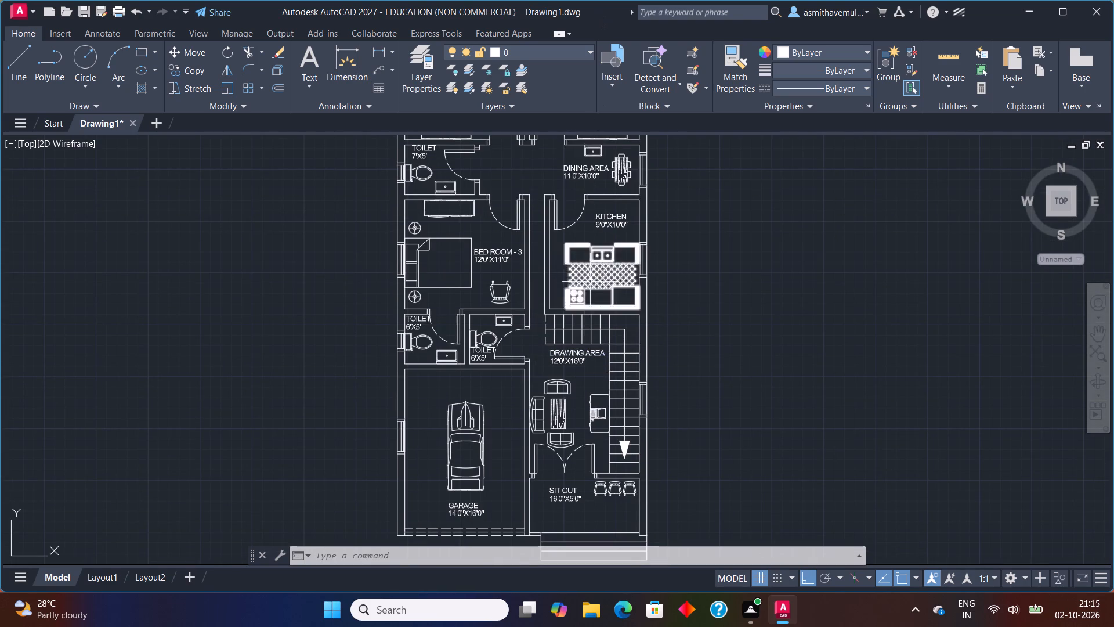
pyautogui.scroll(1, 596, 243)
pyautogui.moveTo(606, 243); pyautogui.dragTo(606, 359, button='middle')
pyautogui.moveTo(587, 232); pyautogui.dragTo(591, 297, button='middle')
pyautogui.scroll(1, 576, 296)
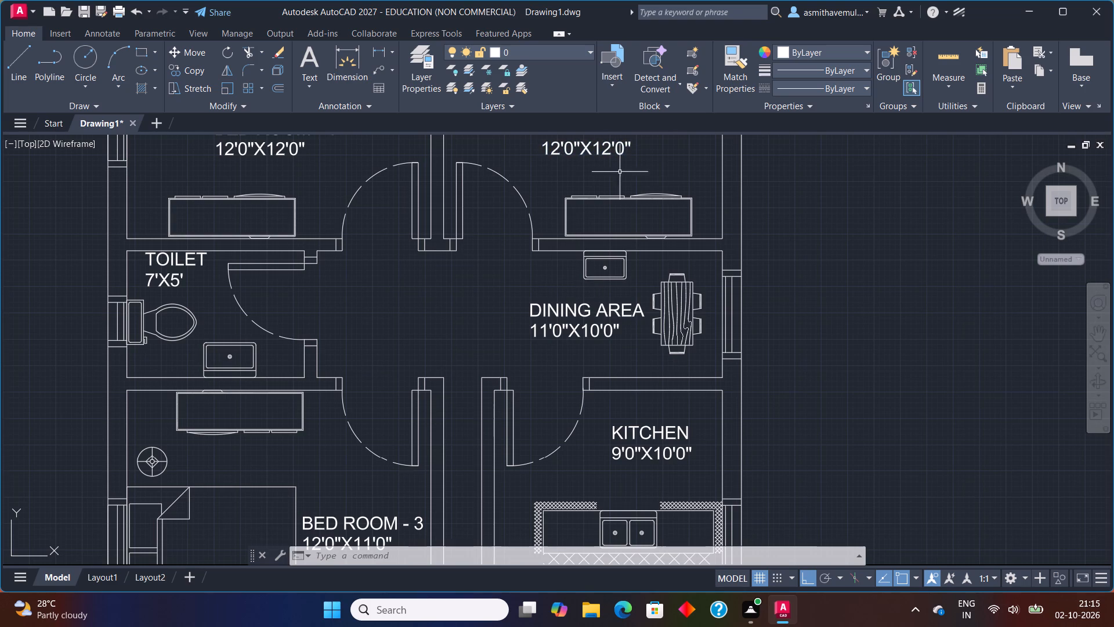
pyautogui.scroll(1, 618, 248)
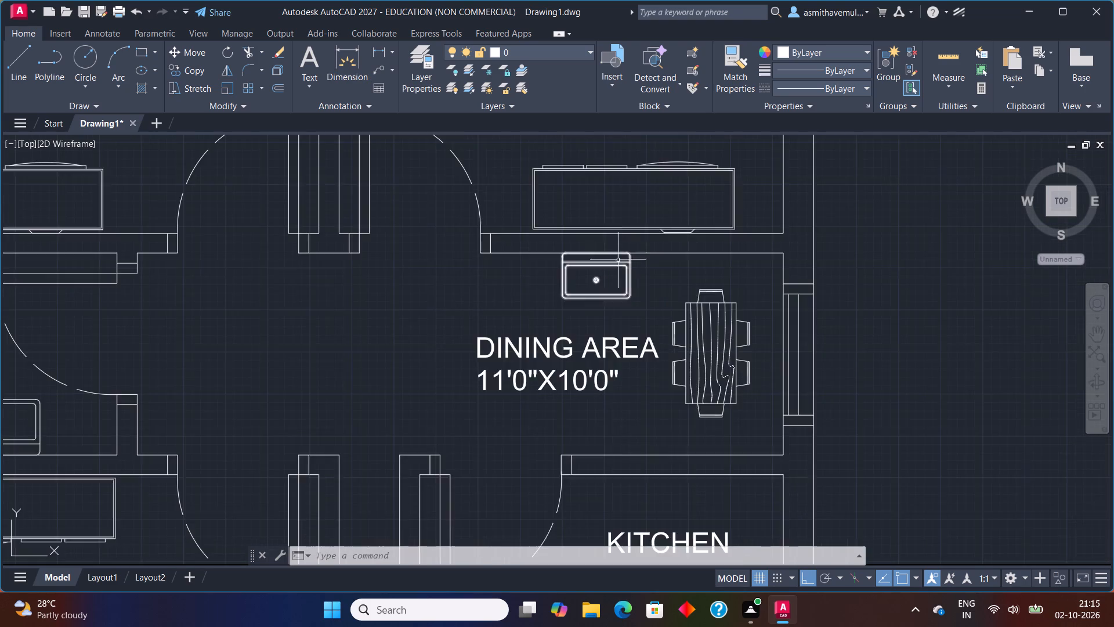
pyautogui.scroll(-1, 618, 267)
pyautogui.moveTo(610, 344); pyautogui.dragTo(616, 193, button='middle')
pyautogui.scroll(-1, 616, 192)
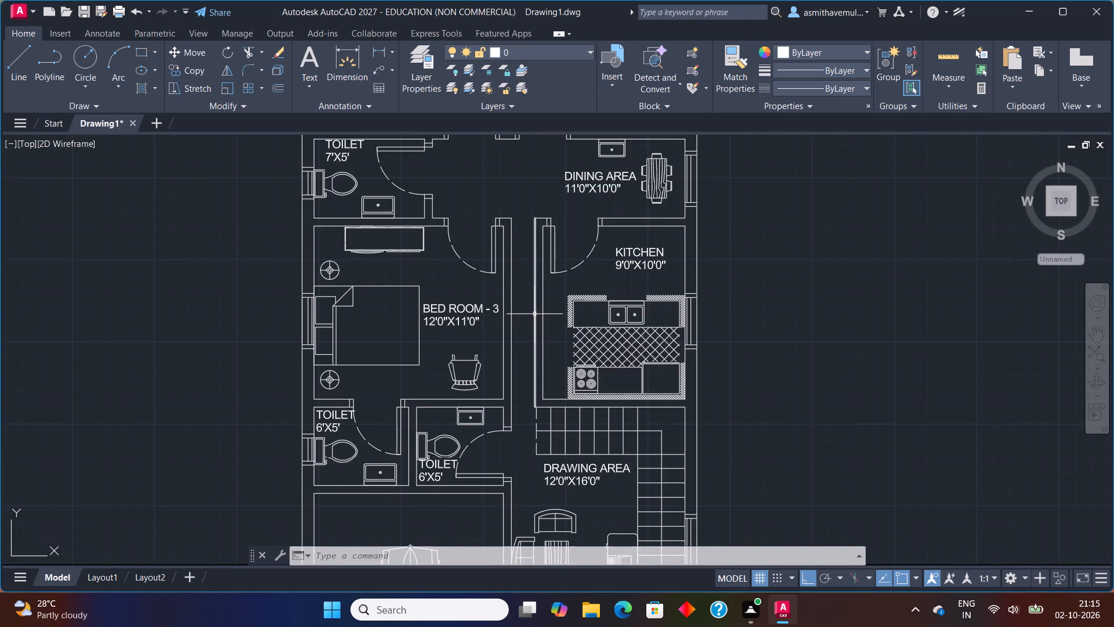
# Delete the round lamp symbol between the wardrobe and the bed in BED ROOM - 3.
pyautogui.scroll(1, 534, 312)
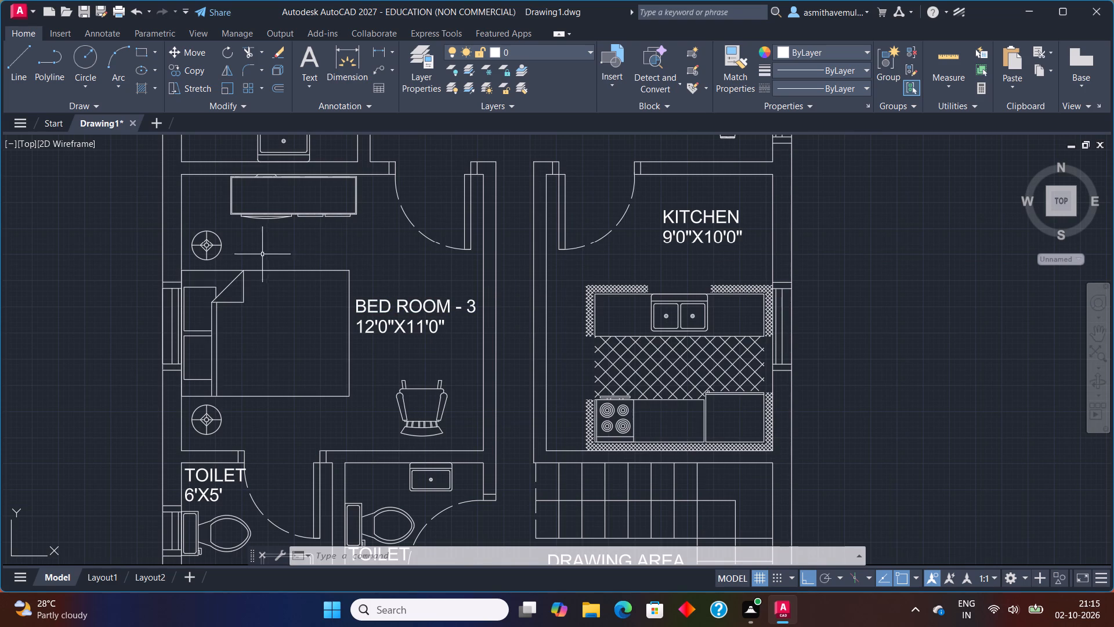
pyautogui.click(219, 254)
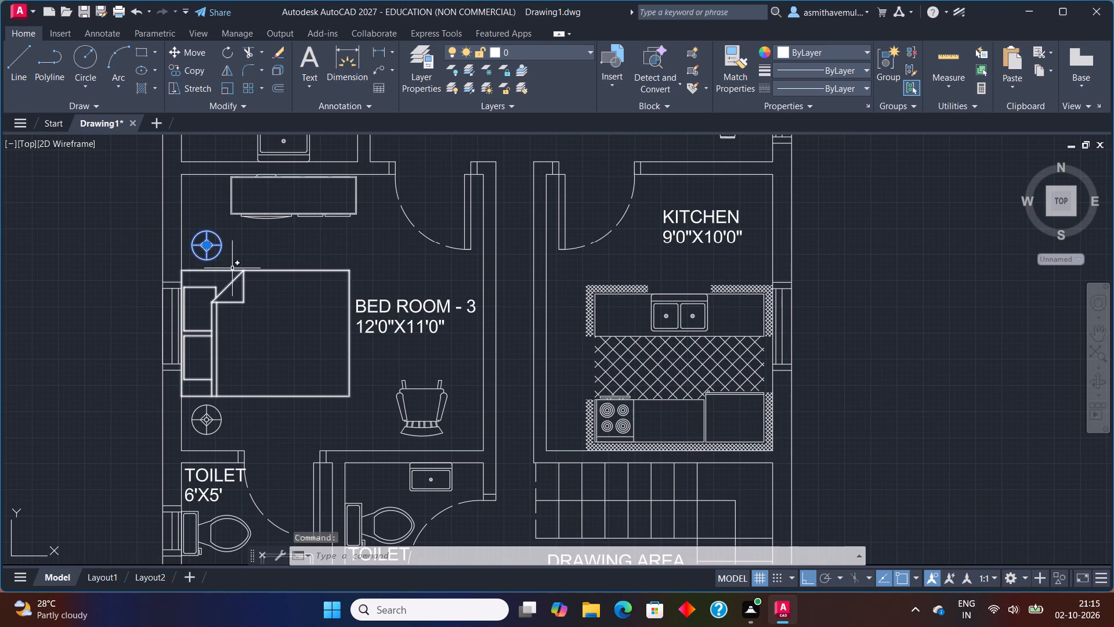
pyautogui.press('Delete')
# Draw a horizontal section line about 33'-8" long across BED ROOM - 3 and the kitchen, with a short upward leg at its right end.
pyautogui.press('l')
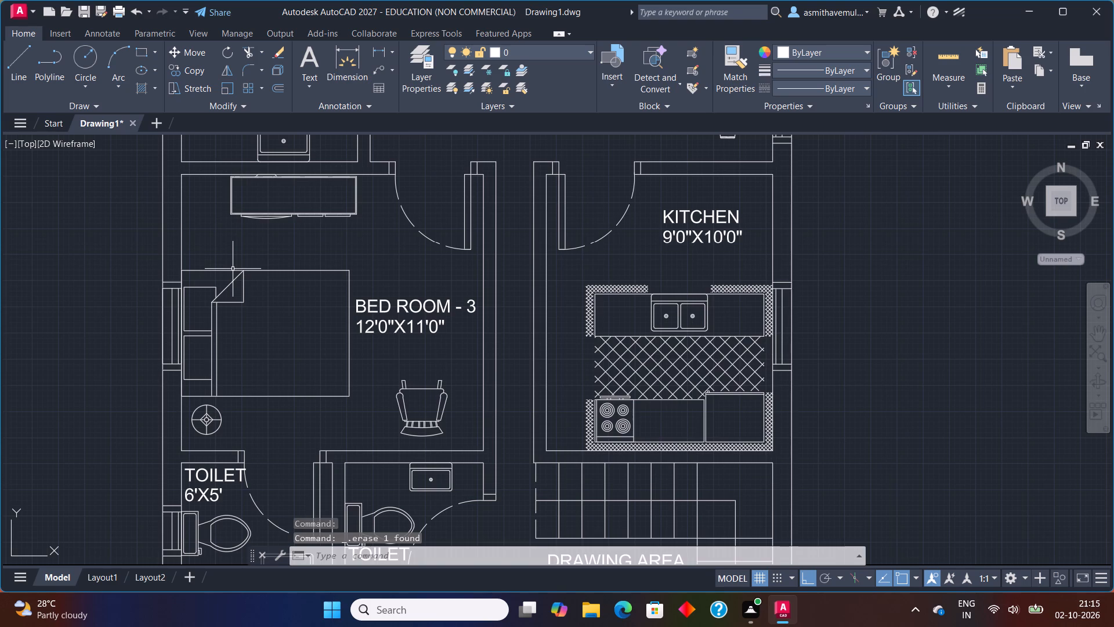
pyautogui.press('Return')
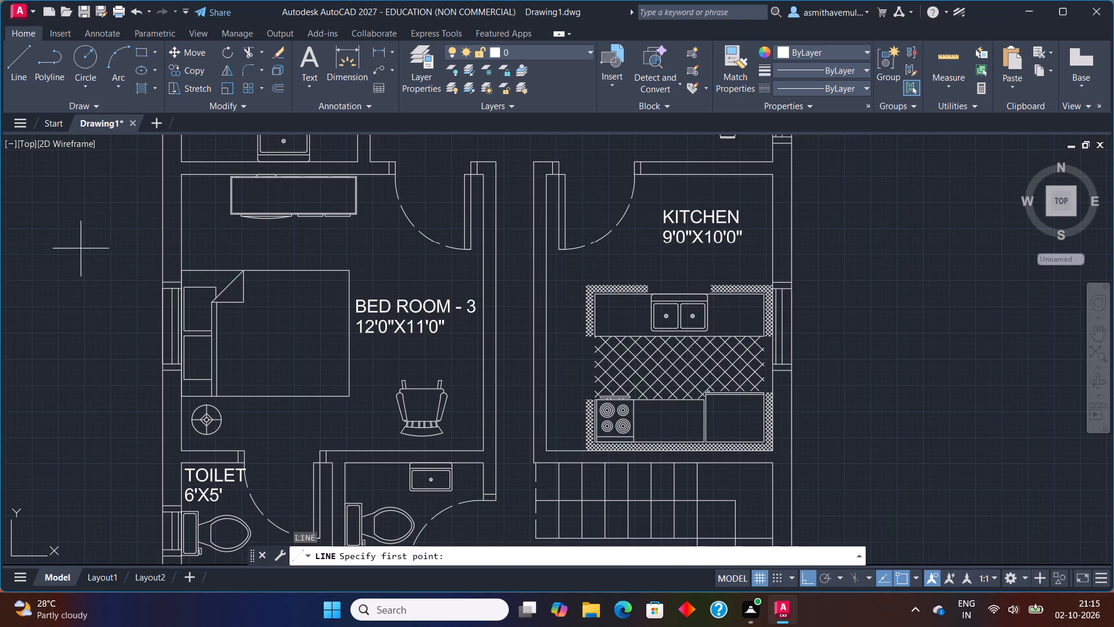
pyautogui.click(28, 259)
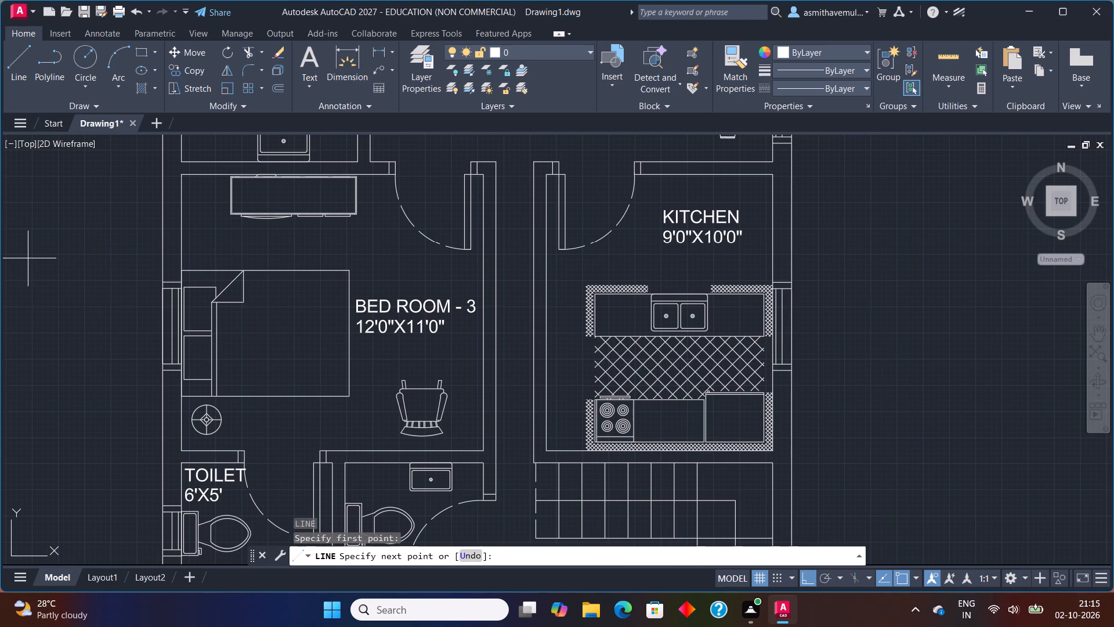
pyautogui.click(874, 266)
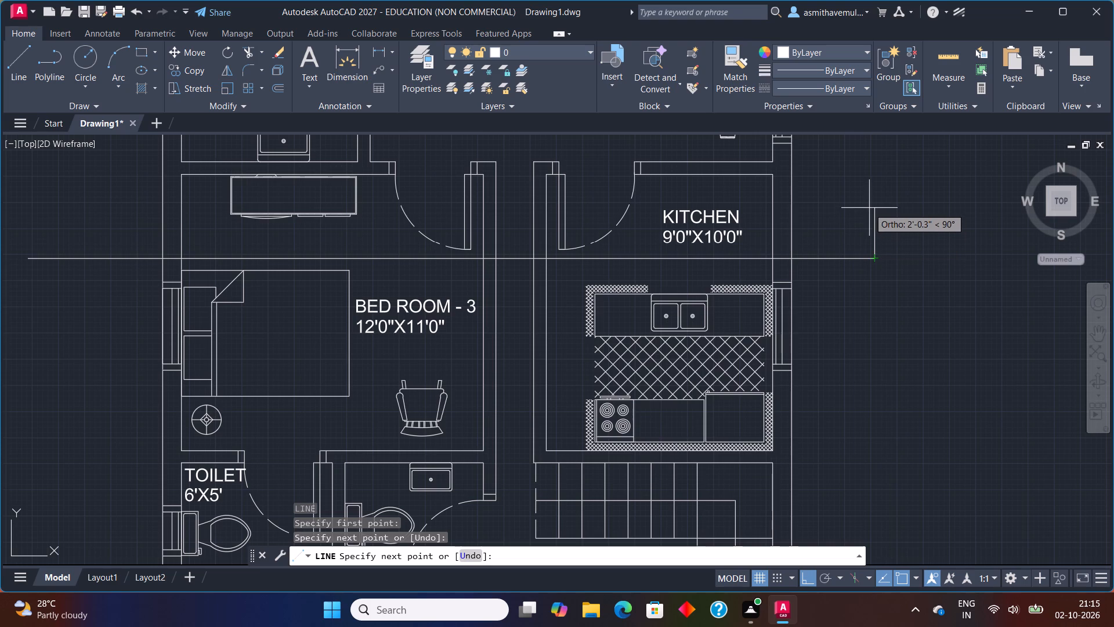
pyautogui.click(873, 198)
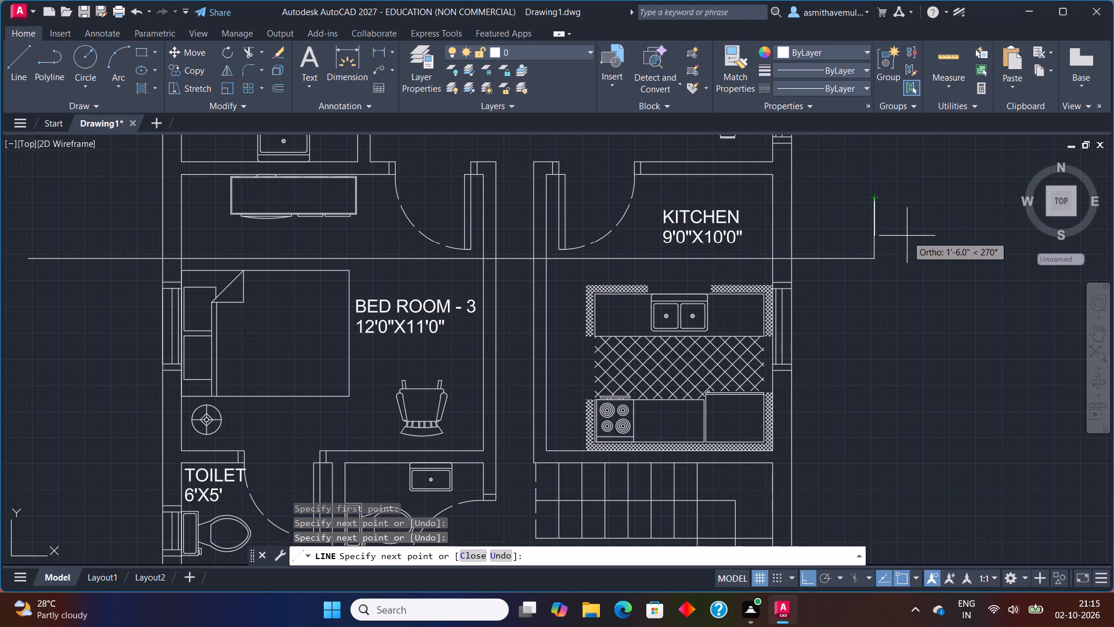
pyautogui.press('Escape')
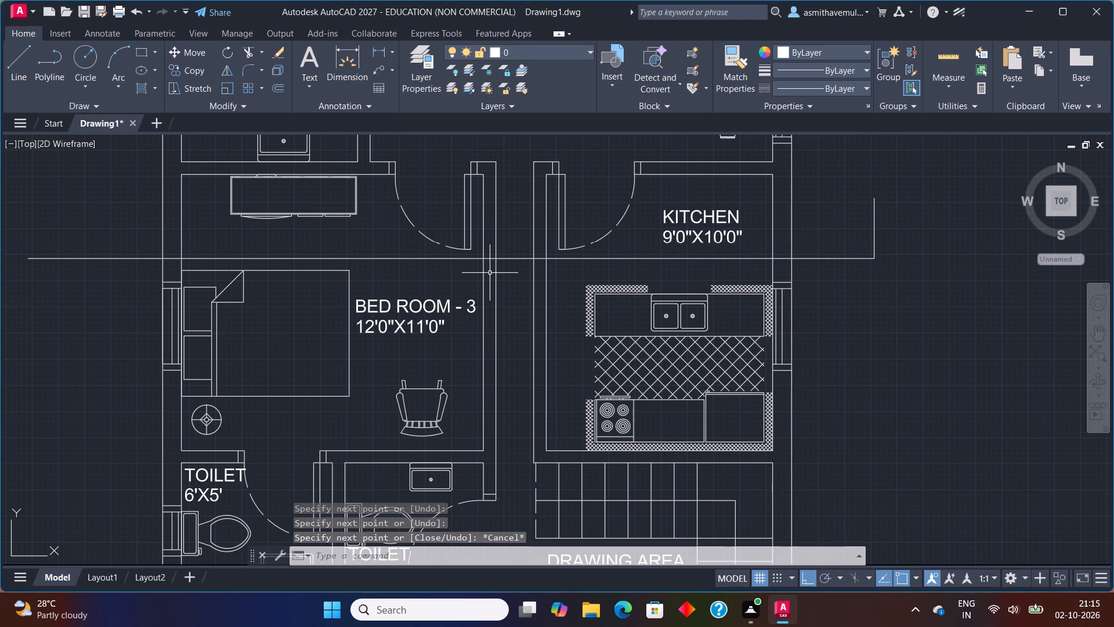
# Draw a matching short vertical line upward from the section line's left end.
pyautogui.press('l')
pyautogui.press('Return')
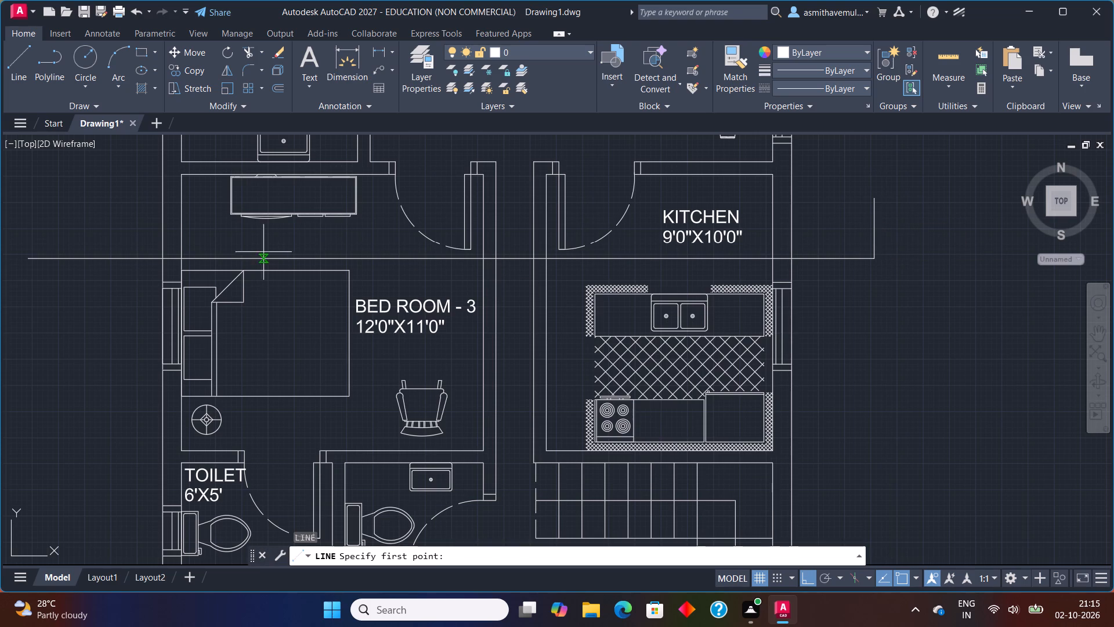
pyautogui.click(31, 255)
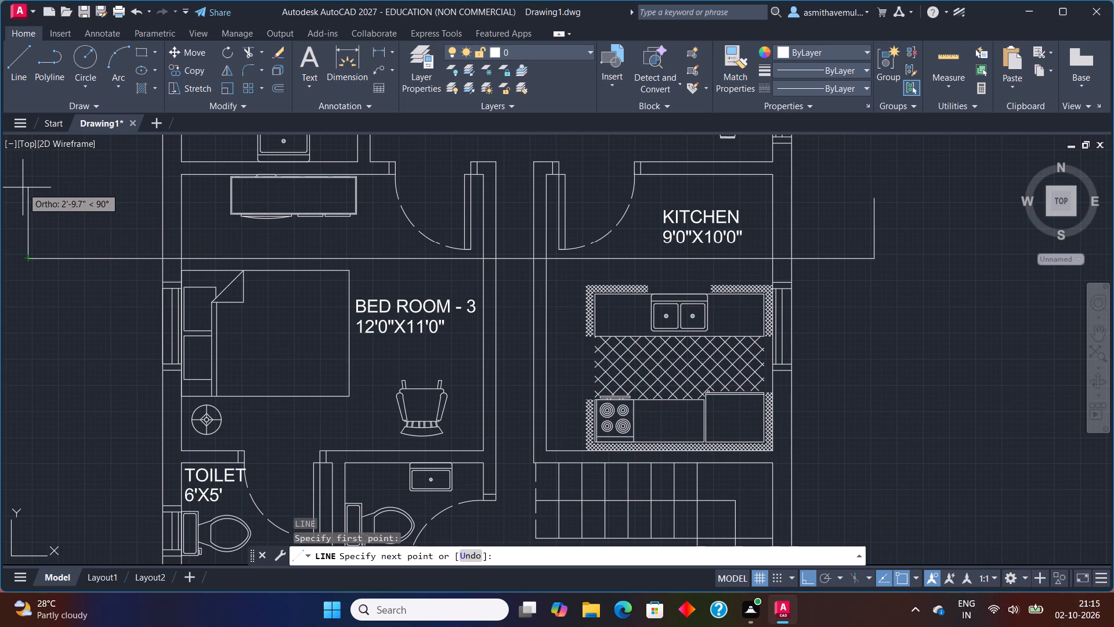
pyautogui.click(19, 194)
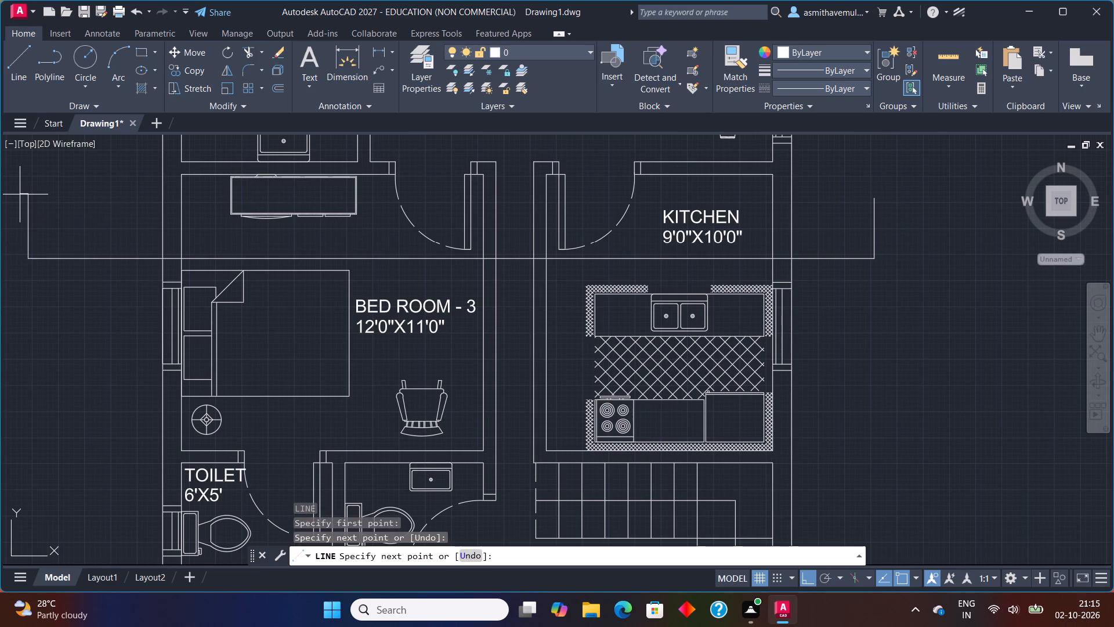
pyautogui.press('Escape')
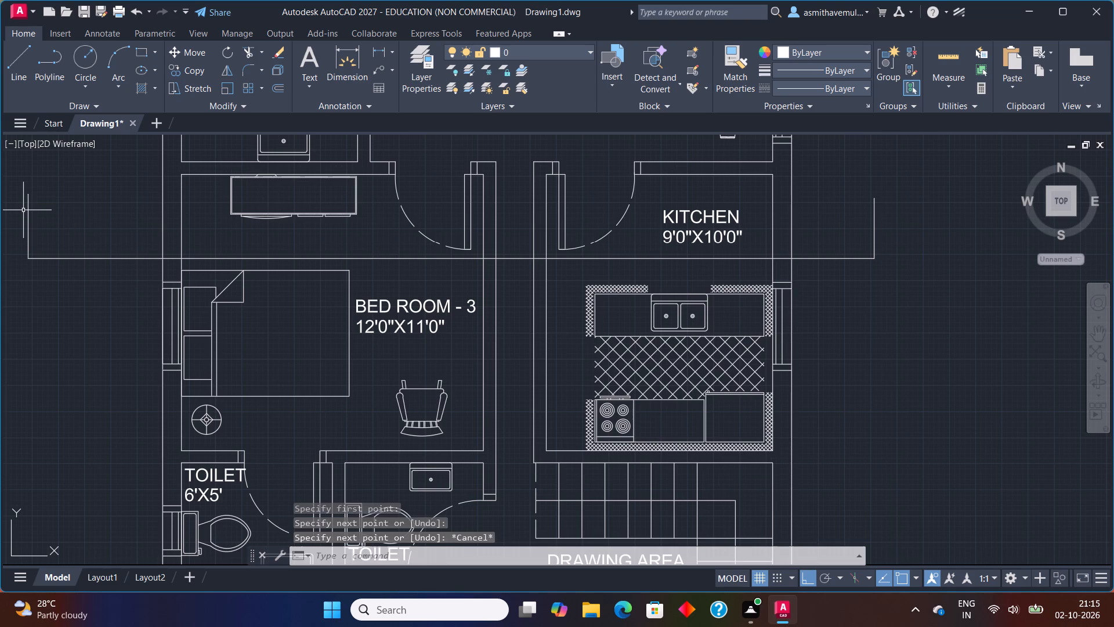
# Add the single-line text A' above the section line's right leg, with height 1' and rotation 0.
pyautogui.scroll(-1, 144, 240)
pyautogui.moveTo(402, 299); pyautogui.dragTo(404, 299, button='middle')
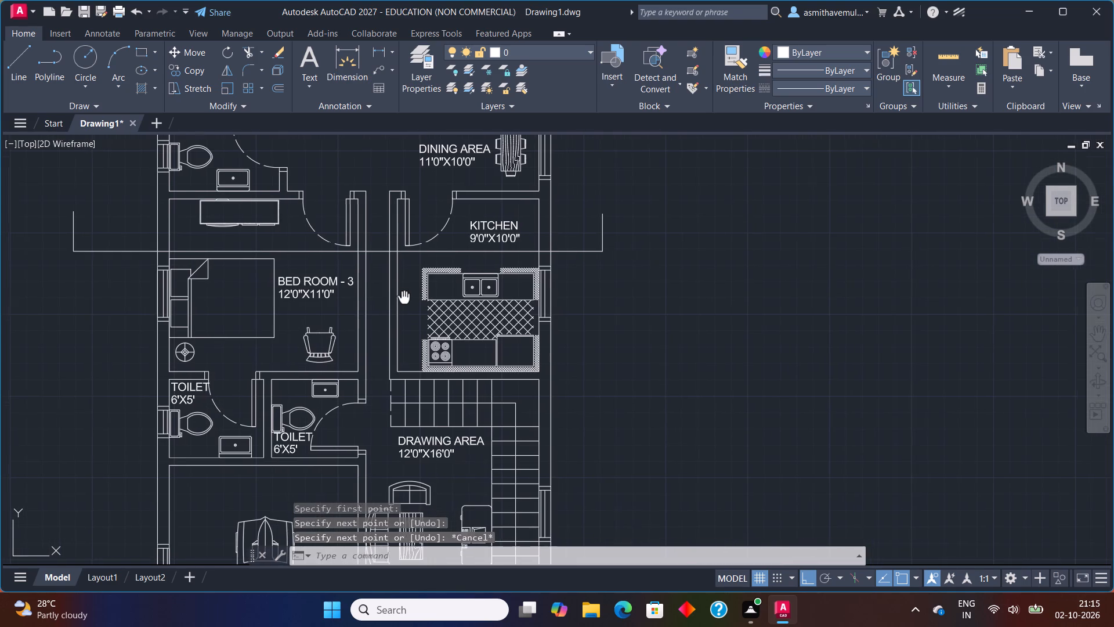
pyautogui.moveTo(404, 299); pyautogui.dragTo(411, 339, button='middle')
pyautogui.write('TEXT')
pyautogui.press('Return')
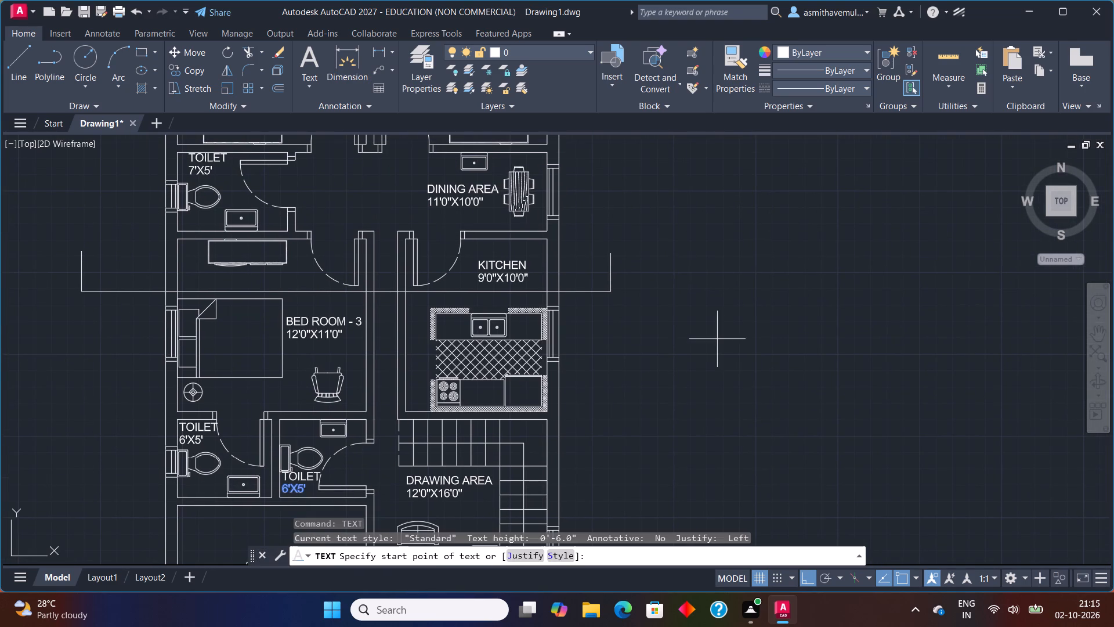
pyautogui.click(699, 322)
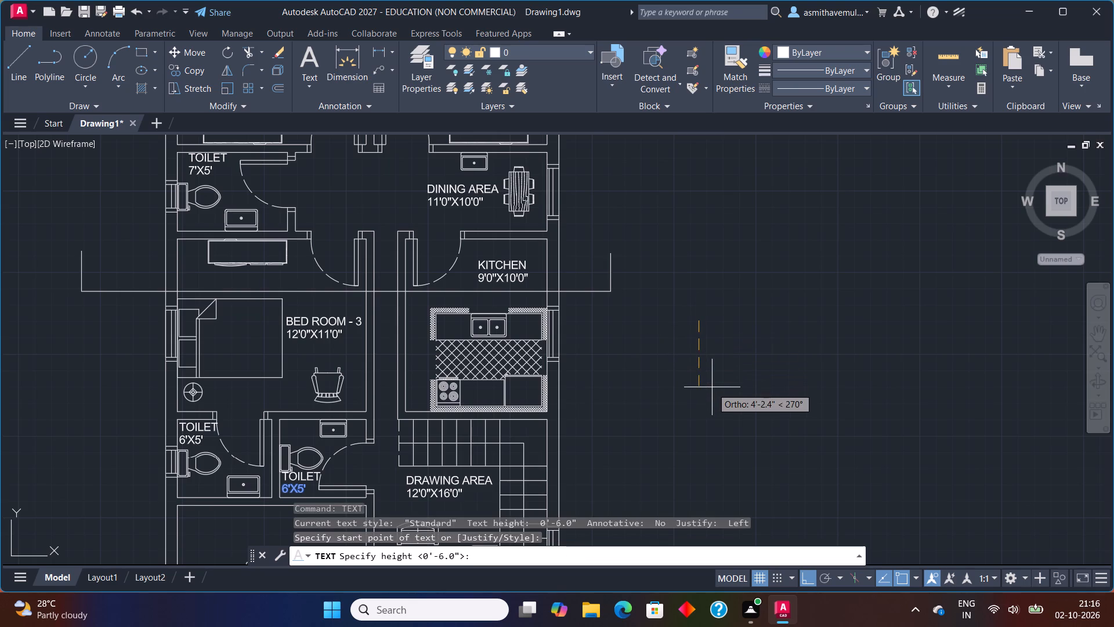
pyautogui.write("1'")
pyautogui.press('Return')
pyautogui.press('0')
pyautogui.press('Return')
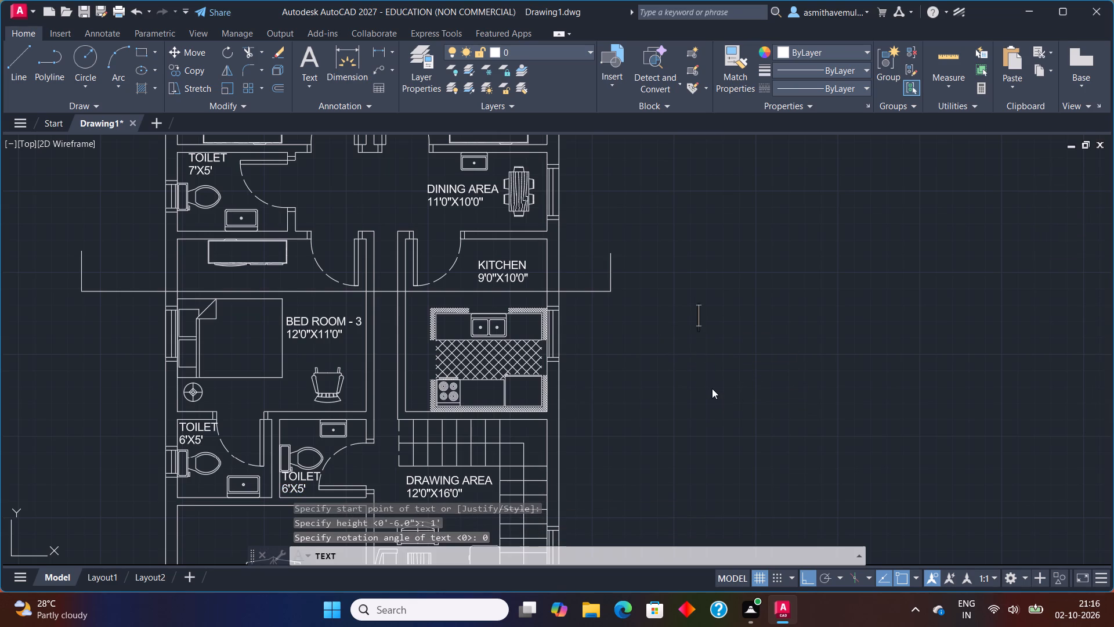
pyautogui.scroll(1, 622, 283)
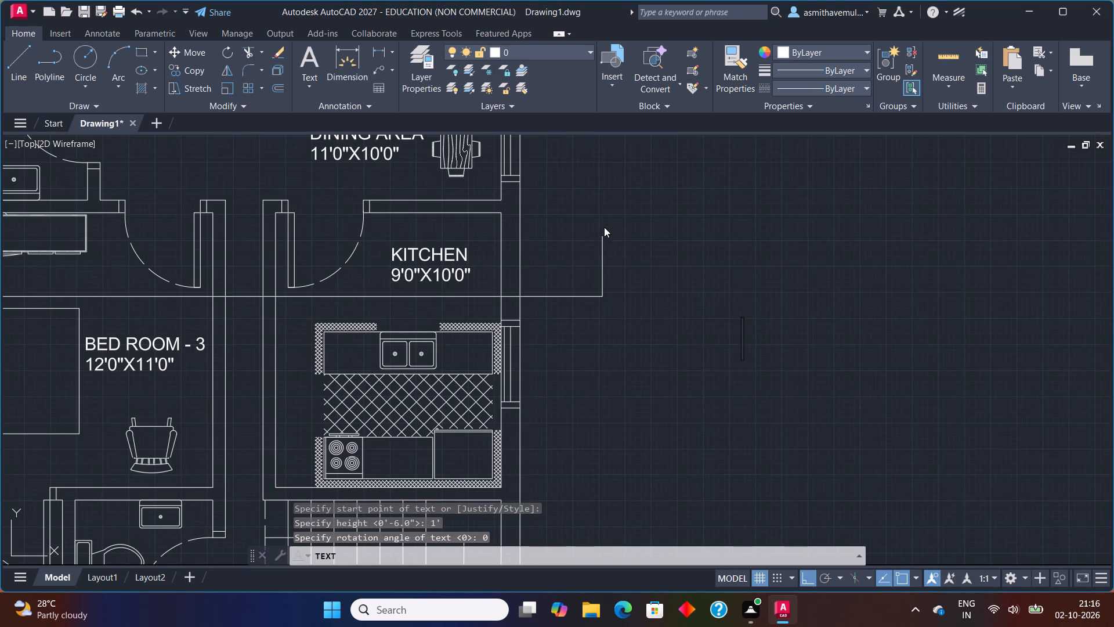
pyautogui.moveTo(603, 212); pyautogui.dragTo(648, 318, button='middle')
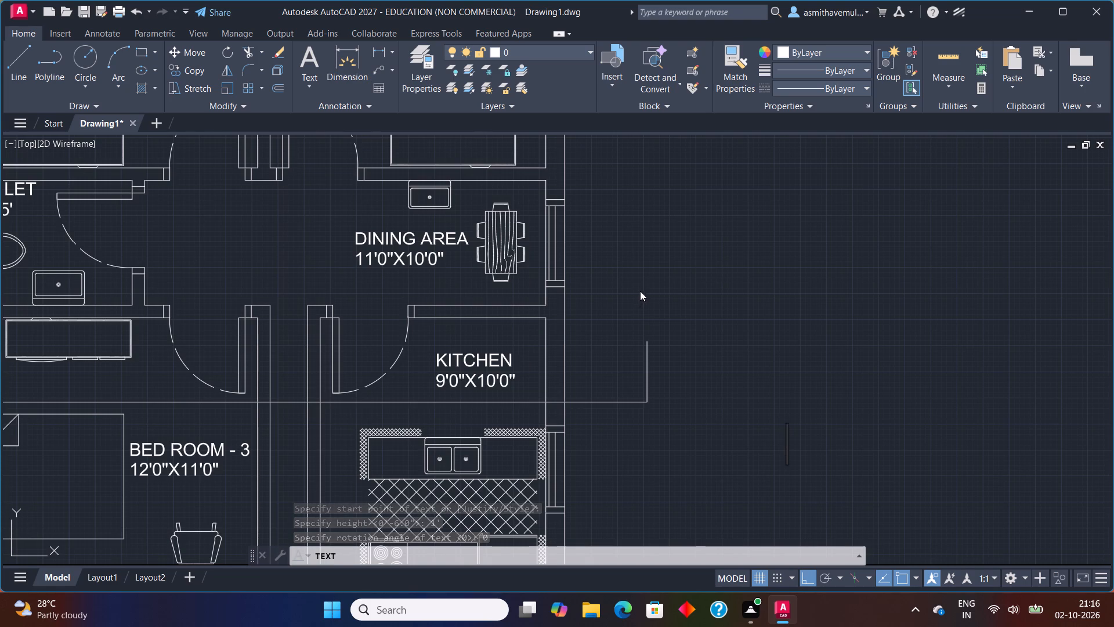
pyautogui.click(640, 291)
pyautogui.click(648, 296)
pyautogui.click(643, 302)
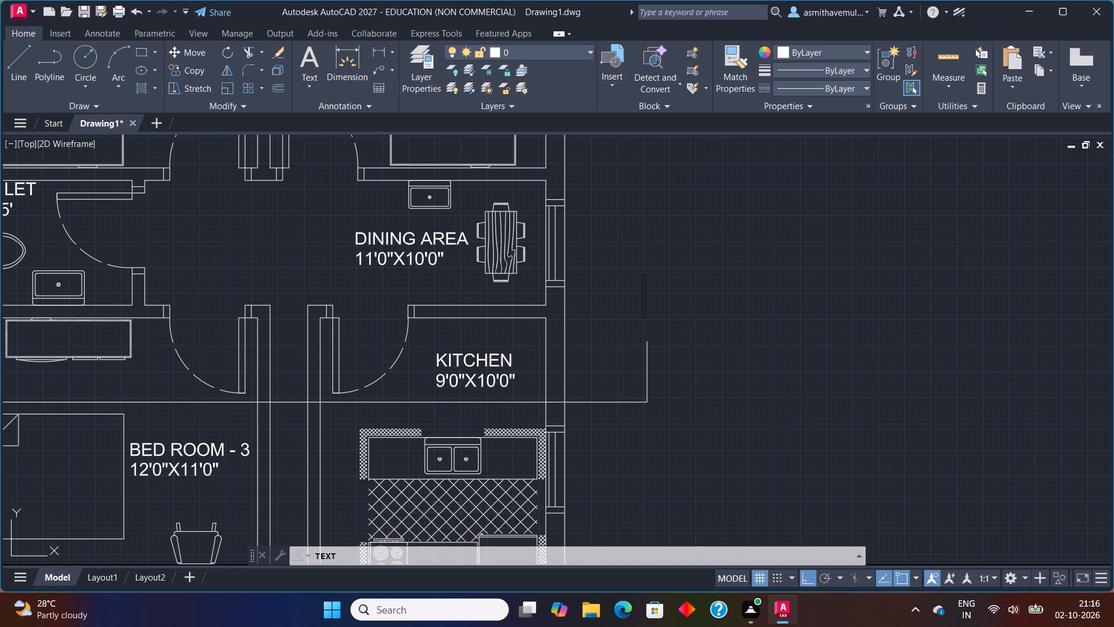
pyautogui.press('a')
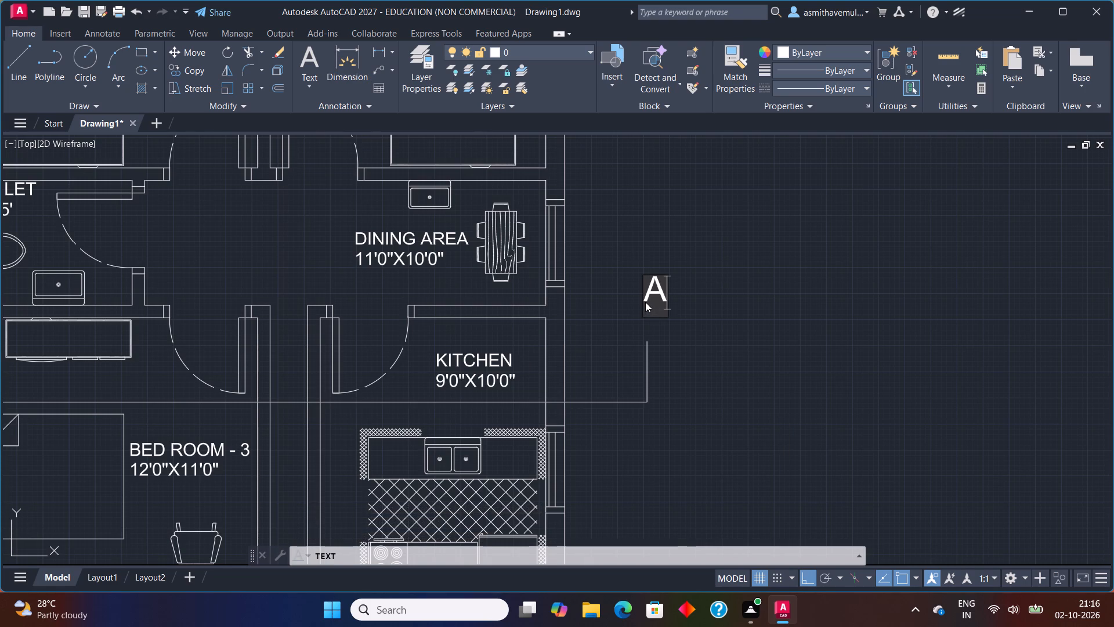
pyautogui.press("'")
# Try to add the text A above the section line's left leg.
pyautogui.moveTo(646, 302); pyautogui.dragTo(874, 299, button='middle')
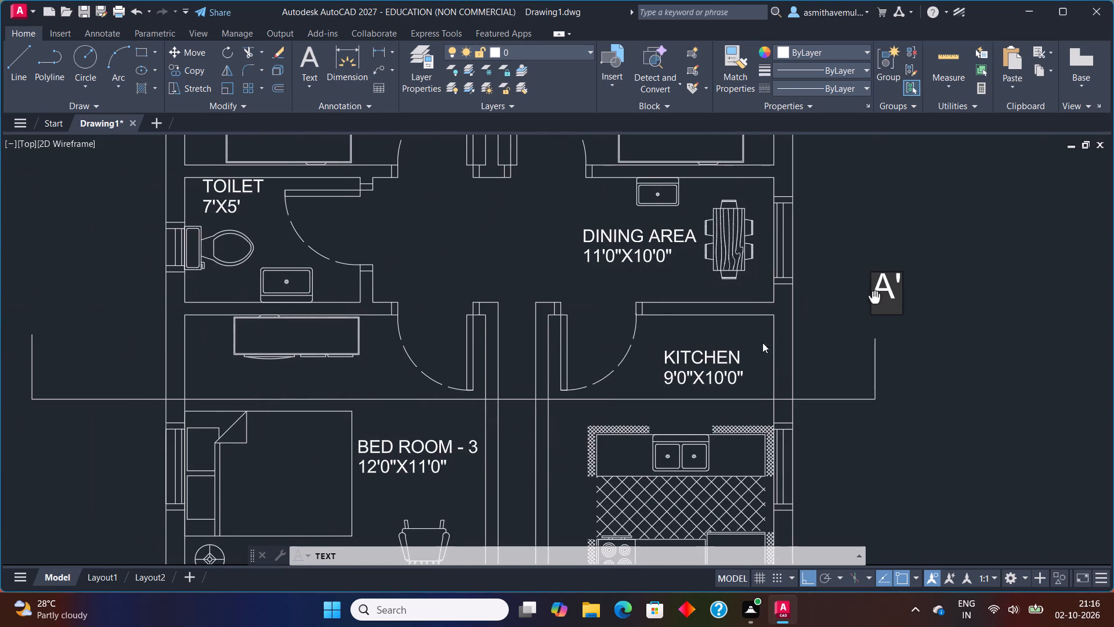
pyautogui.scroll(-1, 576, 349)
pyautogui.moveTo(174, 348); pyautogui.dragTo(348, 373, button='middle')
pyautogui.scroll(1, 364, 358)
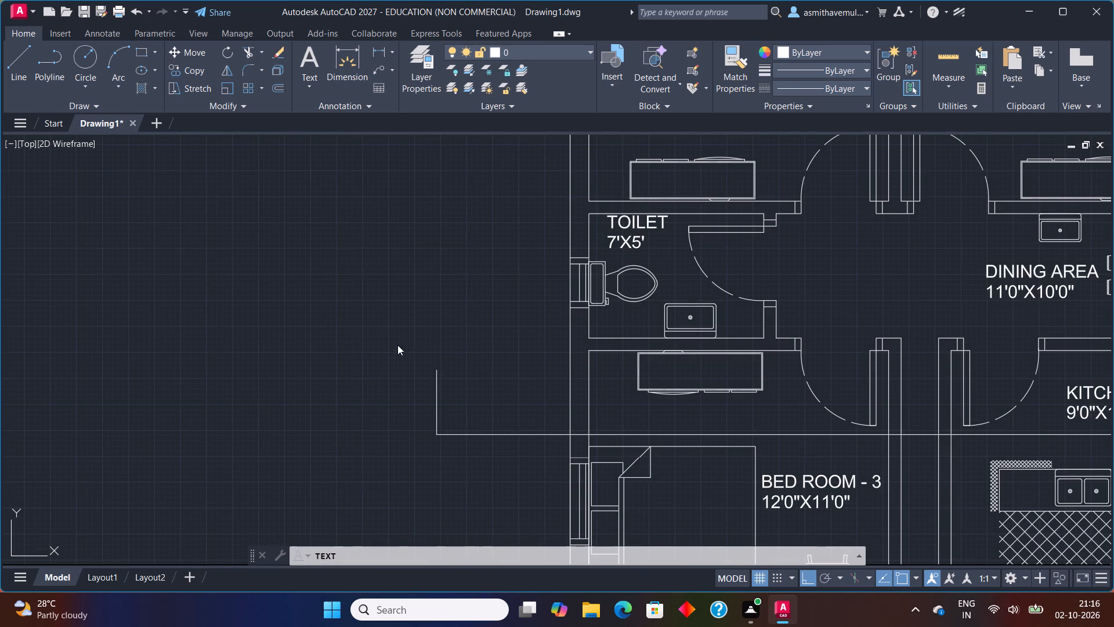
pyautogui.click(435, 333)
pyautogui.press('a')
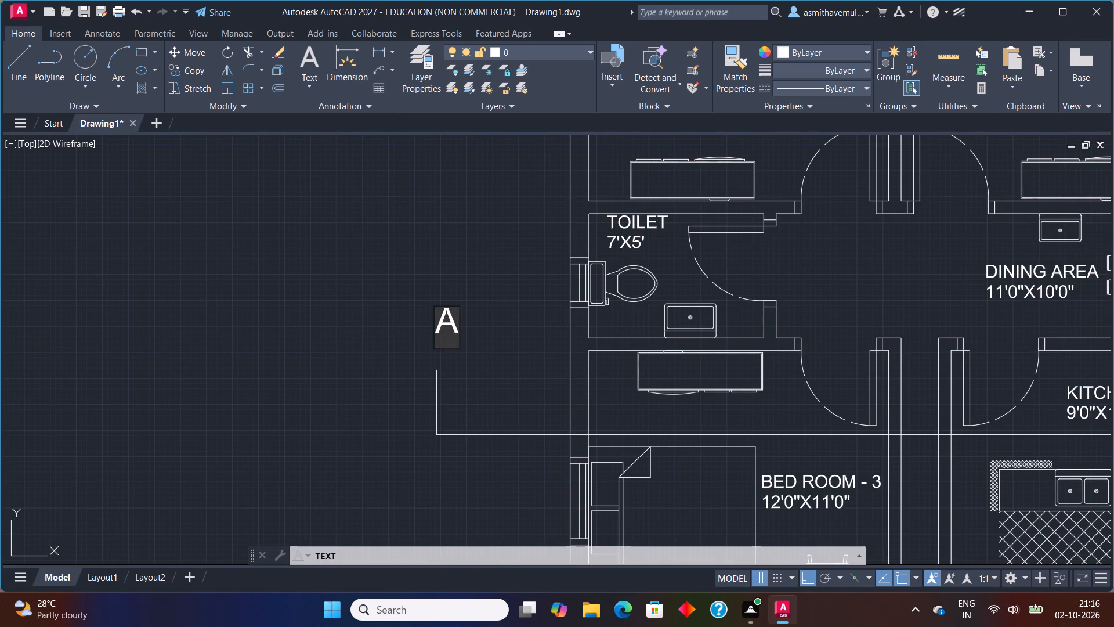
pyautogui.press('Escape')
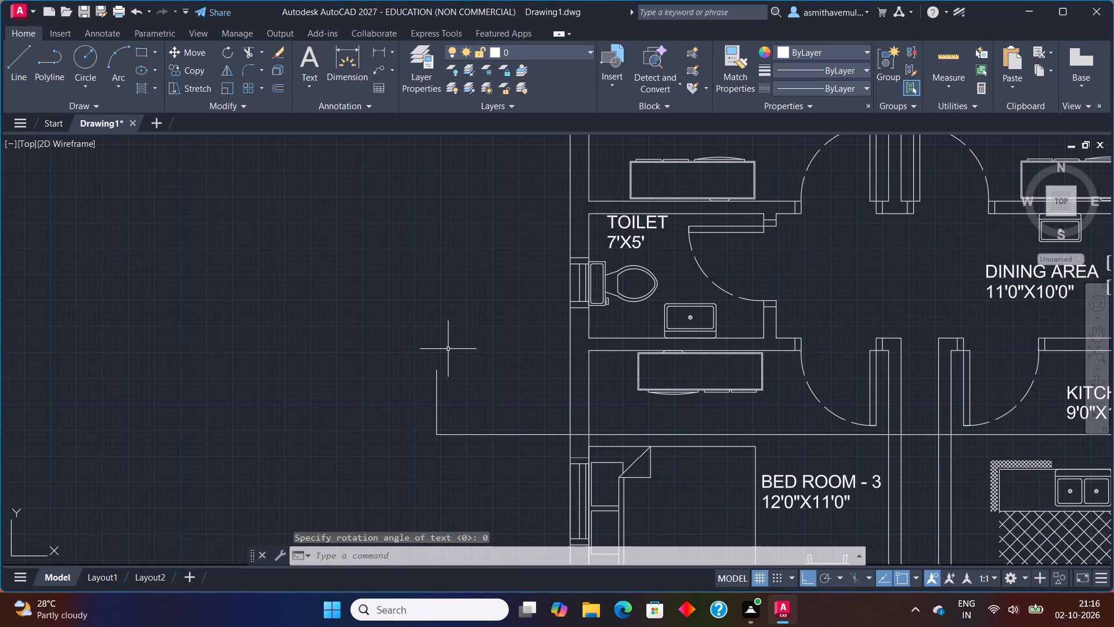
# Draw a circle of about 1'-4" radius around the A' label, centred on the text.
pyautogui.scroll(-2, 486, 334)
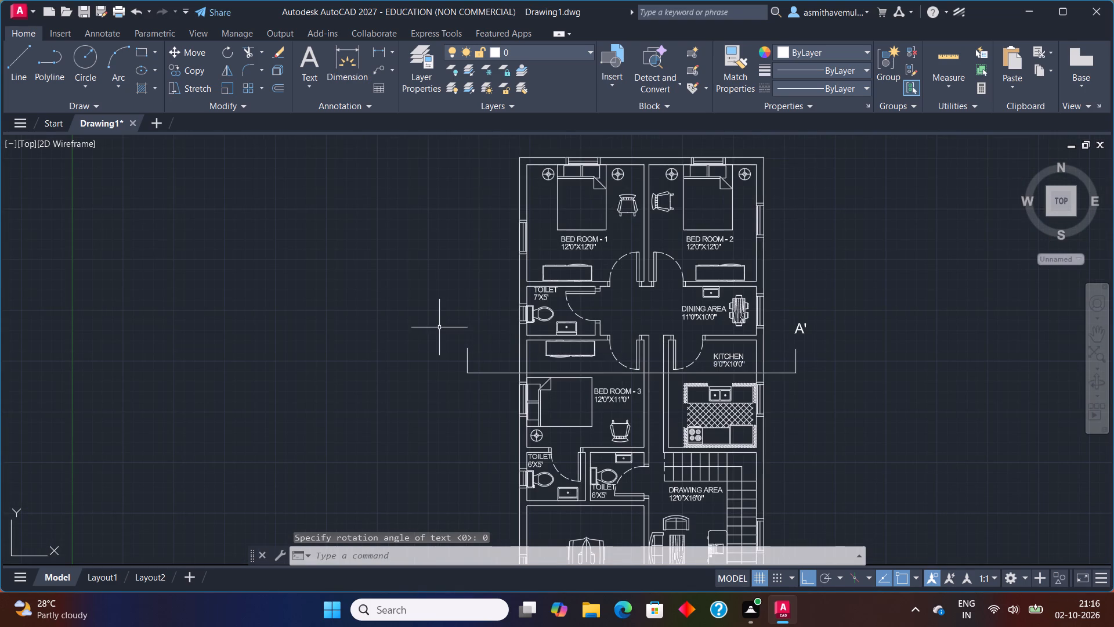
pyautogui.scroll(1, 439, 327)
pyautogui.moveTo(963, 326); pyautogui.dragTo(783, 328, button='middle')
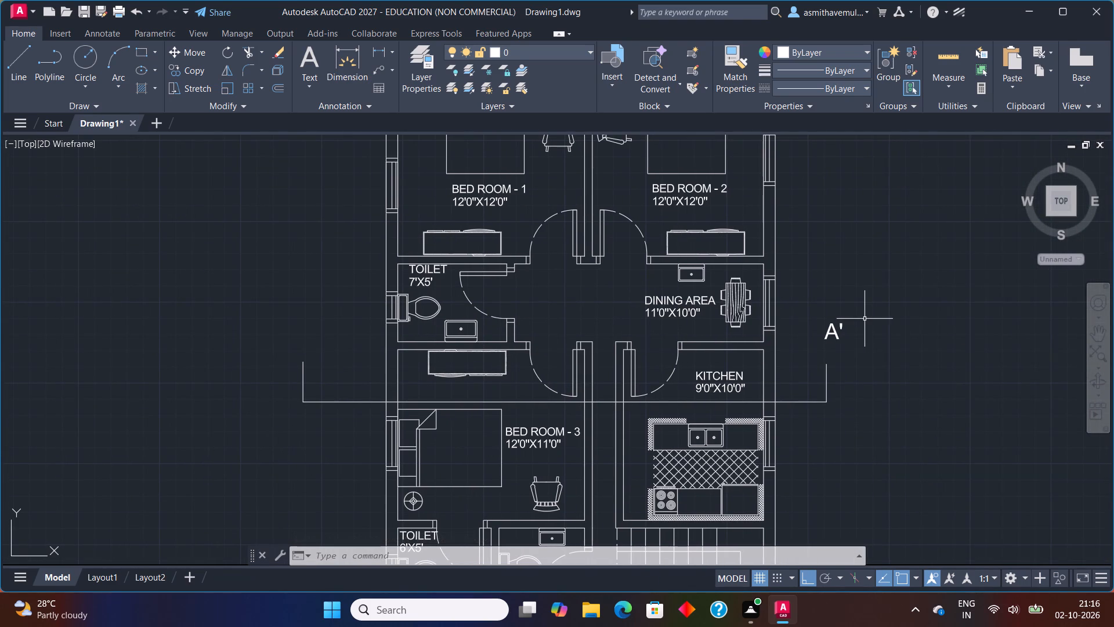
pyautogui.press('c')
pyautogui.press('Return')
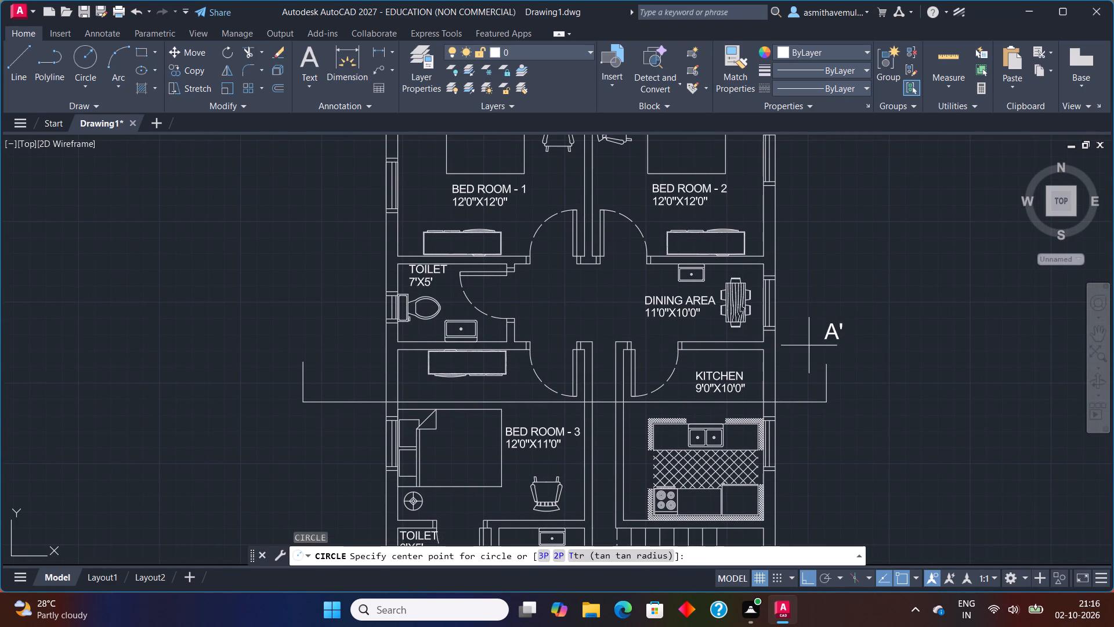
pyautogui.scroll(1, 801, 354)
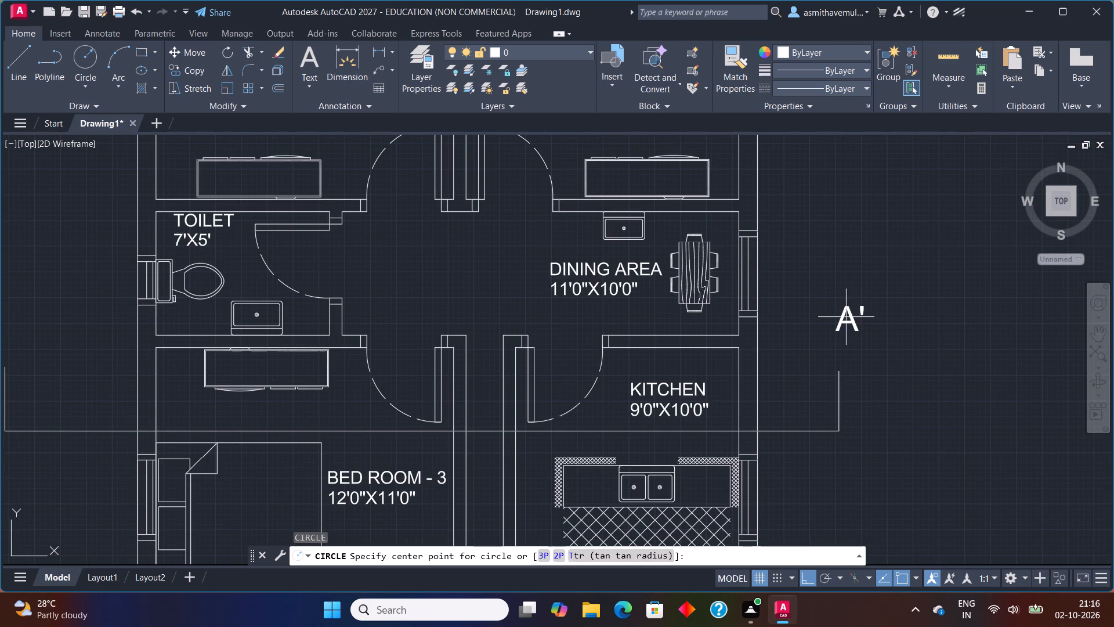
pyautogui.click(847, 318)
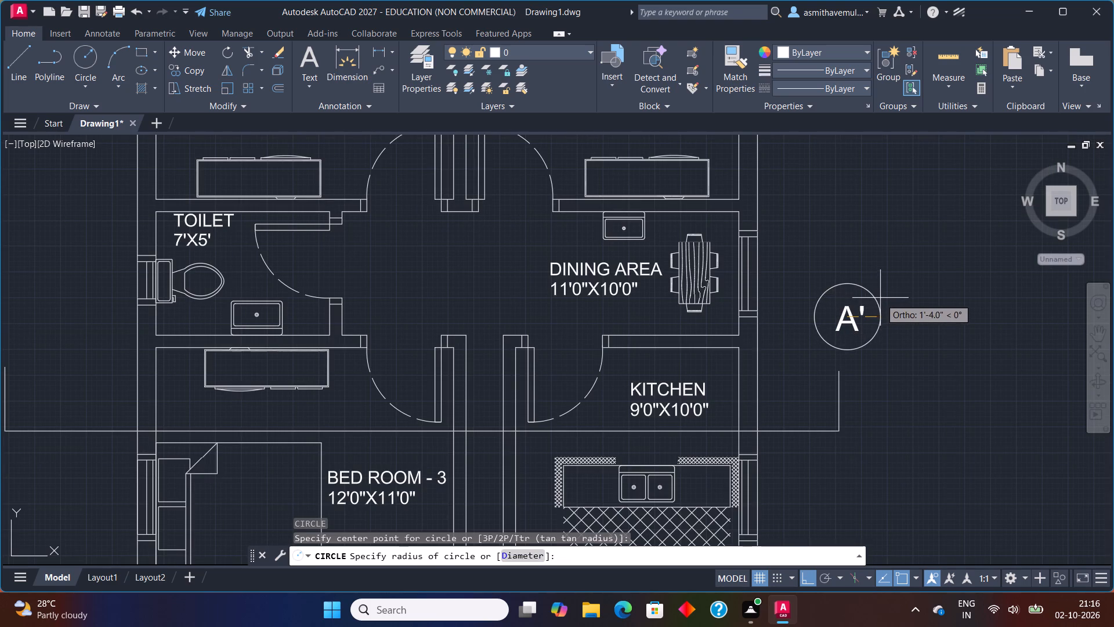
pyautogui.click(884, 297)
# Add the single-line text A above the section line's left leg, with height 1' and rotation 0.
pyautogui.scroll(-1, 848, 388)
pyautogui.moveTo(743, 439); pyautogui.dragTo(813, 406, button='middle')
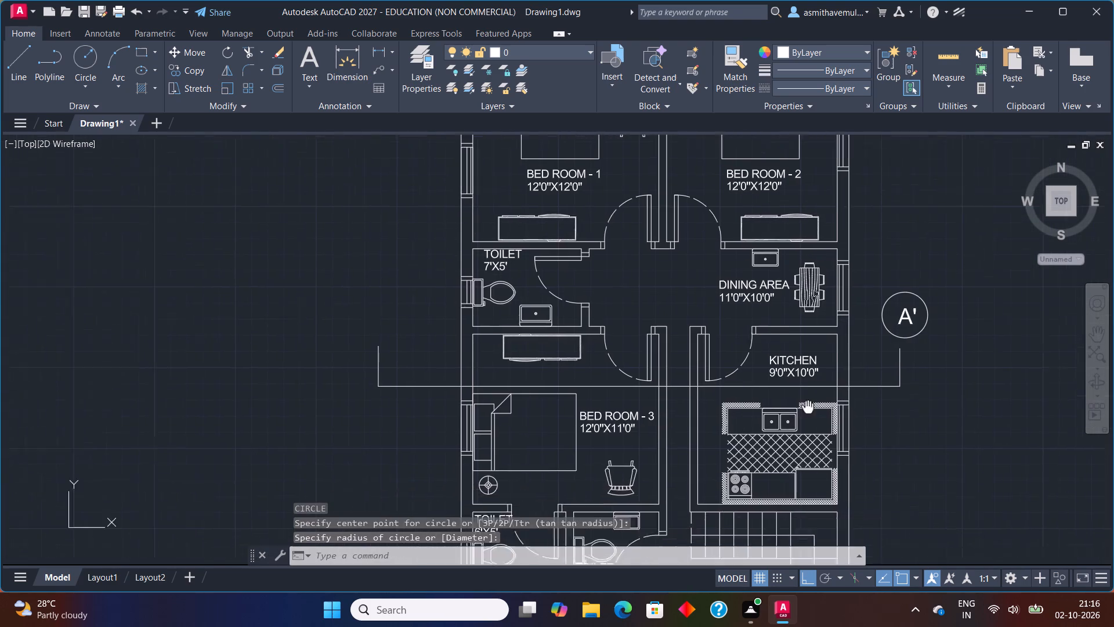
pyautogui.moveTo(813, 406); pyautogui.dragTo(835, 397, button='middle')
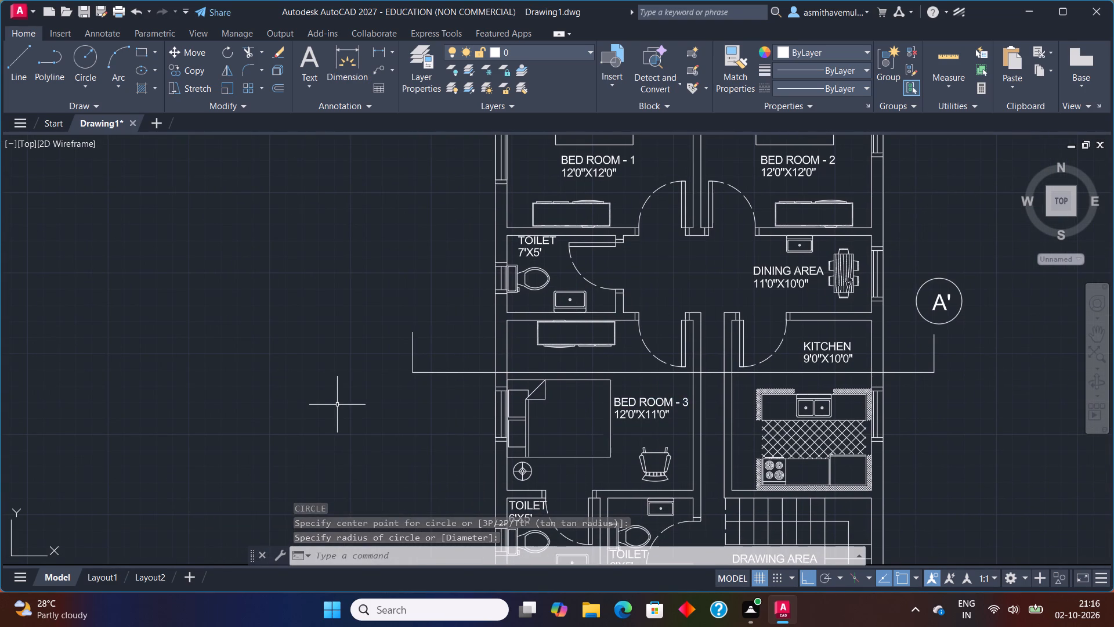
pyautogui.write('TEXT')
pyautogui.press('Return')
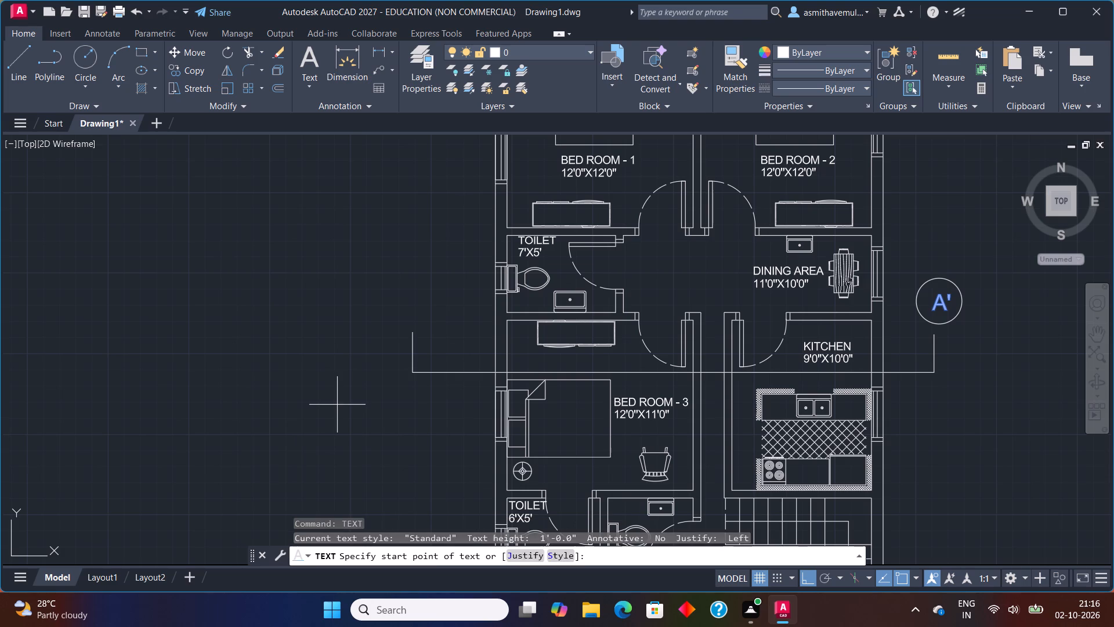
pyautogui.click(252, 319)
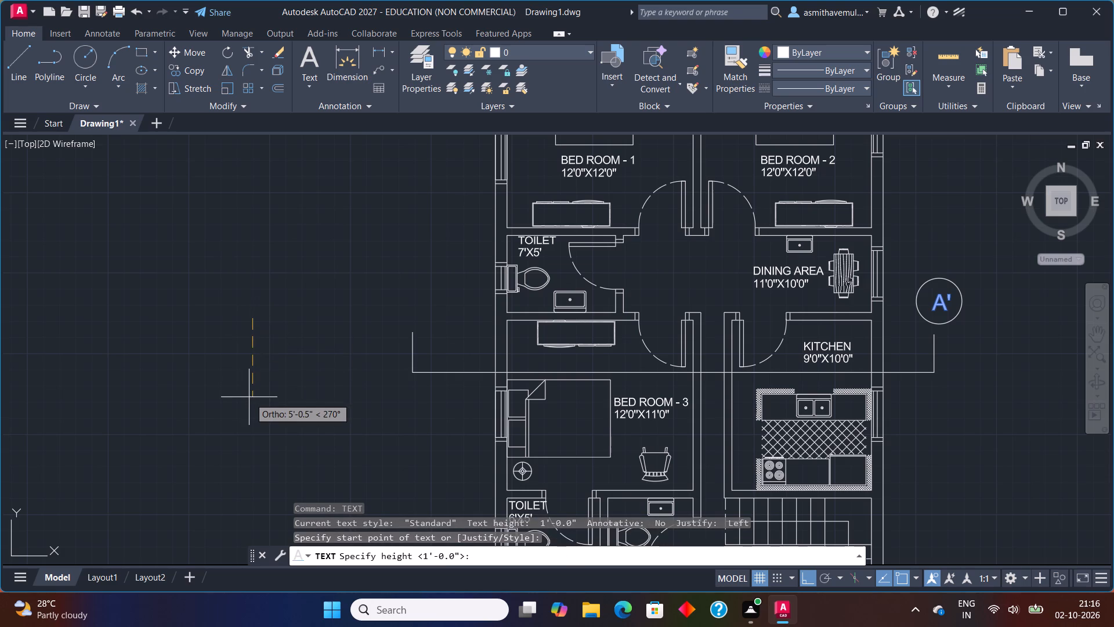
pyautogui.press('1')
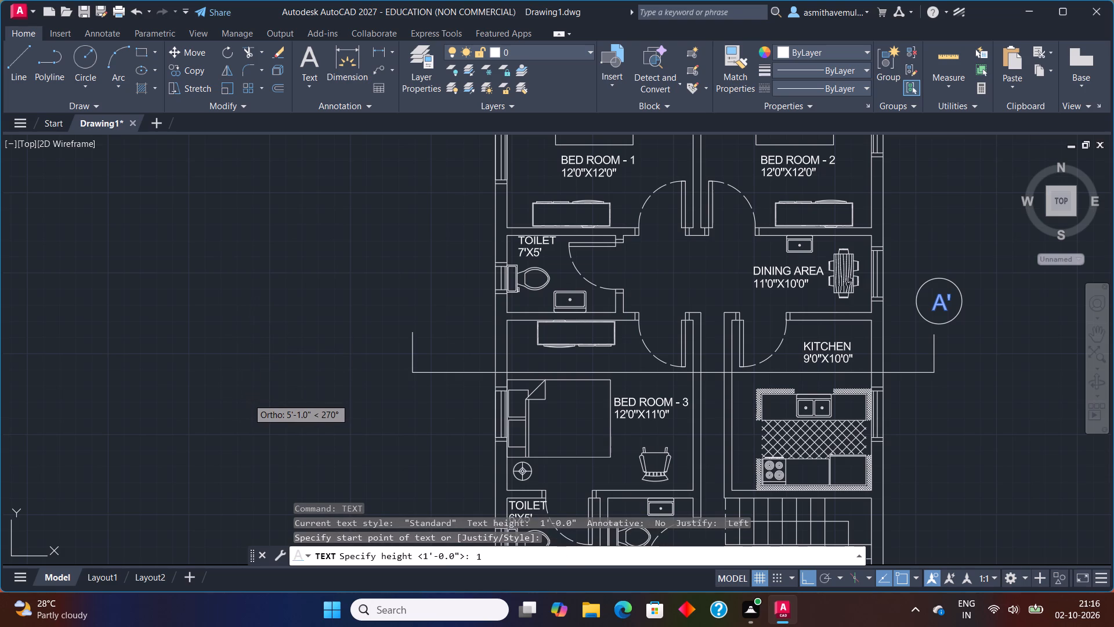
pyautogui.press("'")
pyautogui.press('Return')
pyautogui.press('Return')
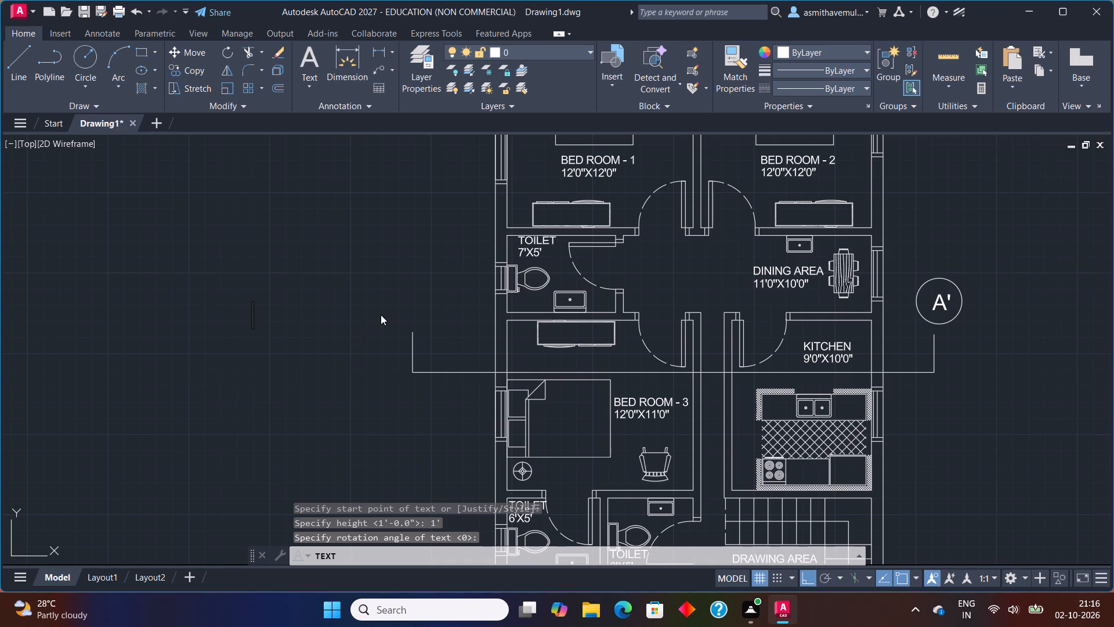
pyautogui.click(410, 307)
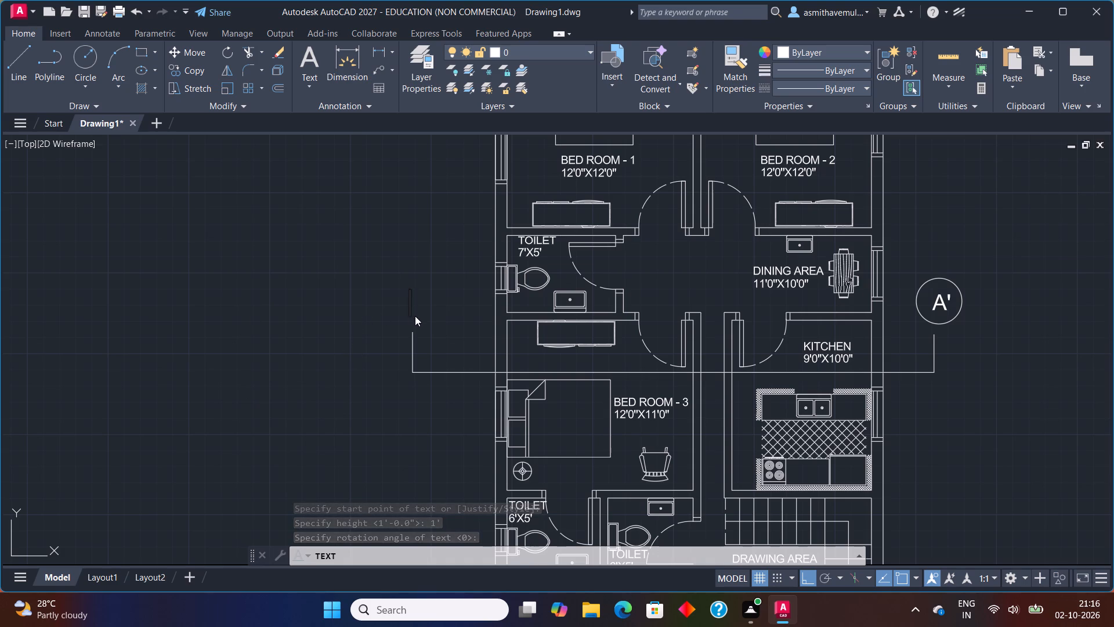
pyautogui.press('a')
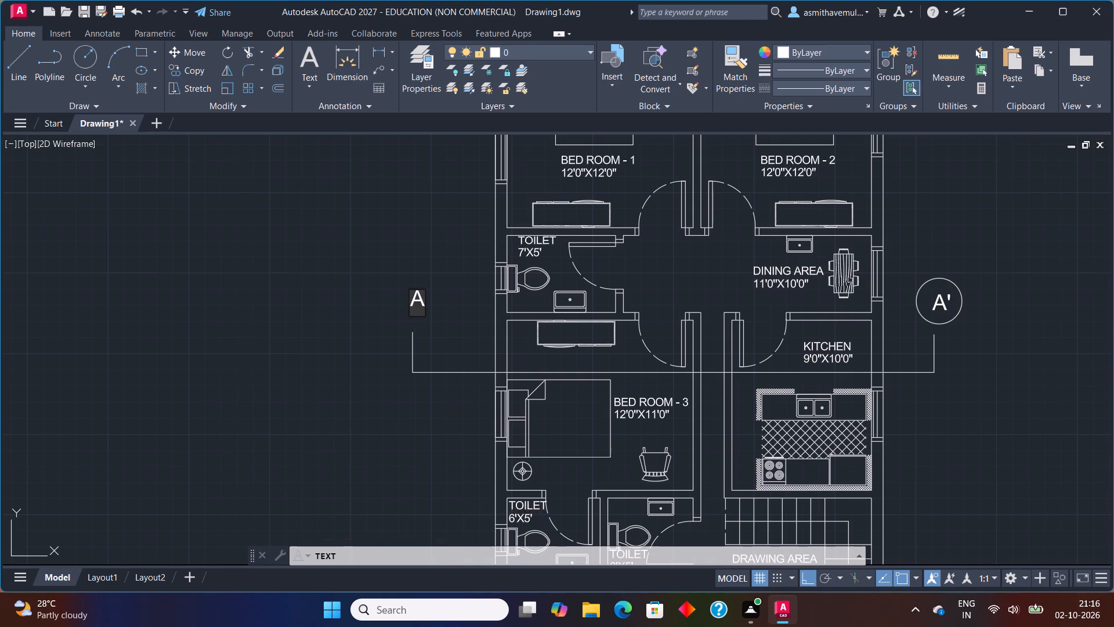
pyautogui.click(289, 361)
pyautogui.press('Escape')
# Draw a circle around the A label, centred on the text and similar in size to the A' circle.
pyautogui.press('c')
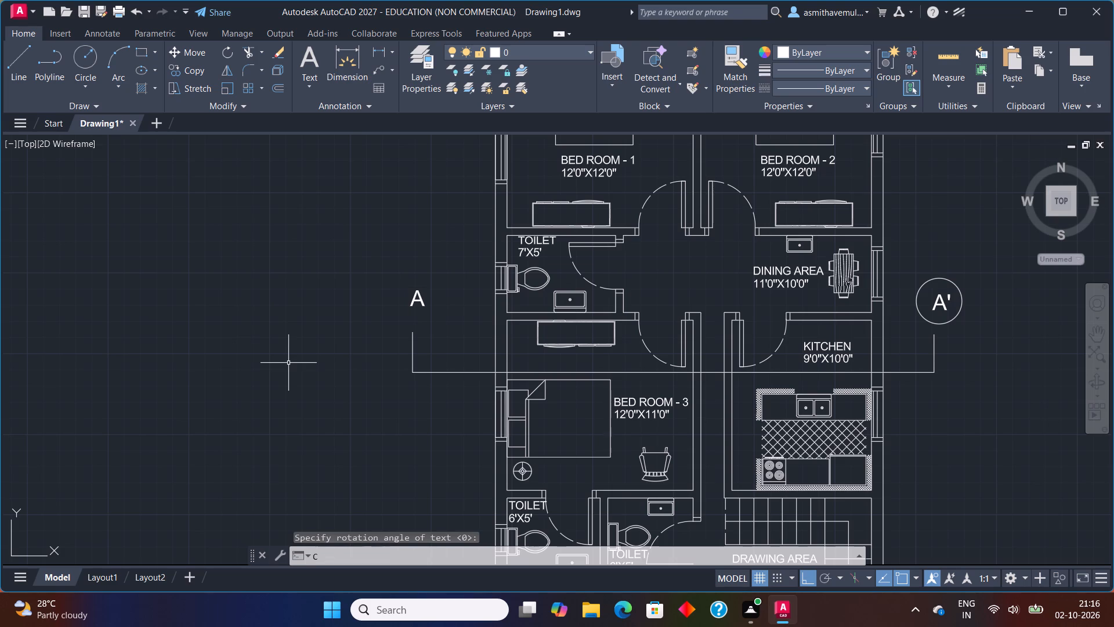
pyautogui.press('Return')
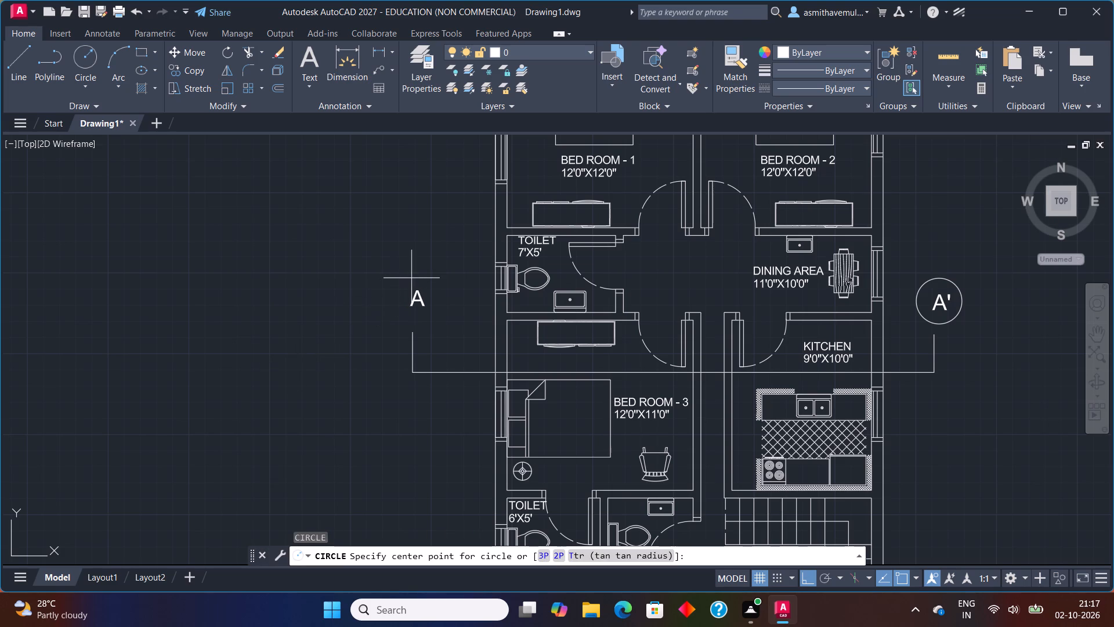
pyautogui.scroll(1, 411, 279)
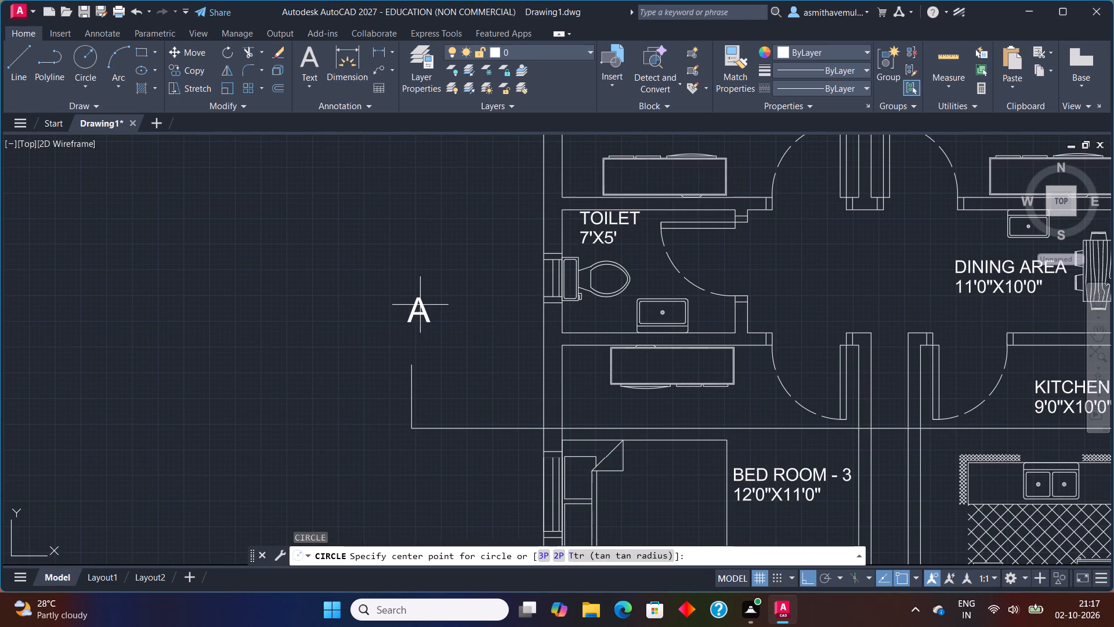
pyautogui.scroll(1, 420, 304)
pyautogui.click(417, 310)
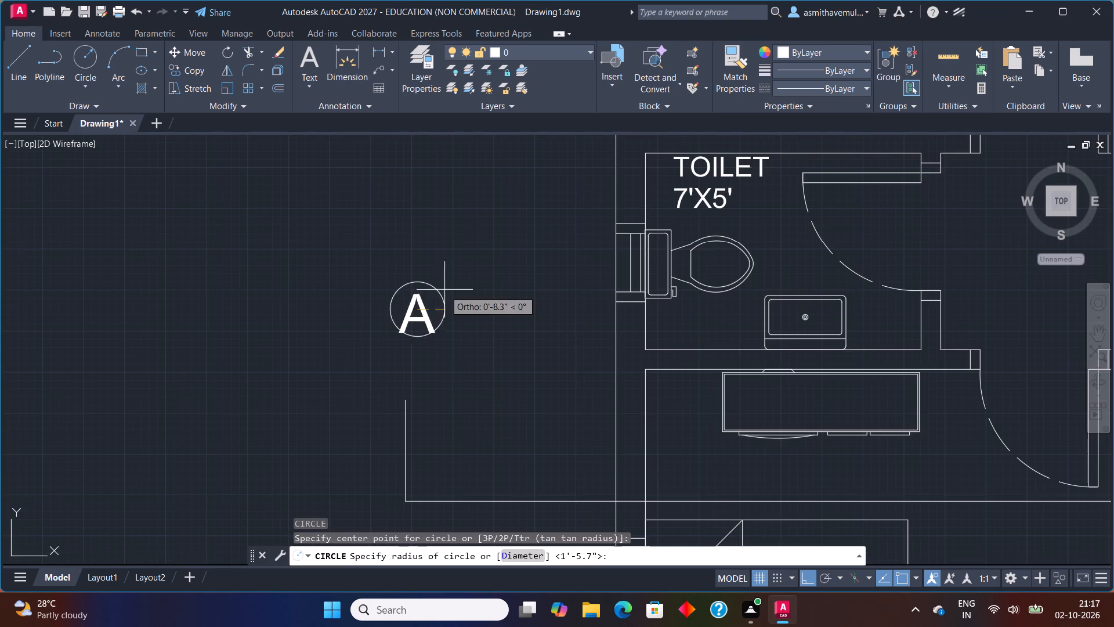
pyautogui.click(471, 281)
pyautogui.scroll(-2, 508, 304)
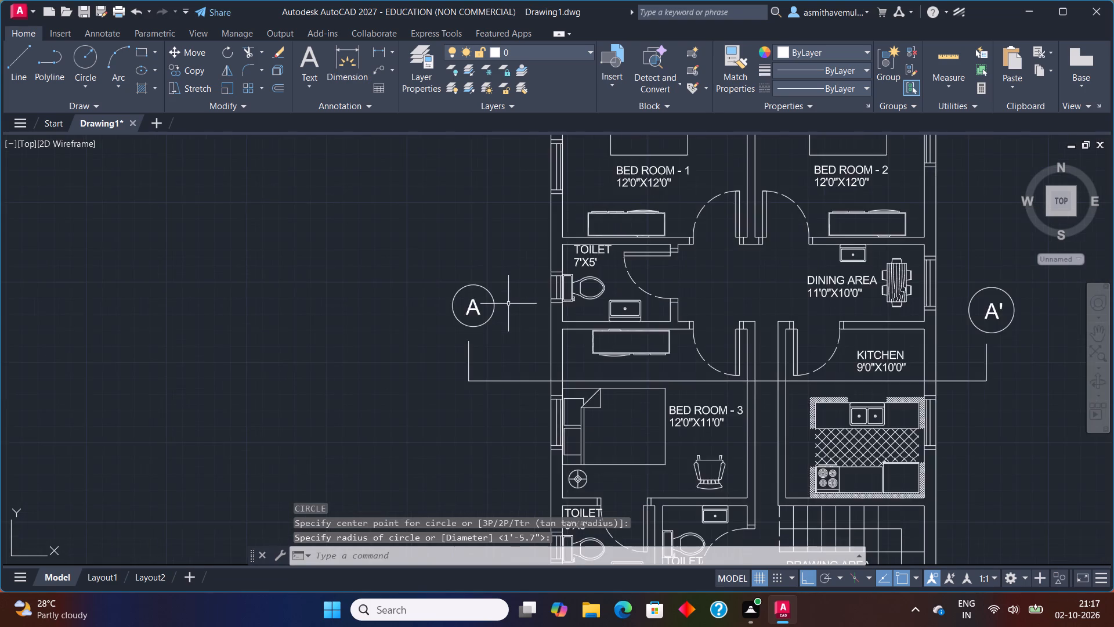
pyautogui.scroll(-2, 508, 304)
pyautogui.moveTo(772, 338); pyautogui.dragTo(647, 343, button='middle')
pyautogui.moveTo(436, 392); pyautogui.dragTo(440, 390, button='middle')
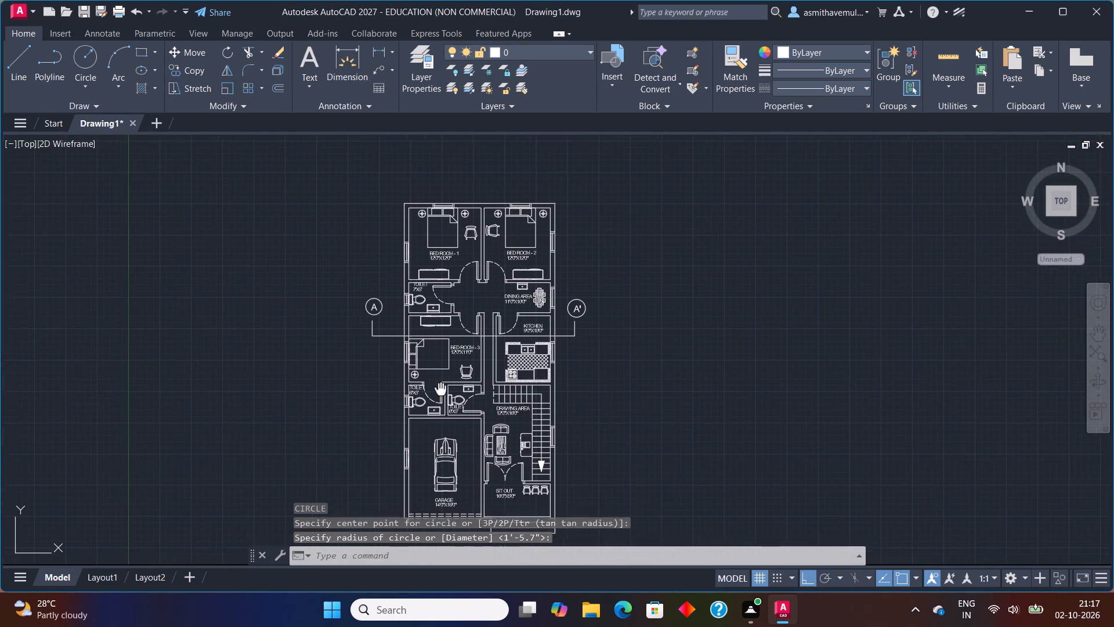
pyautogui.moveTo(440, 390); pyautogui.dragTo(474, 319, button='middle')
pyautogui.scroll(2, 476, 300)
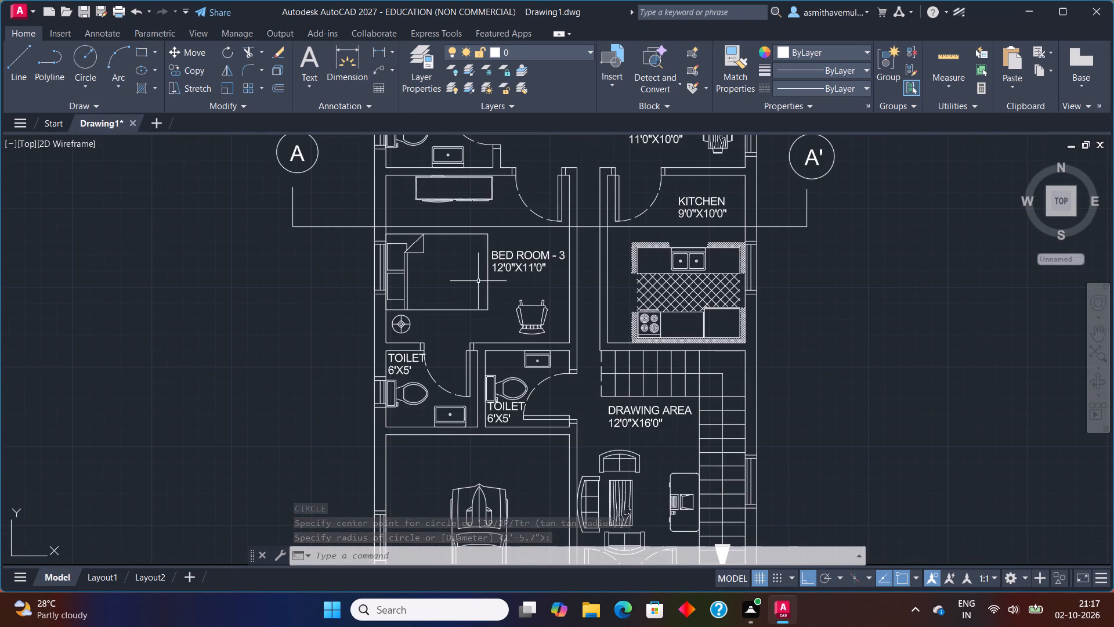
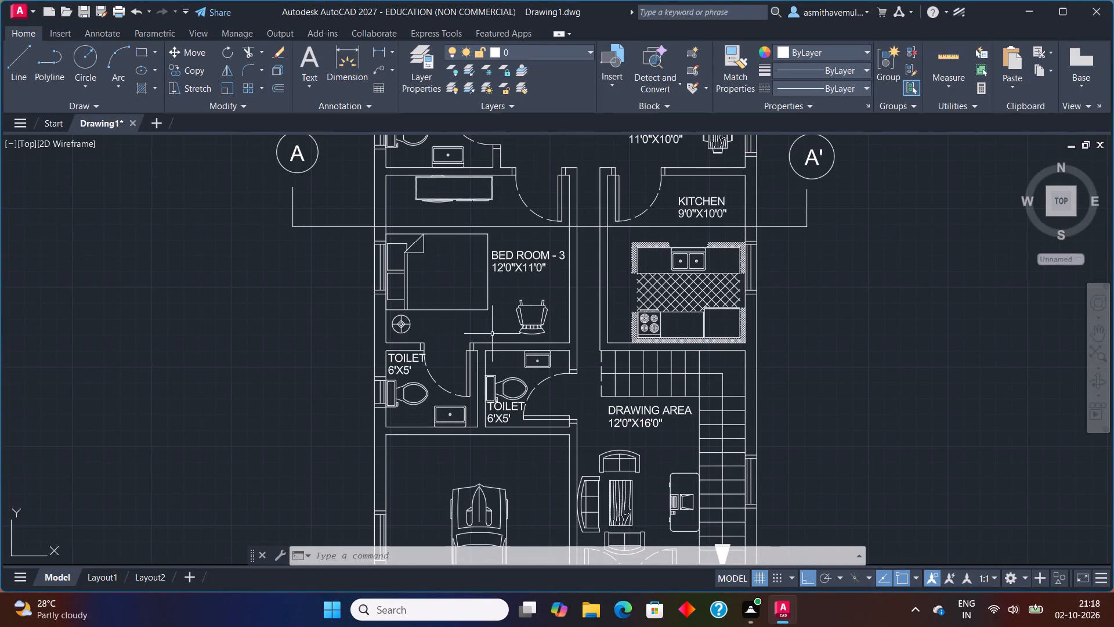
# Draw vertical construction lines (XLINE) through the outer and inner faces of BED ROOM - 3's exterior window wall.
pyautogui.write('XLINE')
pyautogui.press('Return')
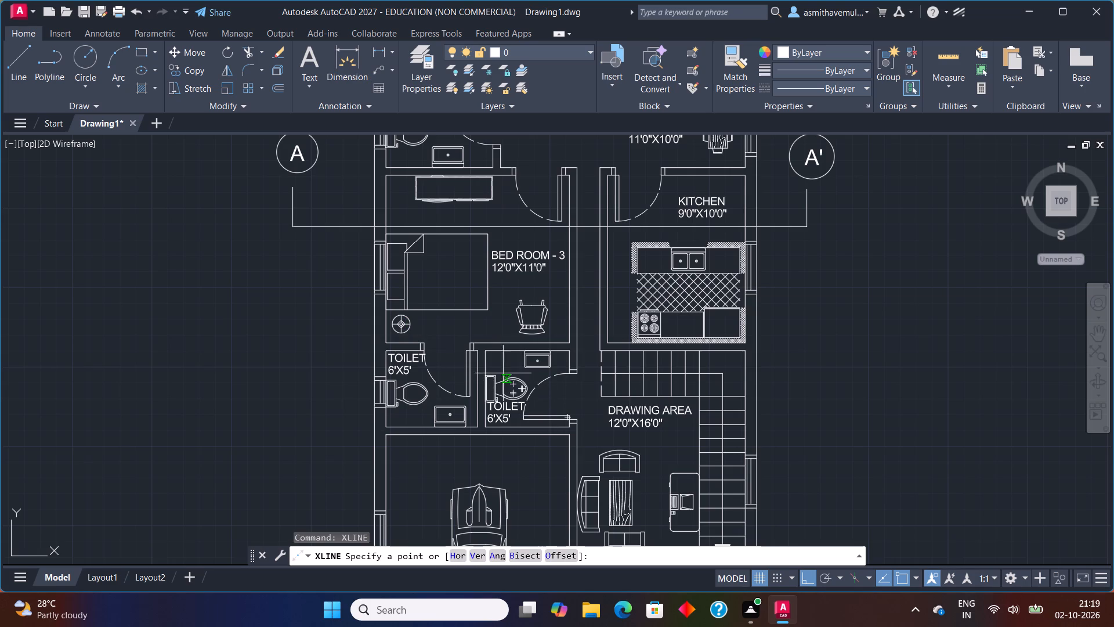
pyautogui.click(472, 554)
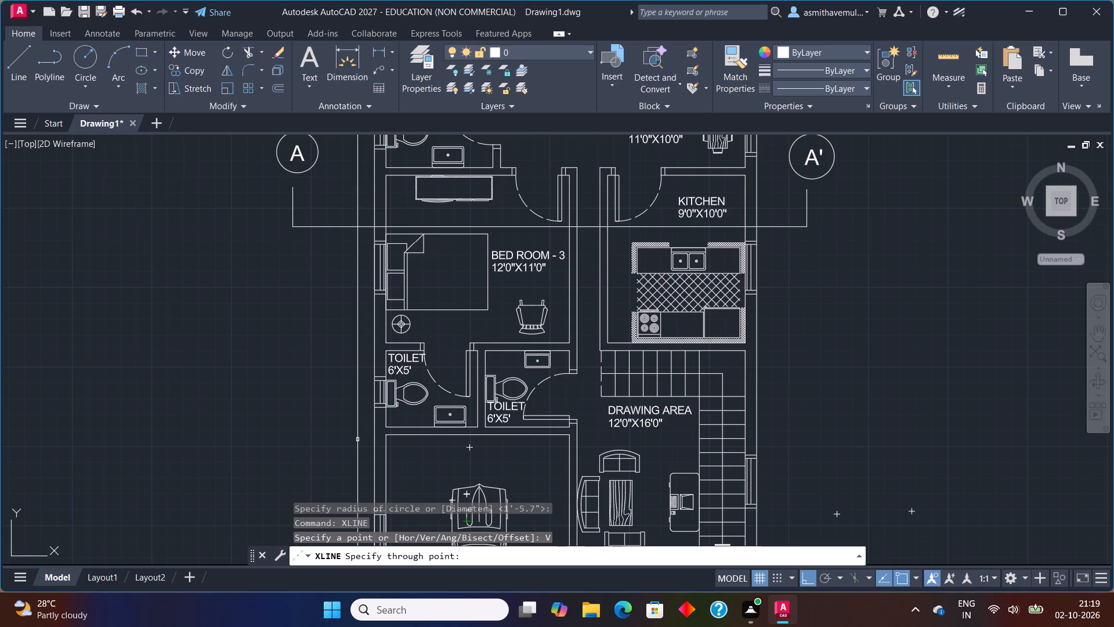
pyautogui.scroll(2, 368, 268)
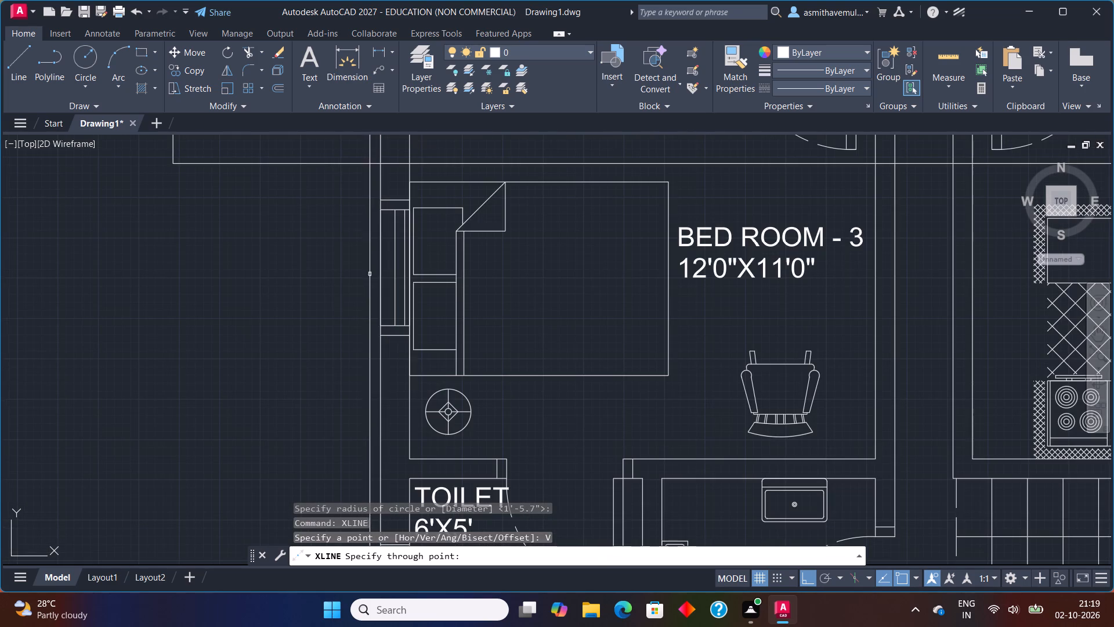
pyautogui.scroll(2, 384, 363)
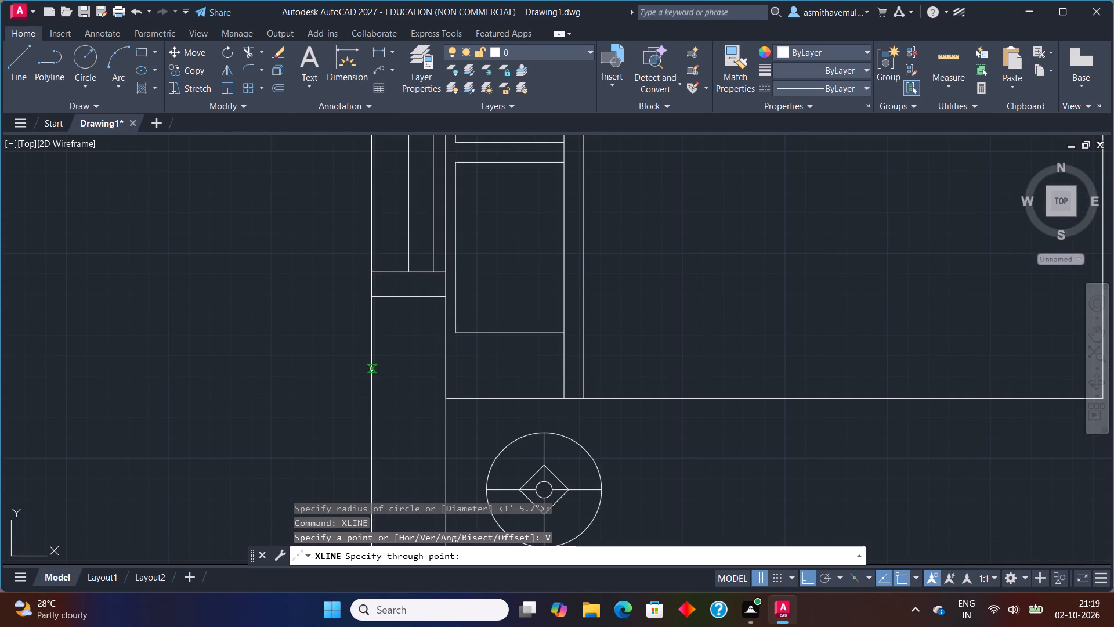
pyautogui.click(372, 370)
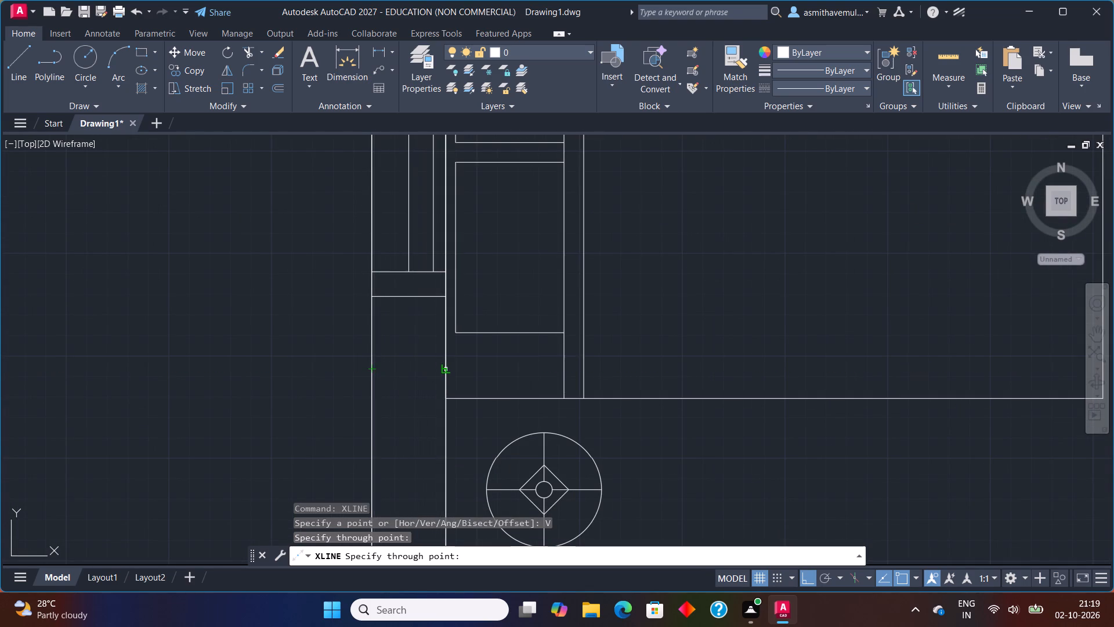
pyautogui.click(448, 369)
# Add vertical construction lines through both faces of the wall between BED ROOM - 3 and the central passage.
pyautogui.scroll(-3, 573, 354)
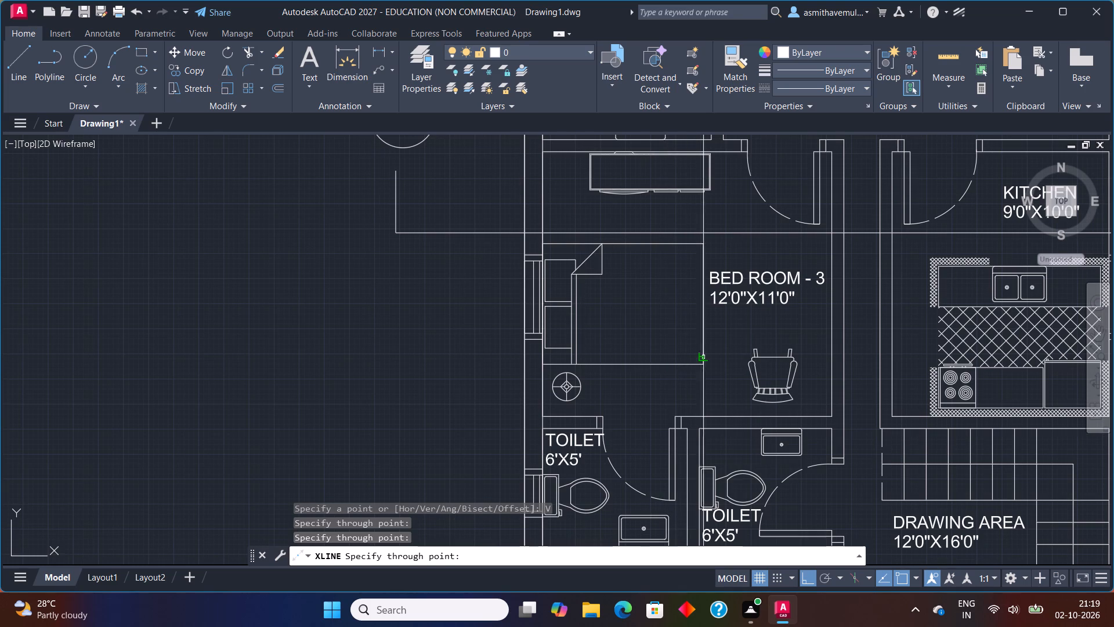
pyautogui.moveTo(717, 361); pyautogui.dragTo(562, 424, button='middle')
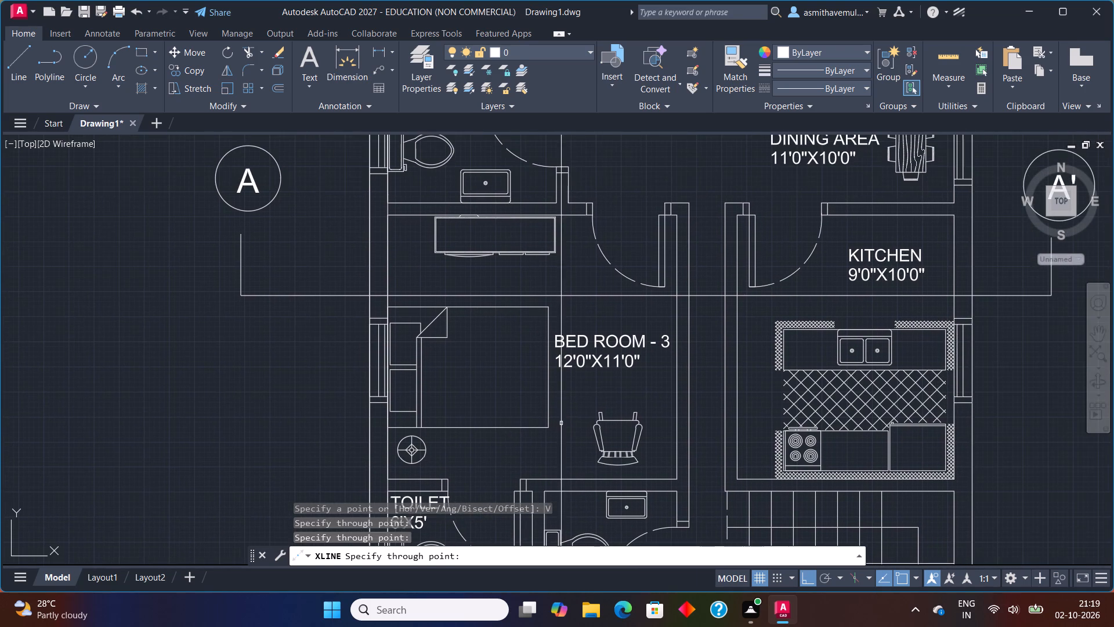
pyautogui.scroll(1, 674, 402)
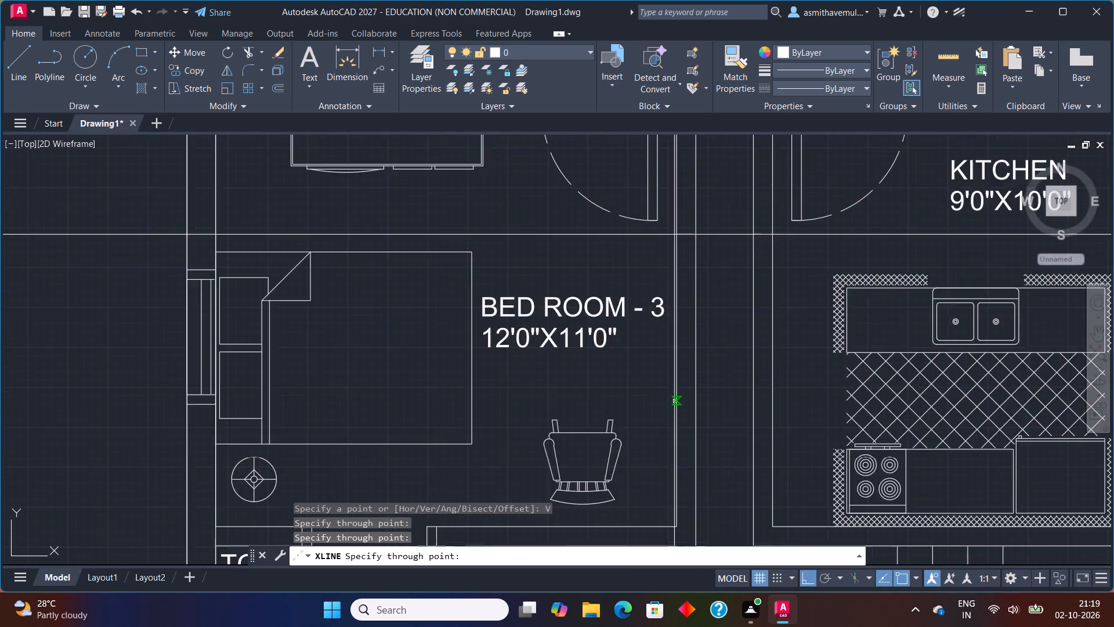
pyautogui.scroll(1, 674, 402)
pyautogui.click(677, 402)
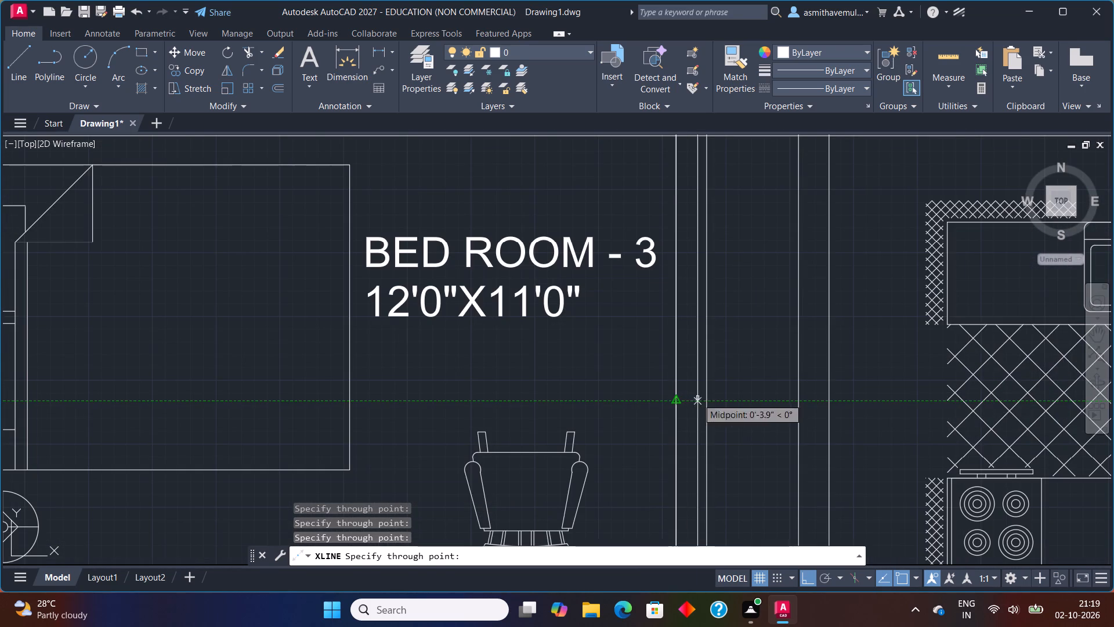
pyautogui.click(713, 394)
# Add vertical construction lines through both faces of the wall between the central passage and the kitchen.
pyautogui.scroll(-2, 759, 372)
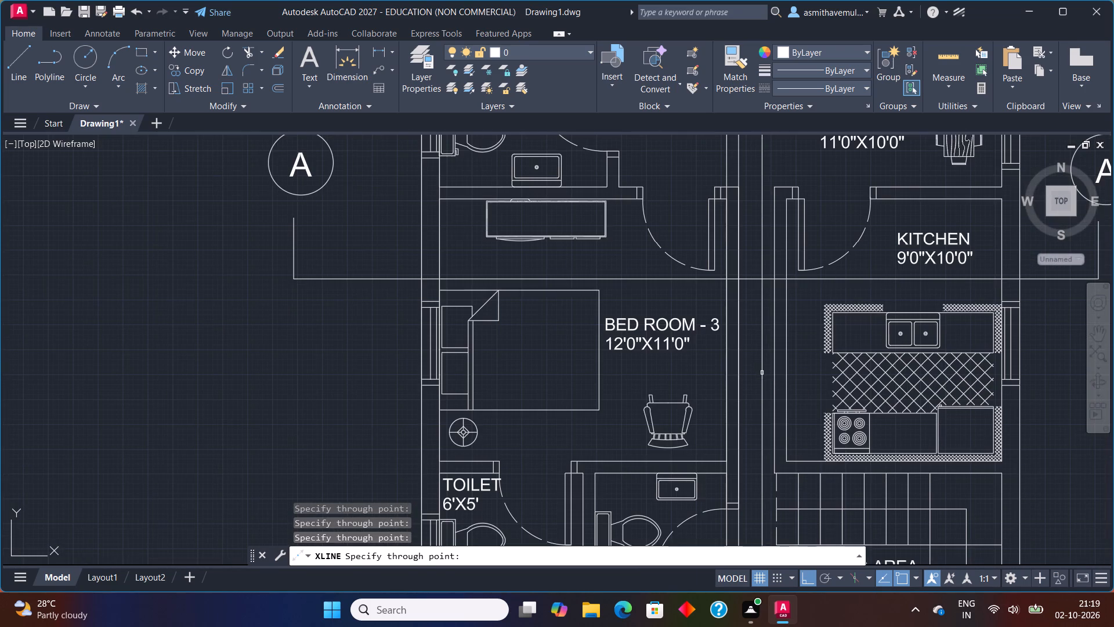
pyautogui.moveTo(765, 374); pyautogui.dragTo(717, 405, button='middle')
pyautogui.scroll(2, 724, 401)
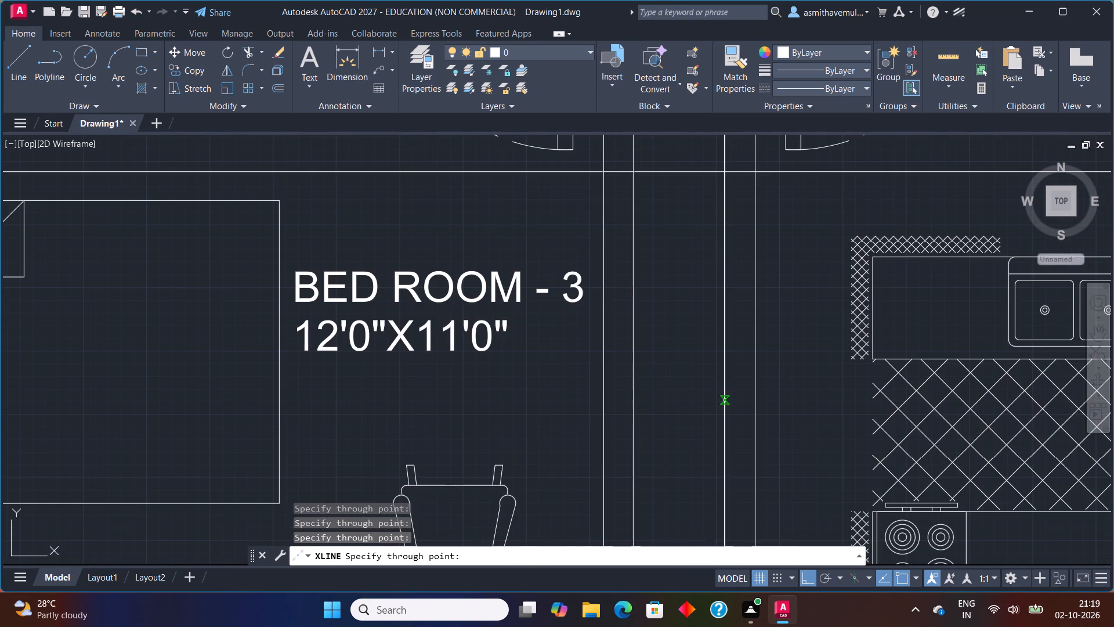
pyautogui.click(725, 397)
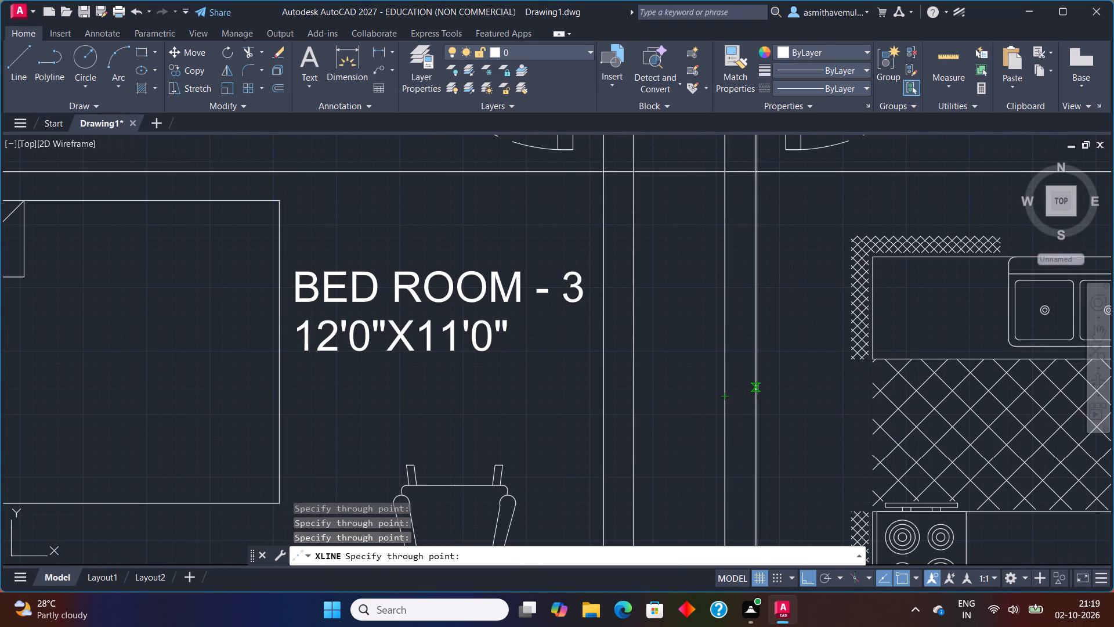
pyautogui.click(754, 388)
# Add vertical construction lines through the door frame lines on both sides of the BED ROOM - 3 doorway.
pyautogui.scroll(-3, 844, 380)
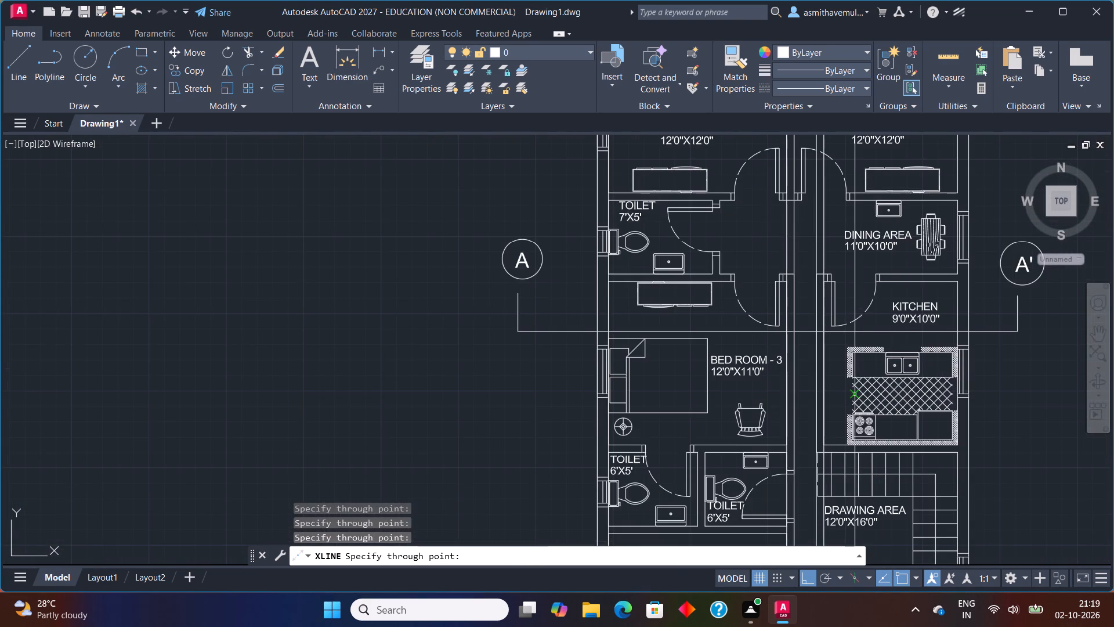
pyautogui.moveTo(859, 397); pyautogui.dragTo(570, 423, button='middle')
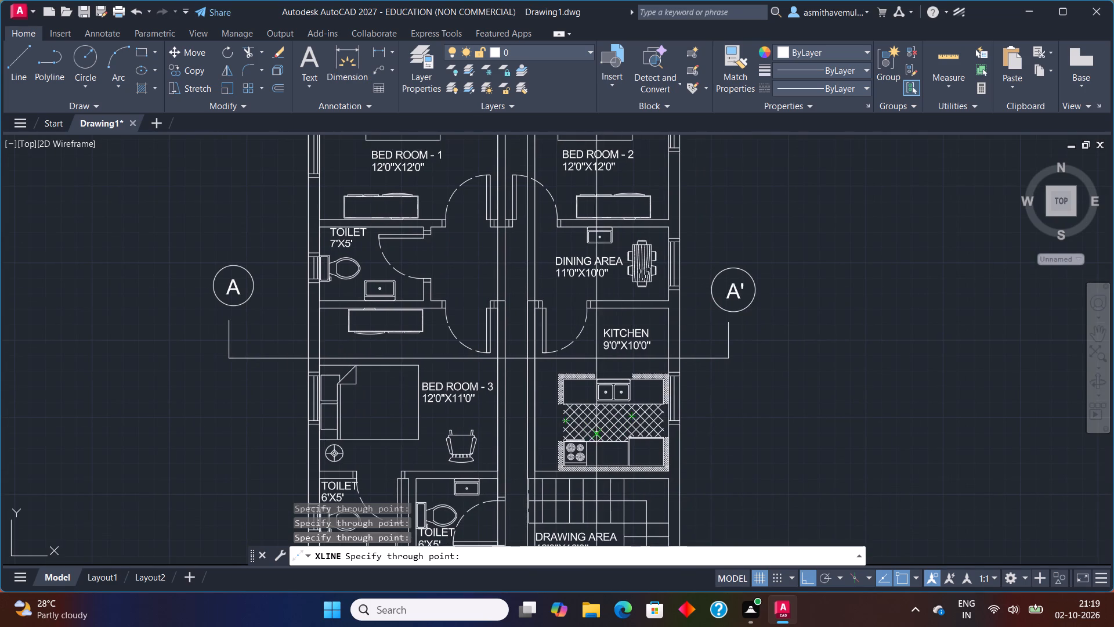
pyautogui.scroll(1, 461, 424)
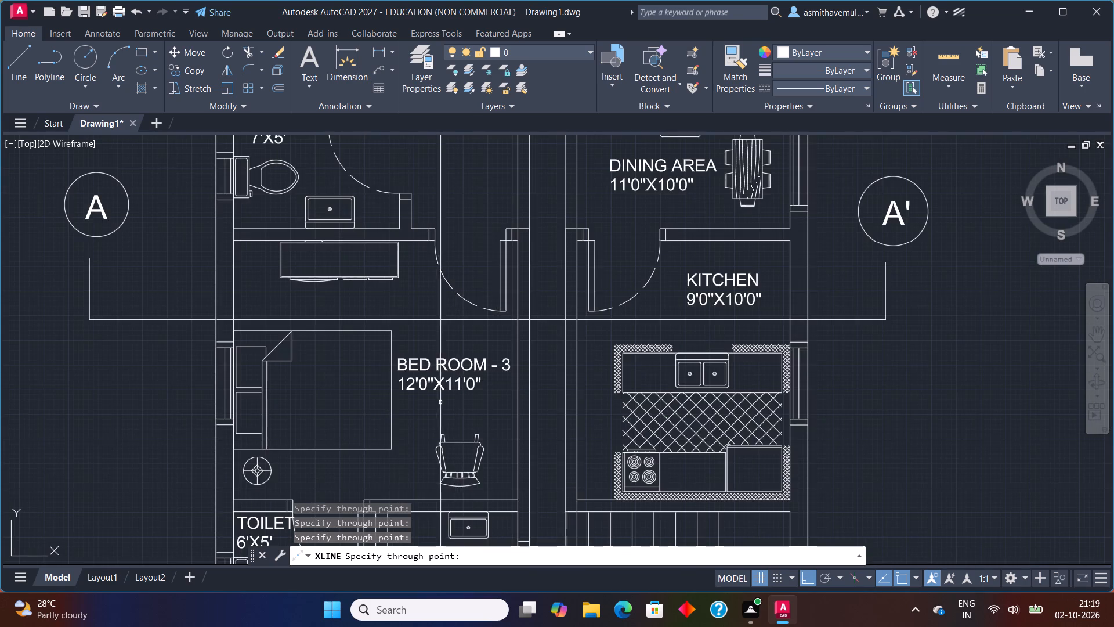
pyautogui.scroll(2, 439, 400)
pyautogui.scroll(-1, 433, 392)
pyautogui.moveTo(432, 388); pyautogui.dragTo(432, 578, button='middle')
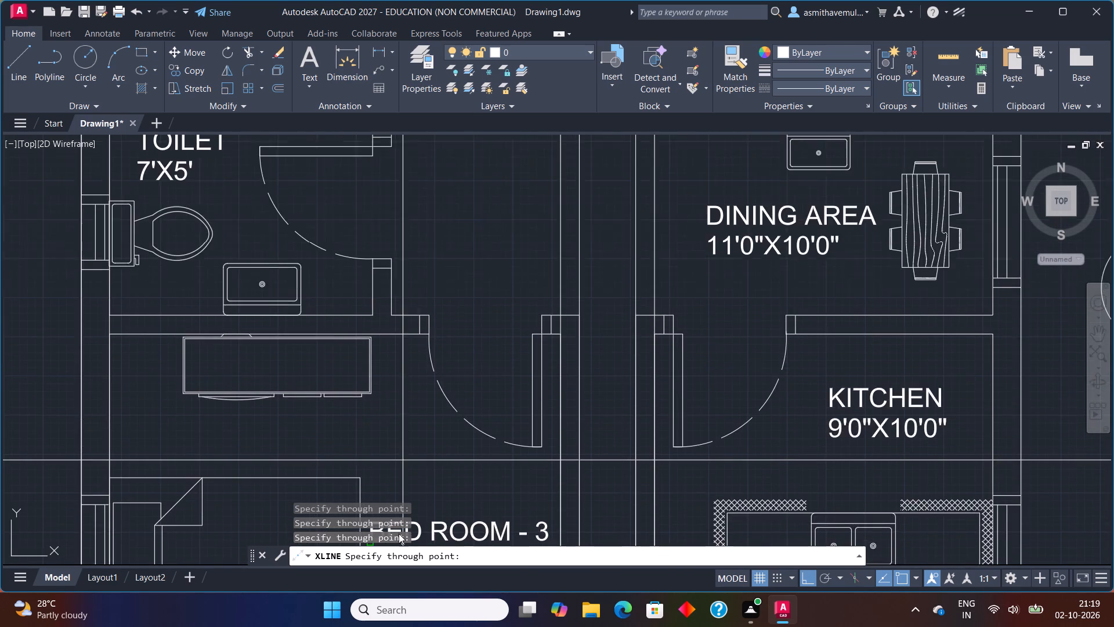
pyautogui.scroll(1, 399, 531)
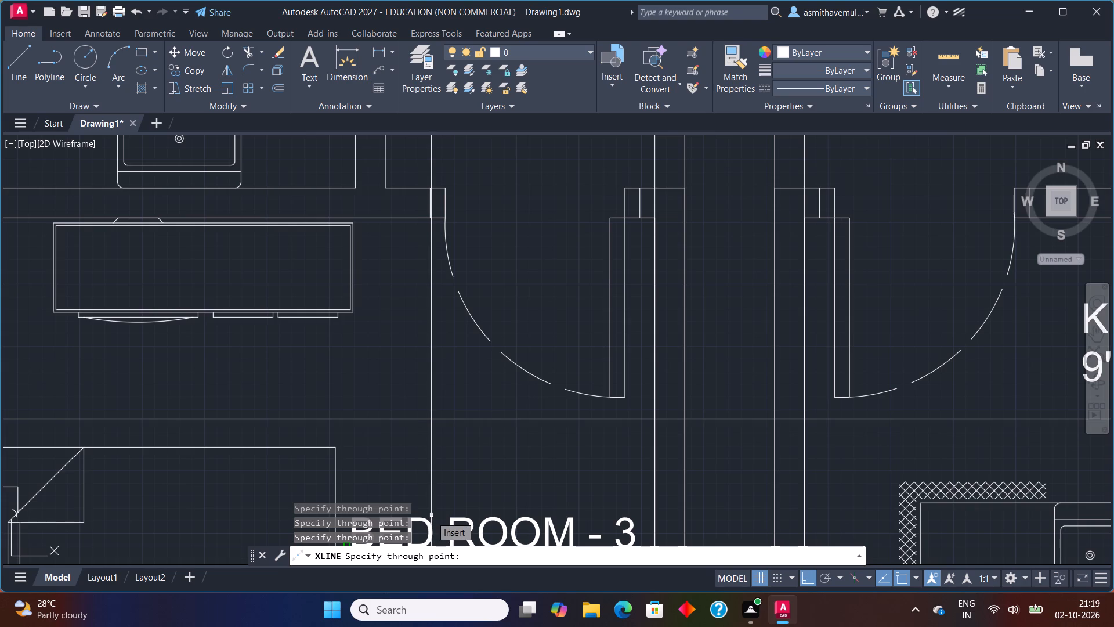
pyautogui.scroll(1, 431, 516)
pyautogui.moveTo(431, 514); pyautogui.dragTo(424, 586, button='middle')
pyautogui.scroll(-2, 419, 571)
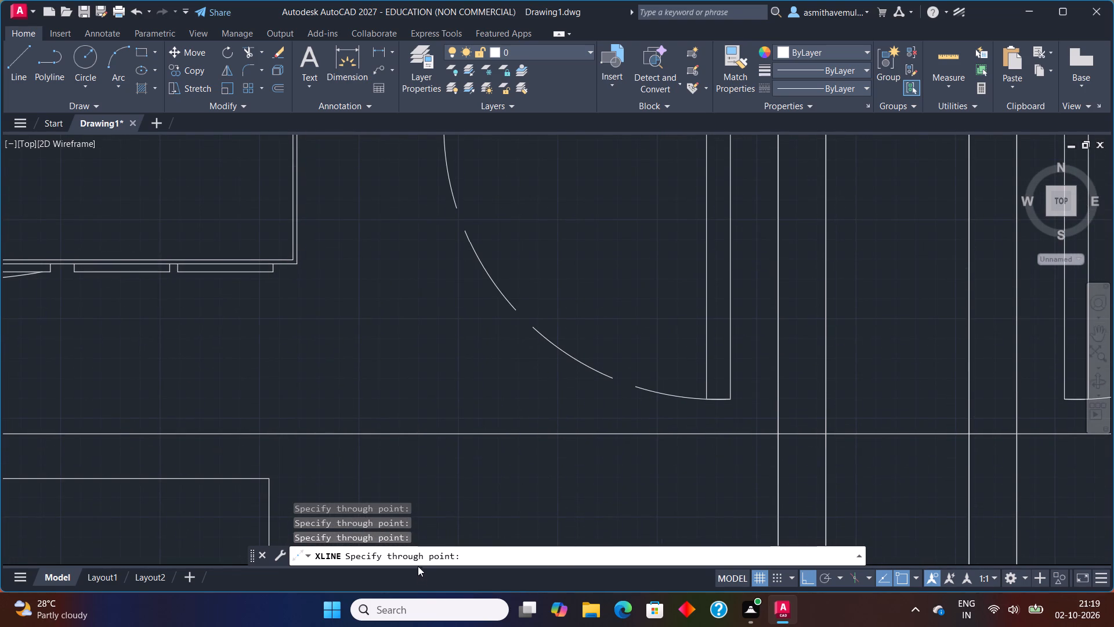
pyautogui.moveTo(409, 471); pyautogui.dragTo(409, 596, button='middle')
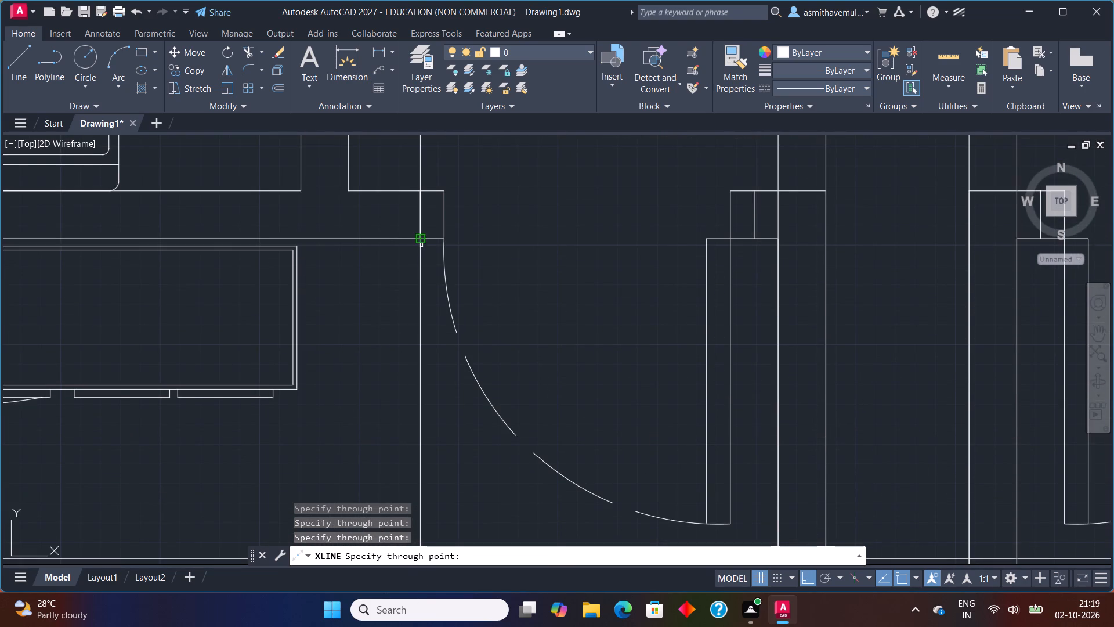
pyautogui.moveTo(421, 244); pyautogui.dragTo(421, 399, button='middle')
pyautogui.scroll(1, 421, 400)
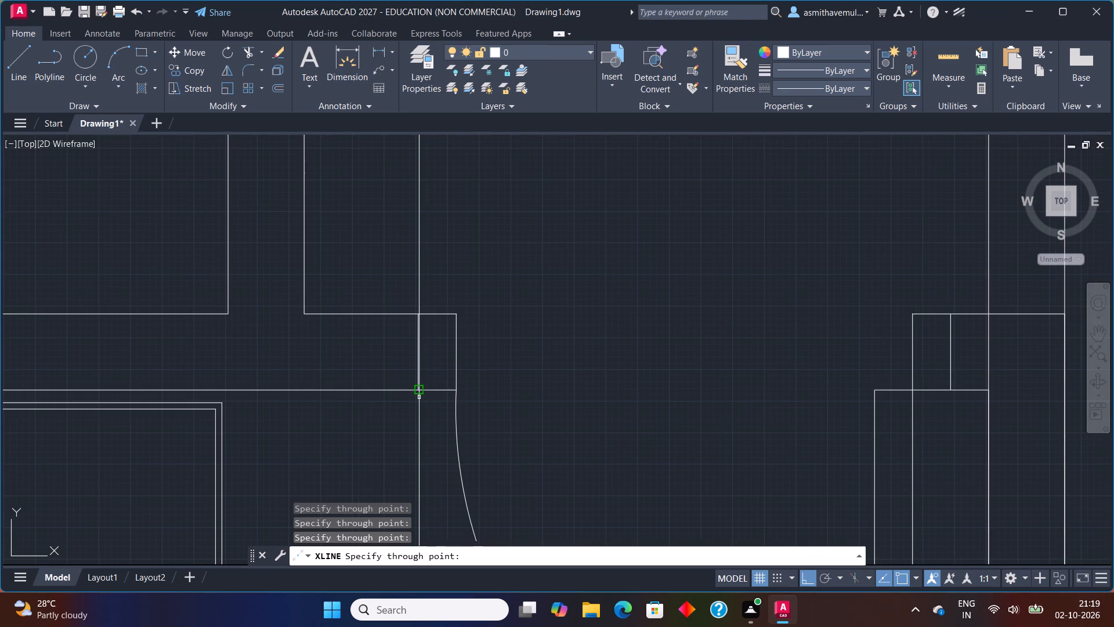
pyautogui.click(418, 394)
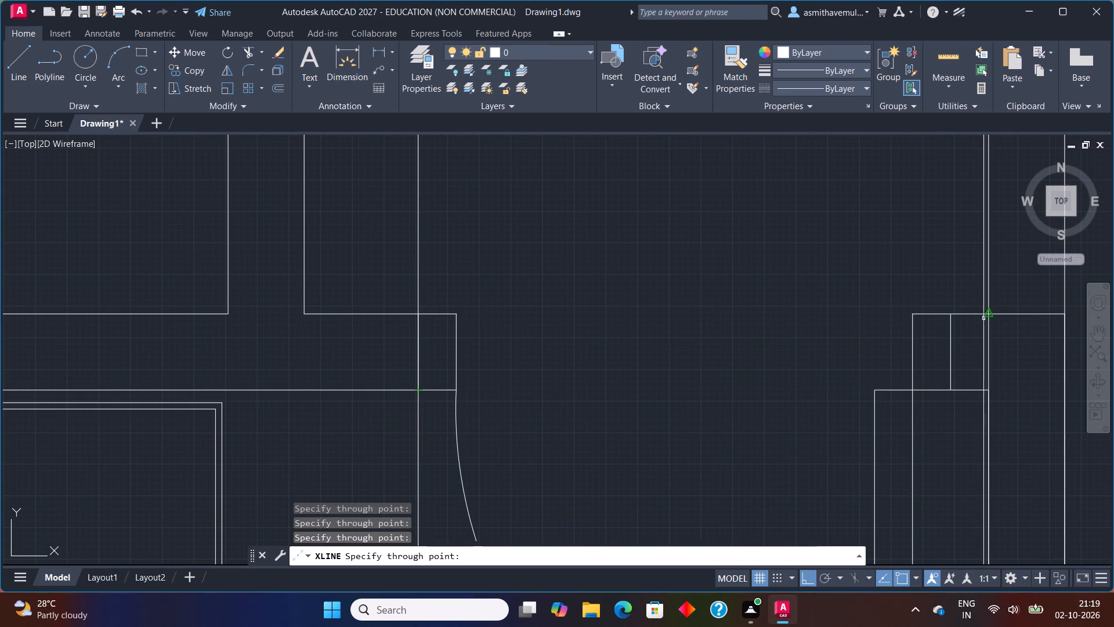
pyautogui.click(950, 318)
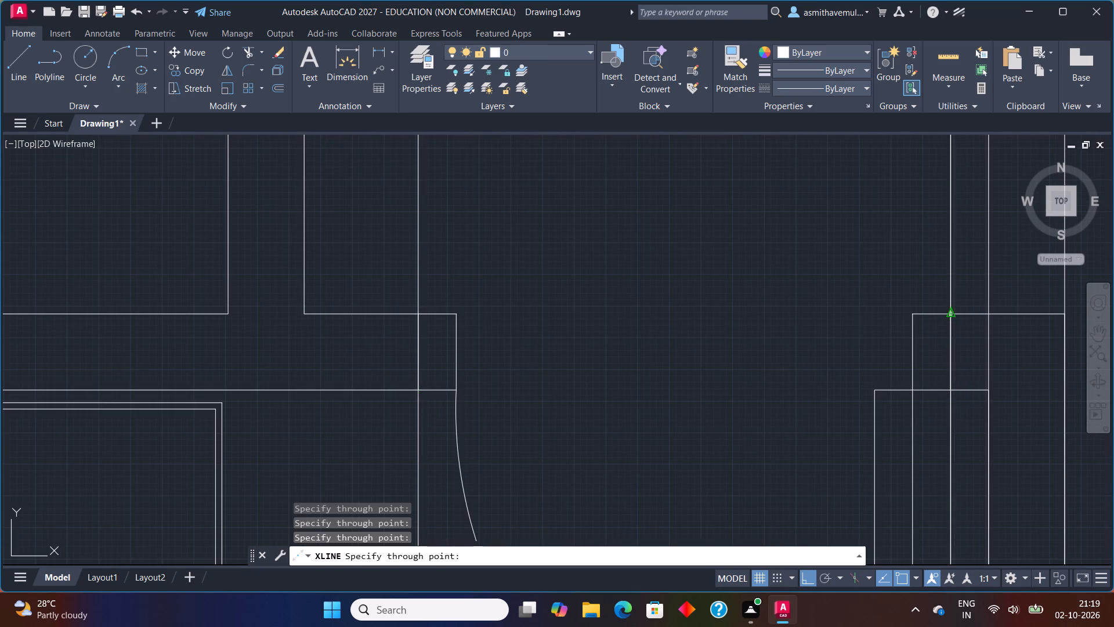
# Add vertical construction lines through the door frame lines on both sides of the kitchen doorway.
pyautogui.scroll(-2, 967, 323)
pyautogui.moveTo(986, 364); pyautogui.dragTo(715, 417, button='middle')
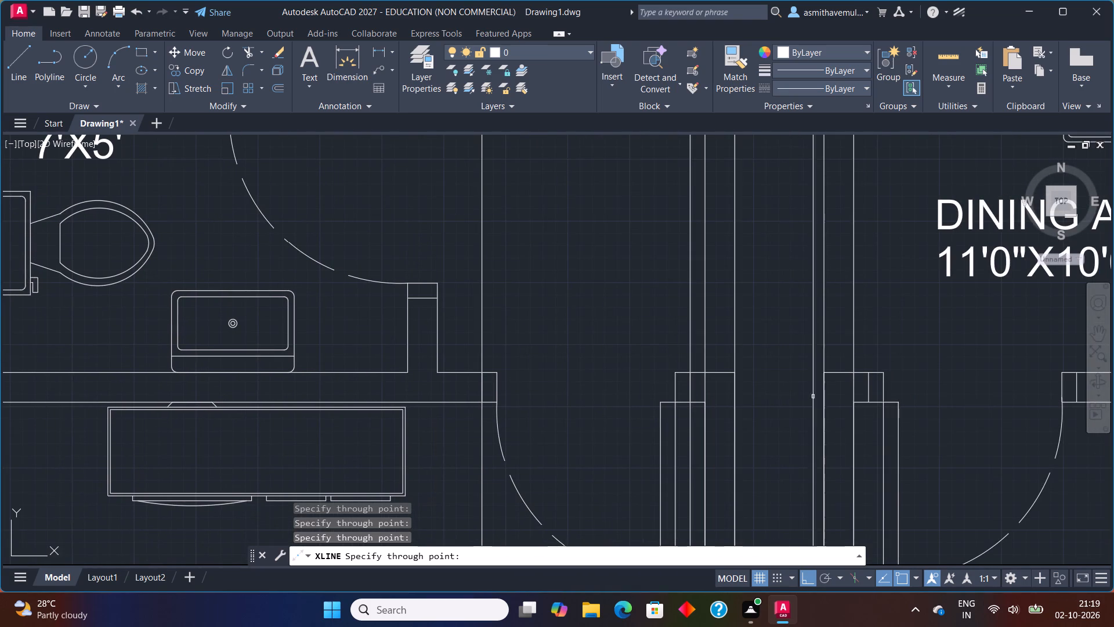
pyautogui.scroll(2, 877, 390)
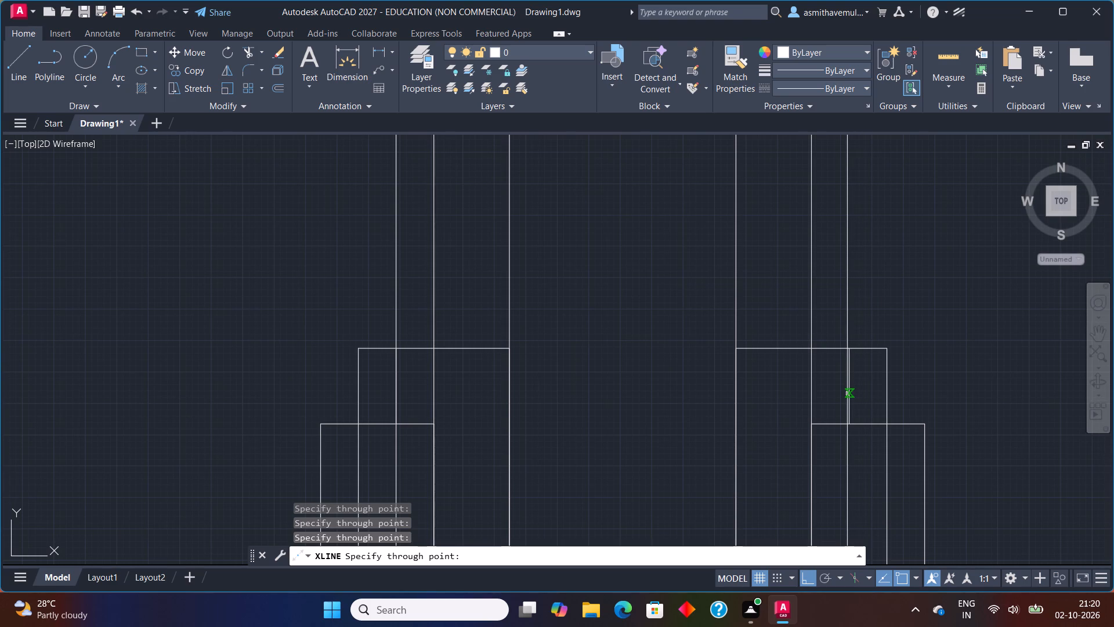
pyautogui.click(847, 352)
pyautogui.scroll(-2, 867, 350)
pyautogui.moveTo(943, 365); pyautogui.dragTo(690, 372, button='middle')
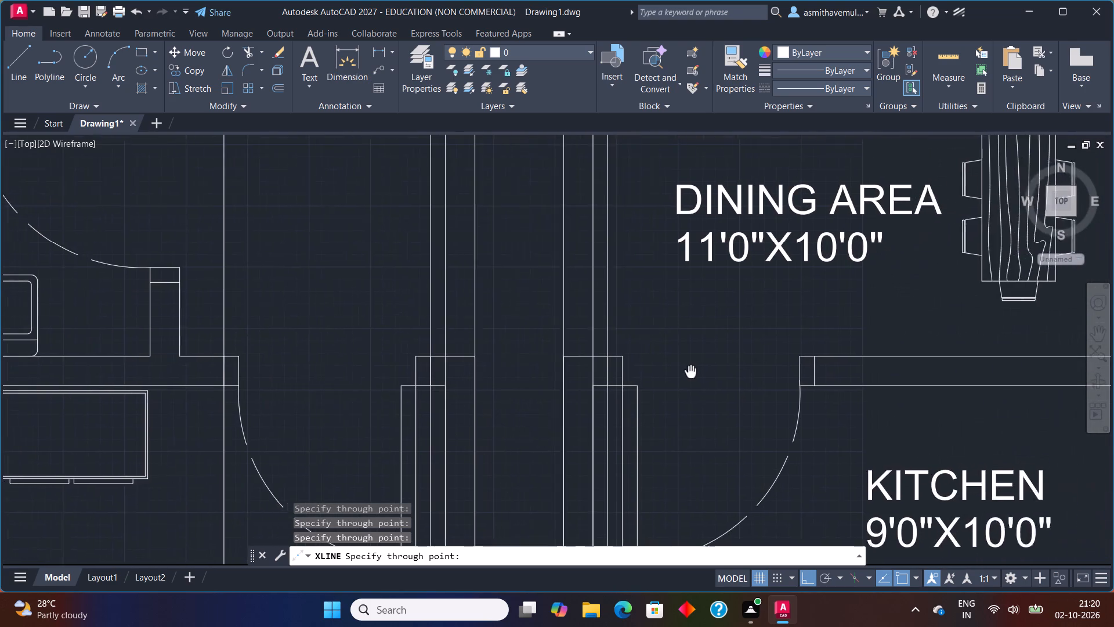
pyautogui.moveTo(690, 372); pyautogui.dragTo(671, 375, button='middle')
pyautogui.scroll(2, 793, 363)
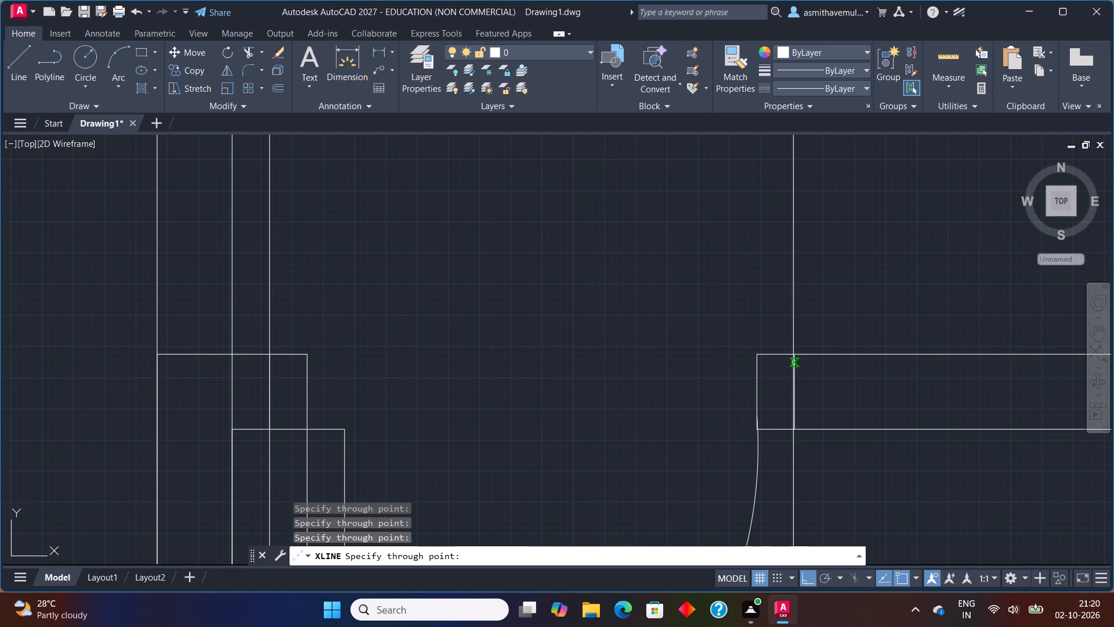
pyautogui.click(795, 357)
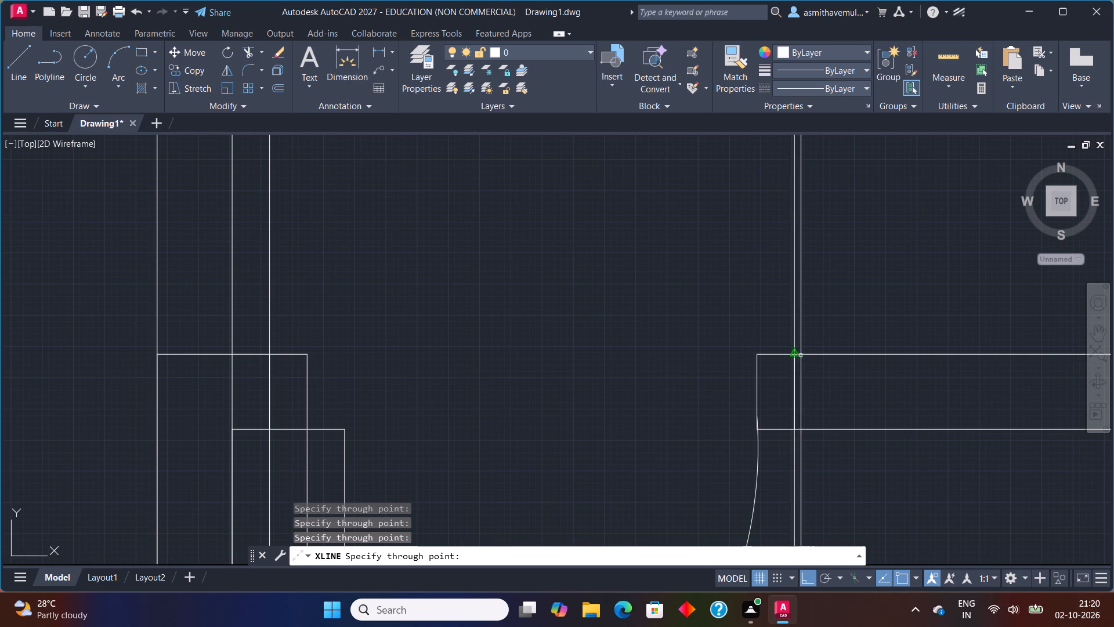
# Add vertical construction lines through both faces of the exterior wall beside the kitchen and dining area, and end the XLINE command.
pyautogui.scroll(-2, 863, 351)
pyautogui.moveTo(941, 377); pyautogui.dragTo(601, 395, button='middle')
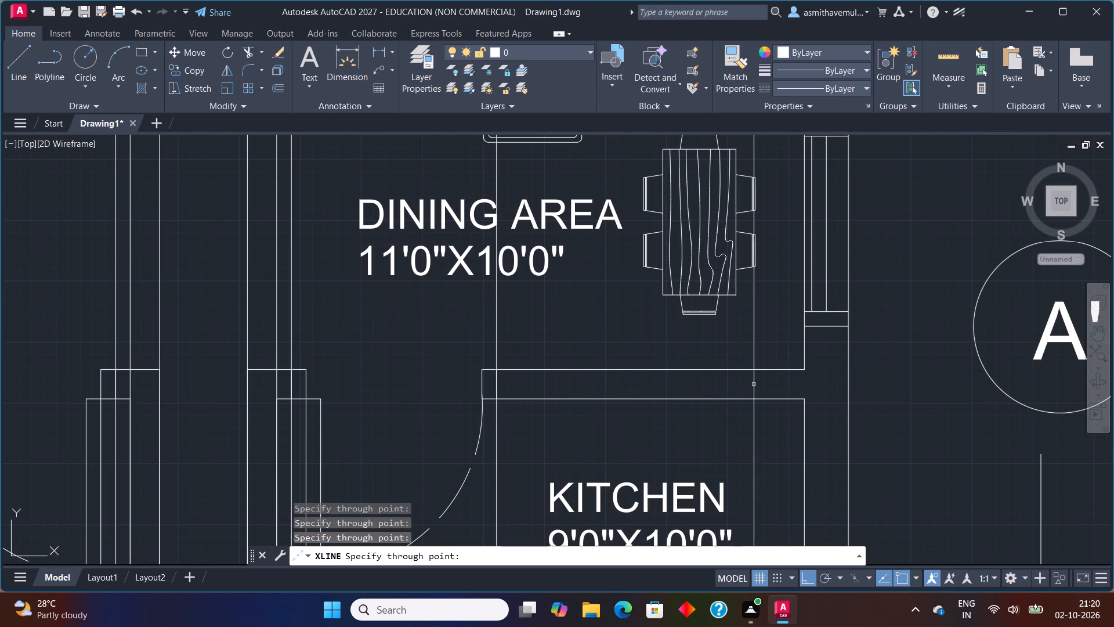
pyautogui.click(805, 372)
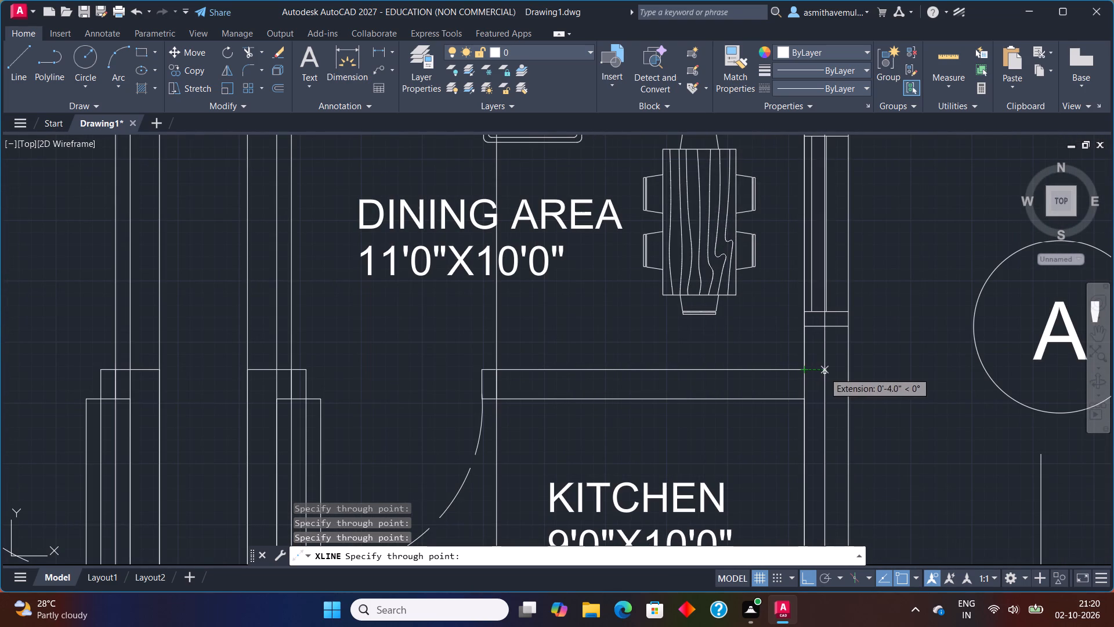
pyautogui.click(849, 373)
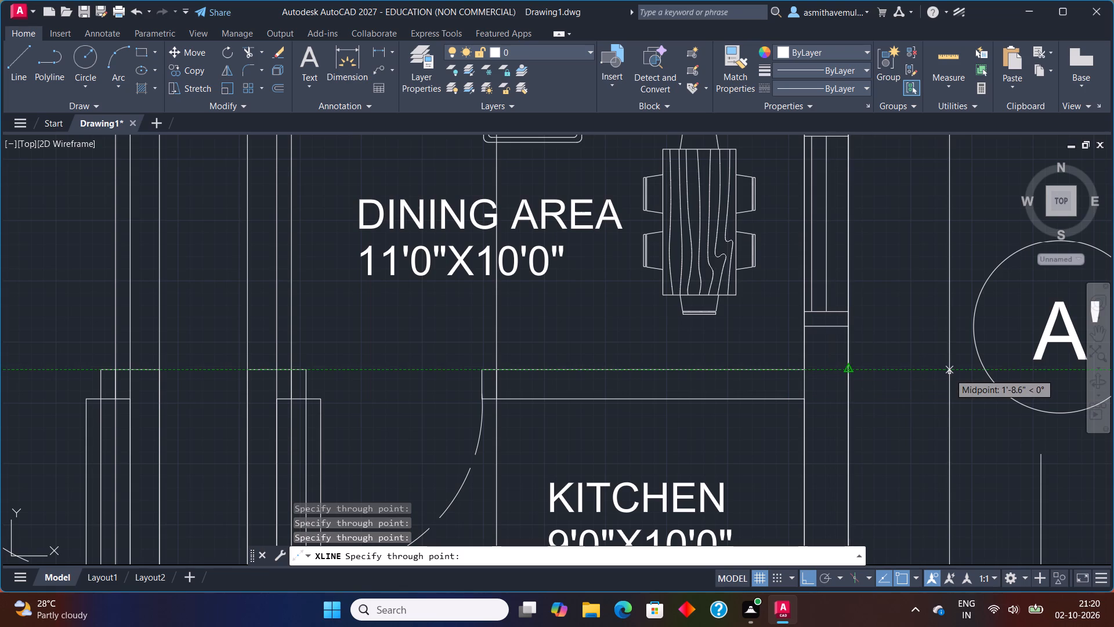
pyautogui.press('Escape')
# Draw a horizontal base line below the floor plan between the two outermost vertical construction lines.
pyautogui.scroll(-3, 939, 373)
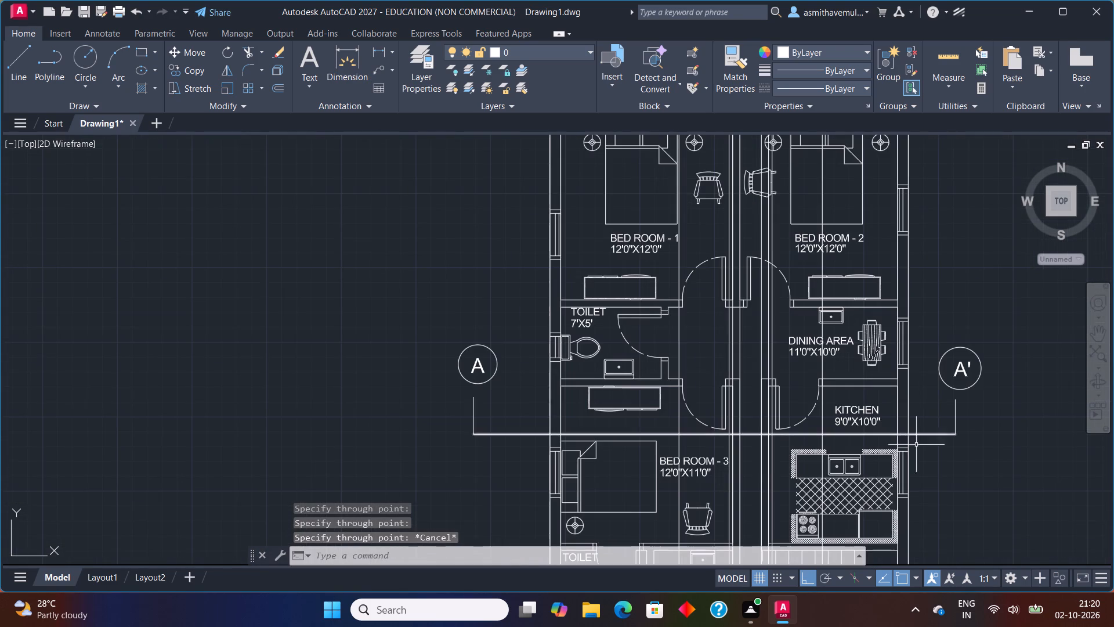
pyautogui.moveTo(913, 447); pyautogui.dragTo(799, 348, button='middle')
pyautogui.scroll(-1, 758, 395)
pyautogui.moveTo(722, 528); pyautogui.dragTo(710, 471, button='middle')
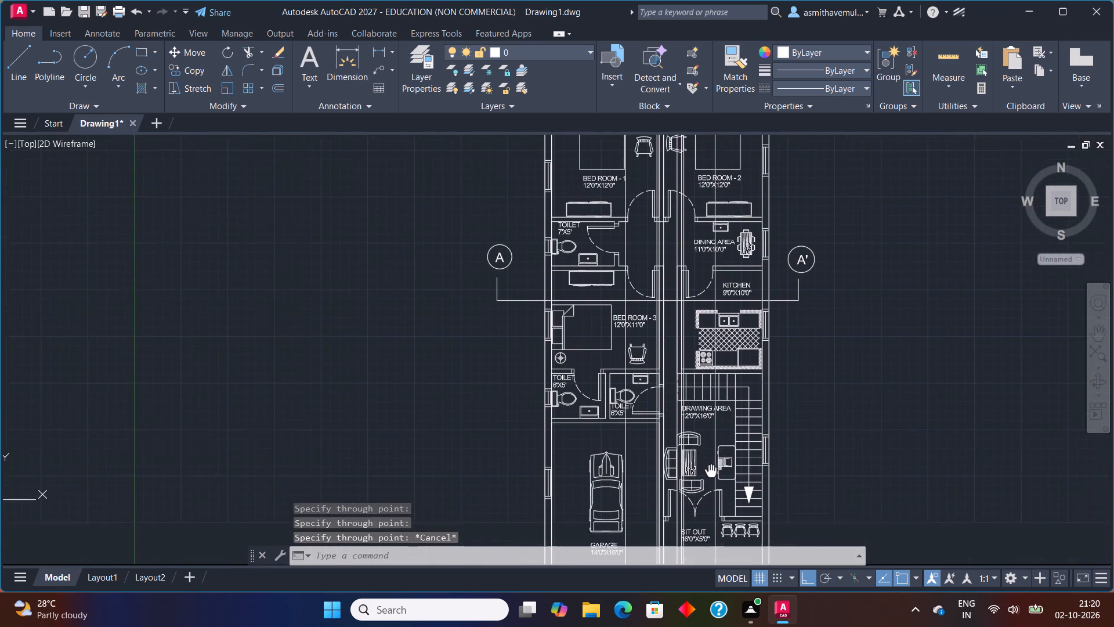
pyautogui.moveTo(710, 471); pyautogui.dragTo(699, 443, button='middle')
pyautogui.scroll(-1, 694, 430)
pyautogui.moveTo(676, 420); pyautogui.dragTo(685, 0, button='middle')
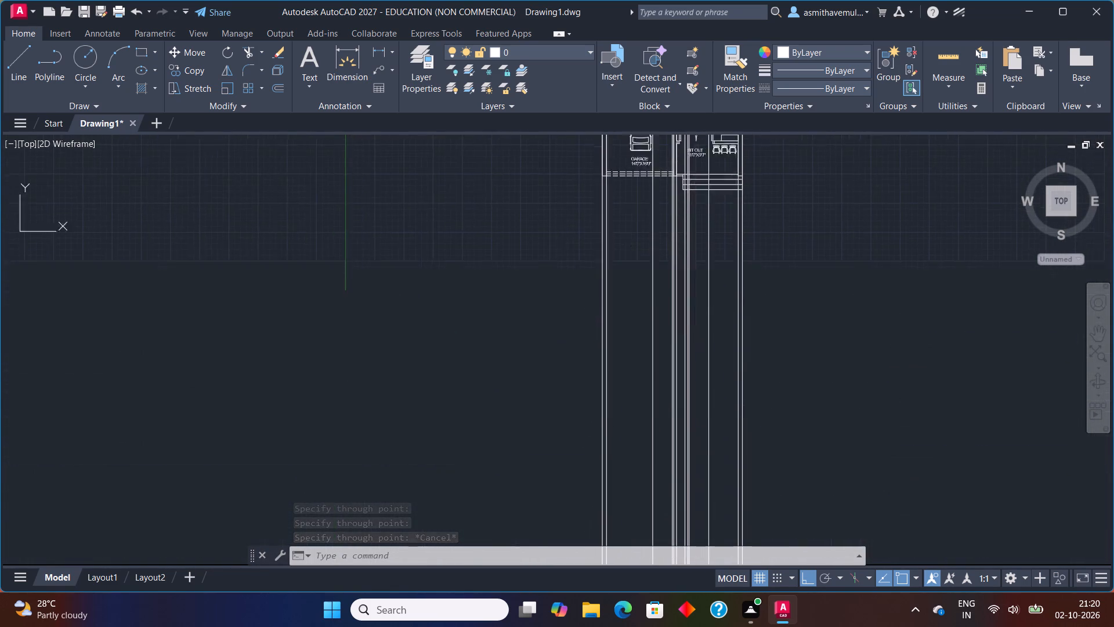
pyautogui.moveTo(685, 0); pyautogui.dragTo(682, 0, button='middle')
pyautogui.moveTo(642, 220); pyautogui.dragTo(615, 400, button='middle')
pyautogui.scroll(1, 610, 369)
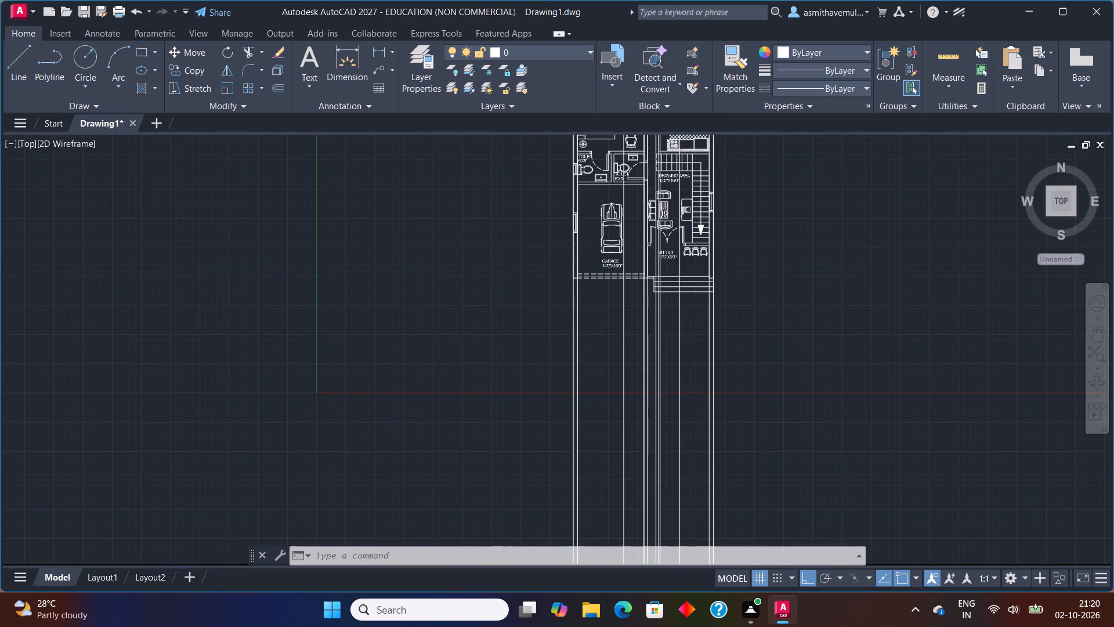
pyautogui.press('l')
pyautogui.press('Return')
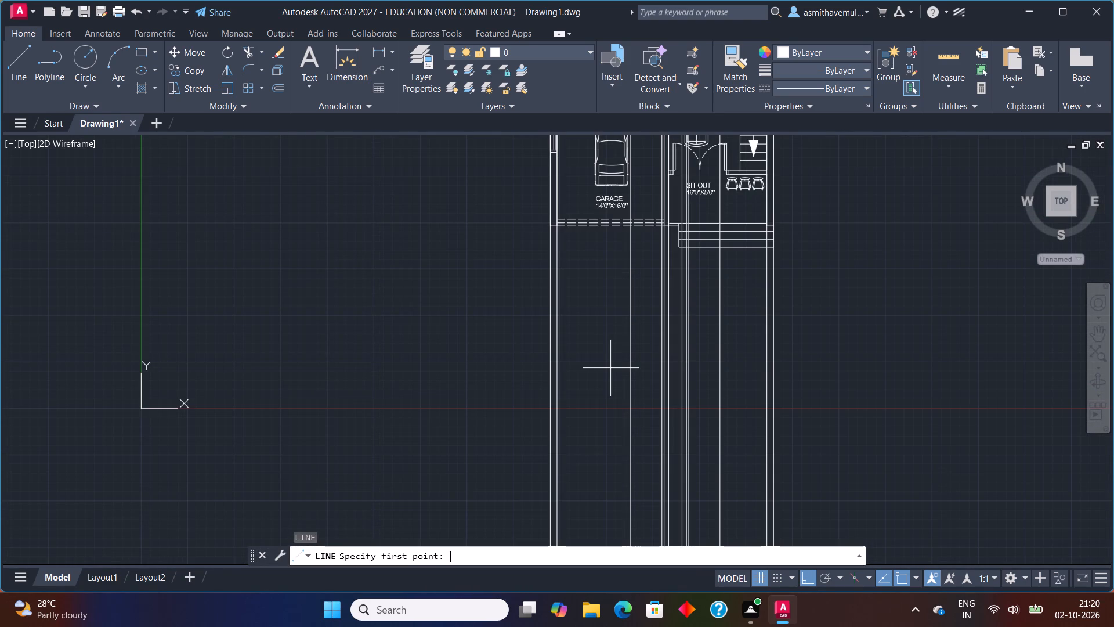
pyautogui.moveTo(609, 446); pyautogui.dragTo(617, 338, button='middle')
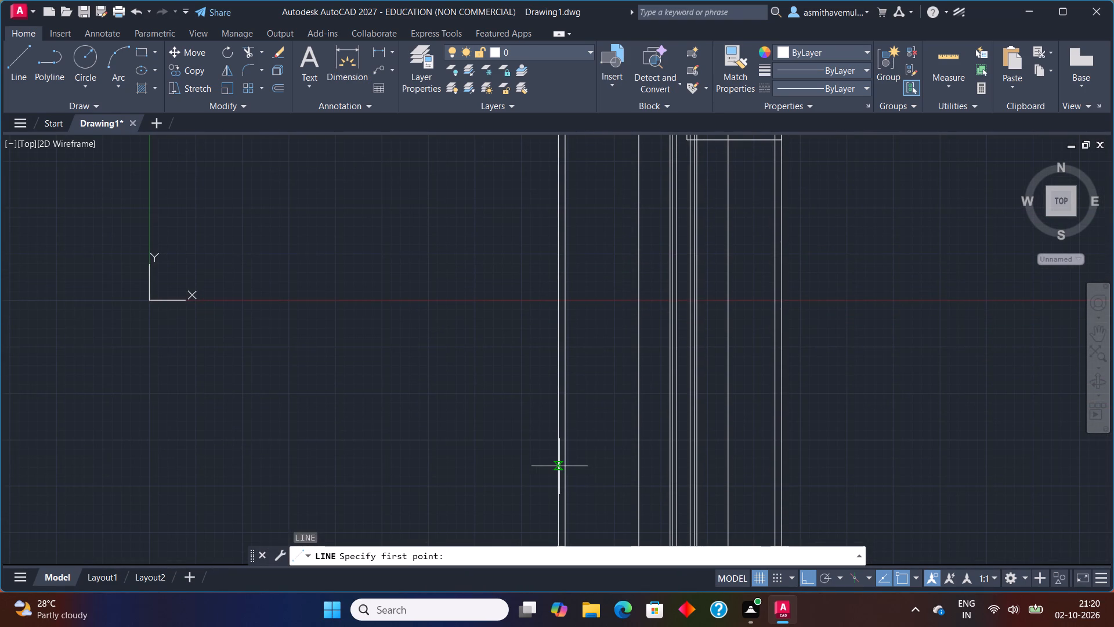
pyautogui.scroll(1, 559, 466)
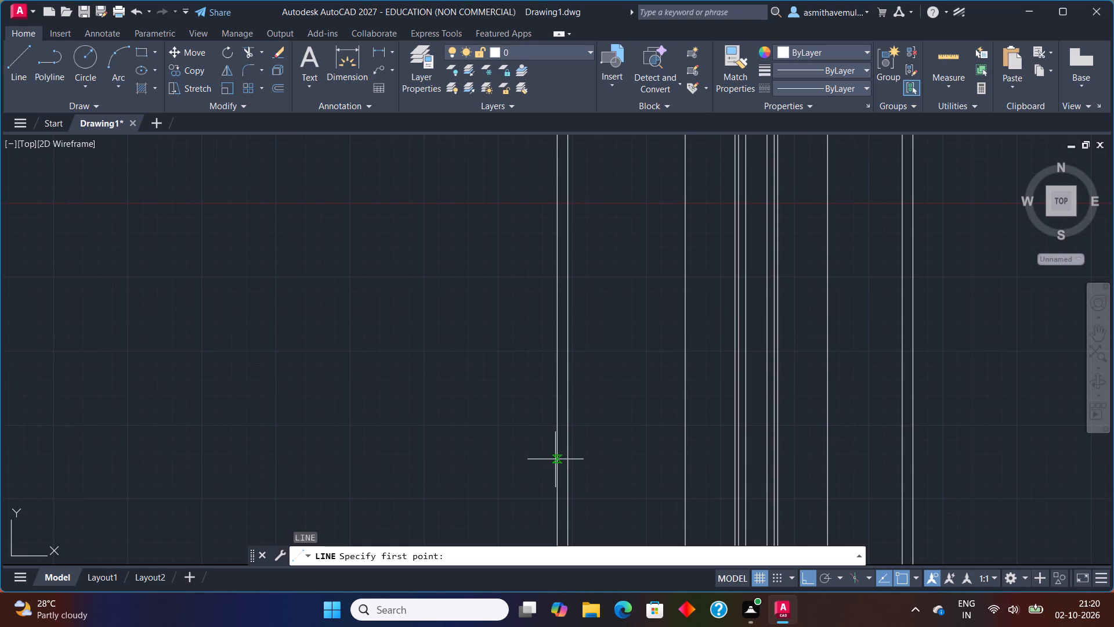
pyautogui.click(557, 458)
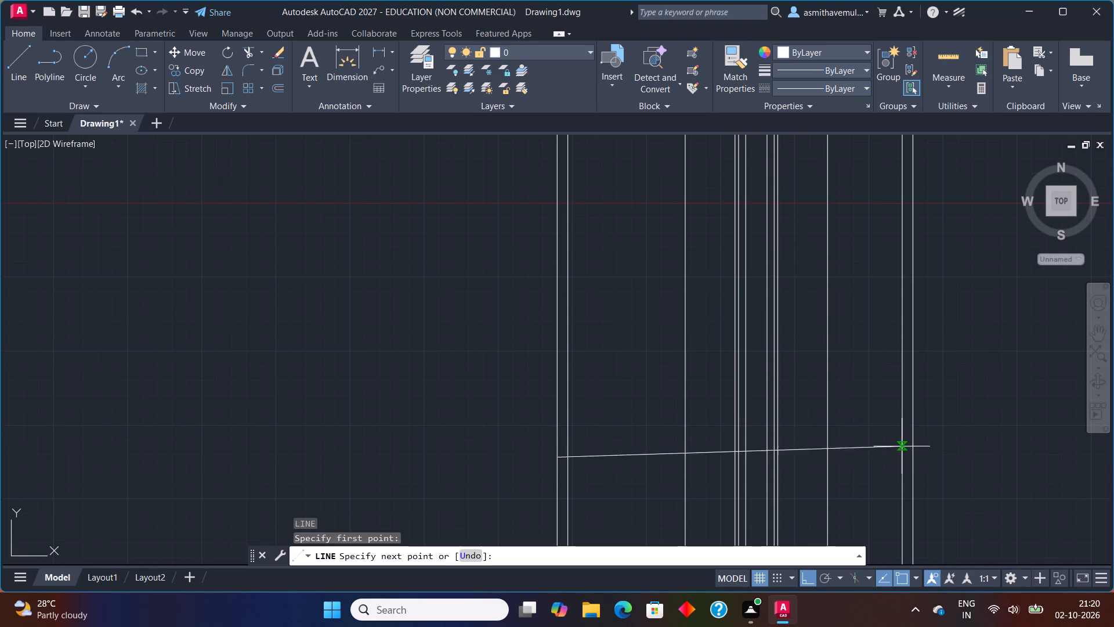
pyautogui.click(916, 458)
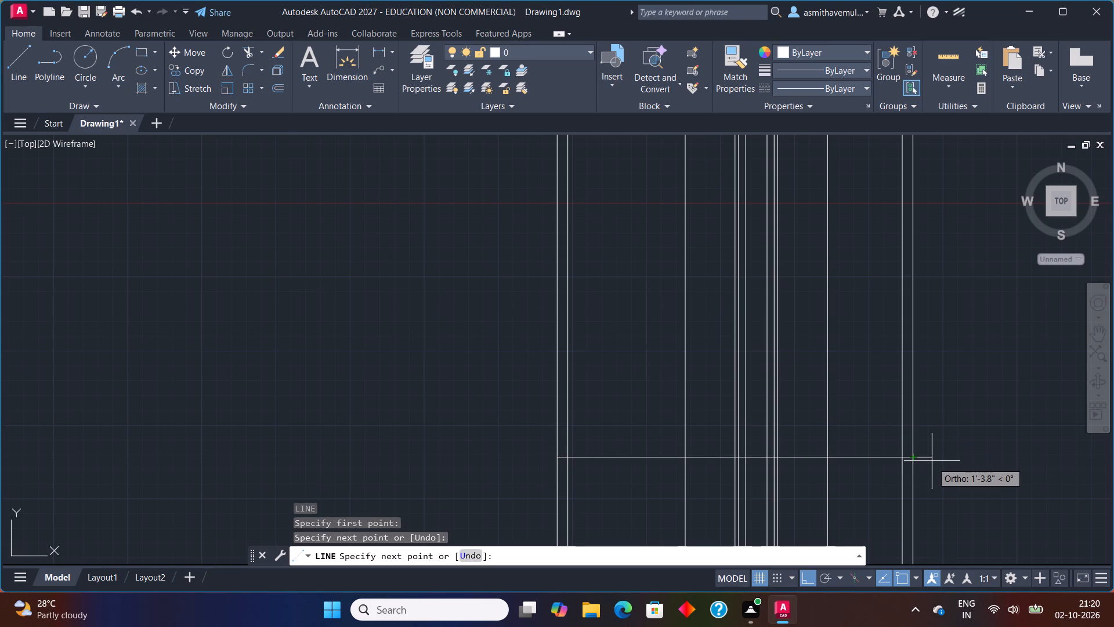
pyautogui.press('Escape')
# Offset the horizontal base line 10' upward to make the top line of the section.
pyautogui.press('o')
pyautogui.press('Return')
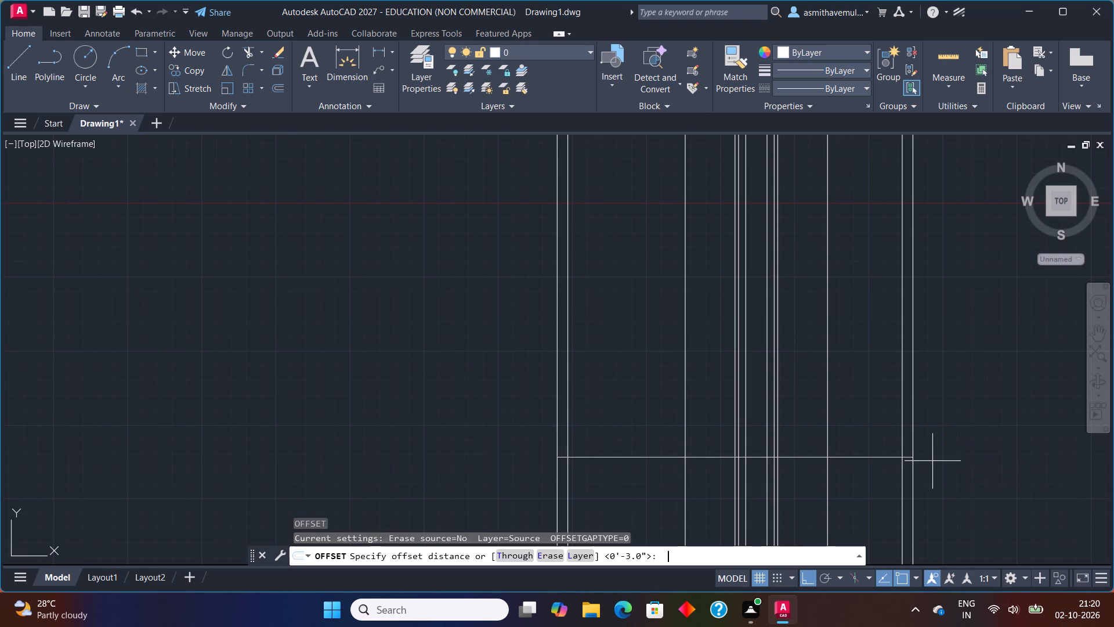
pyautogui.press('1')
pyautogui.write("0'")
pyautogui.press('Return')
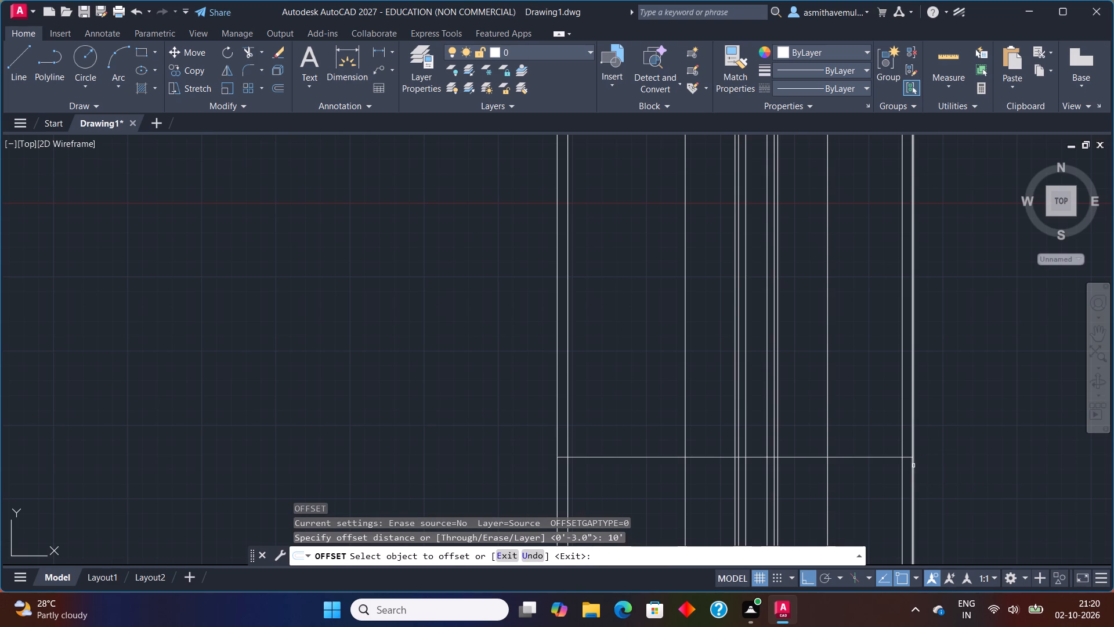
pyautogui.click(862, 457)
pyautogui.click(862, 414)
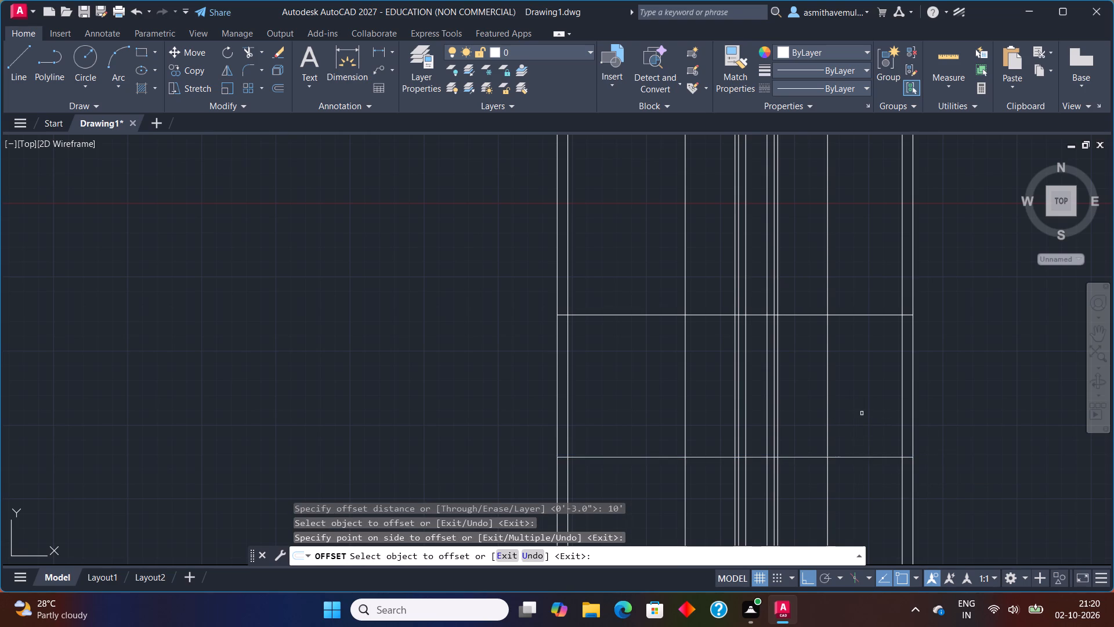
pyautogui.press('Escape')
# Trim all vertical construction lines to the section outline, removing their parts below the base line and above the top line.
pyautogui.write('TRIM')
pyautogui.press('Return')
pyautogui.moveTo(979, 491); pyautogui.dragTo(932, 511)
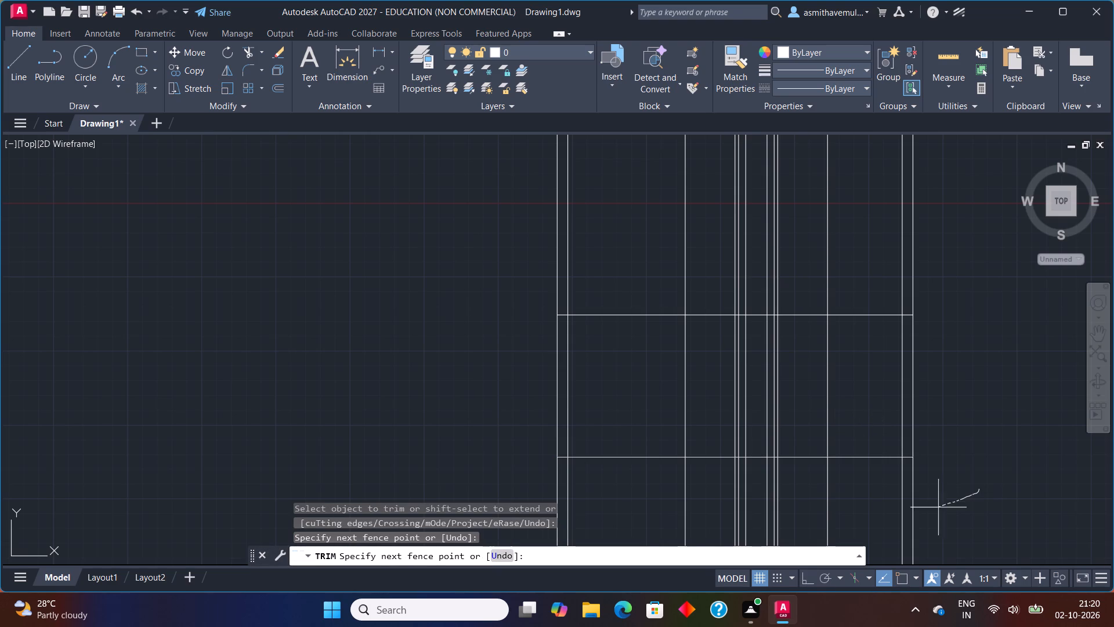
pyautogui.moveTo(932, 511); pyautogui.dragTo(517, 496)
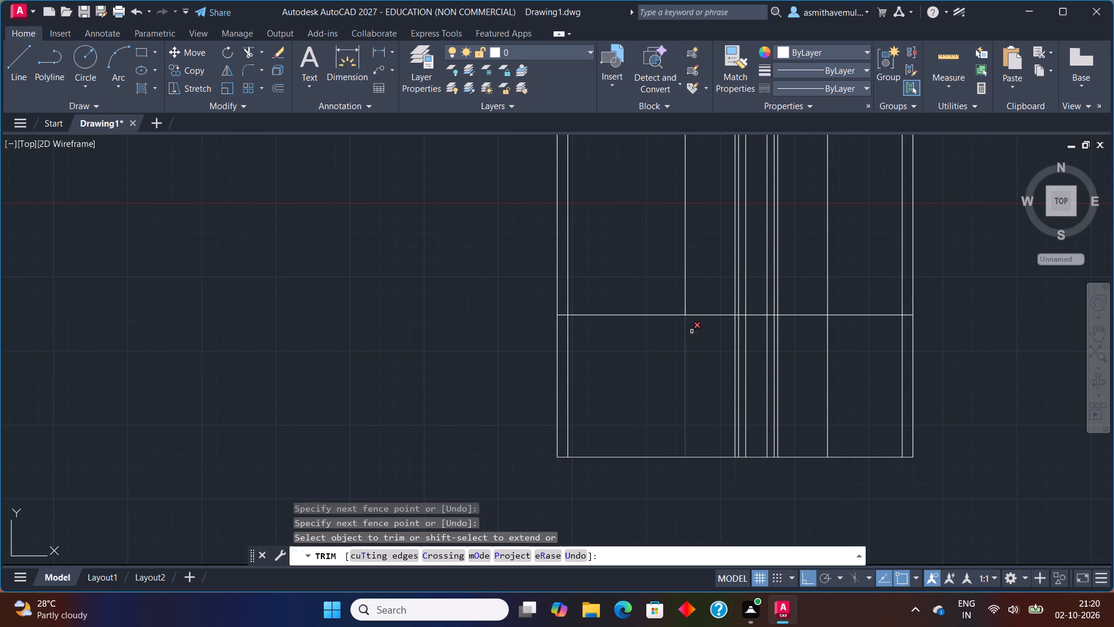
pyautogui.moveTo(695, 315); pyautogui.dragTo(711, 385, button='middle')
pyautogui.moveTo(923, 337); pyautogui.dragTo(554, 373)
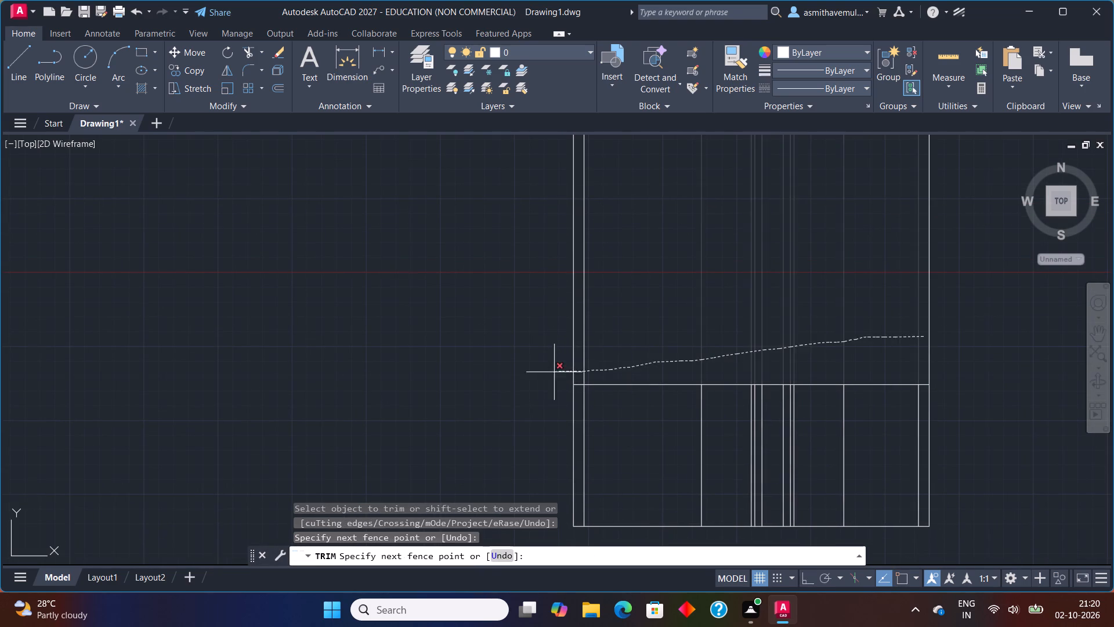
pyautogui.moveTo(554, 373); pyautogui.dragTo(540, 373)
pyautogui.moveTo(969, 287); pyautogui.dragTo(843, 320)
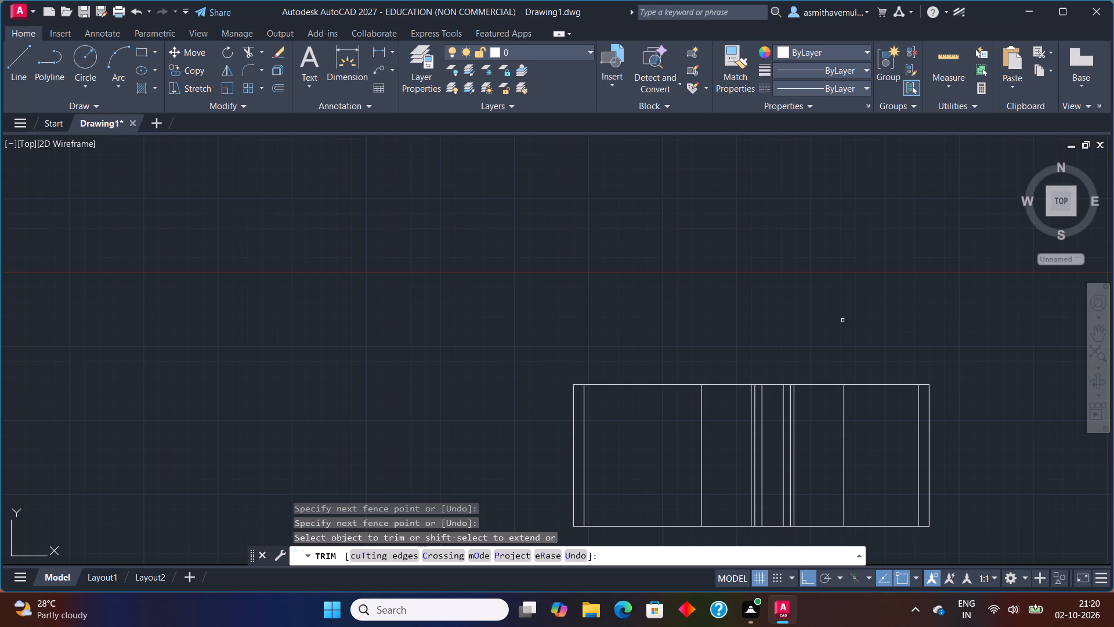
pyautogui.press('Escape')
# Examine the floor plan's walls and rooms around section line A-A' against the trimmed section outline.
pyautogui.scroll(-2, 842, 305)
pyautogui.moveTo(842, 305); pyautogui.dragTo(822, 406, button='middle')
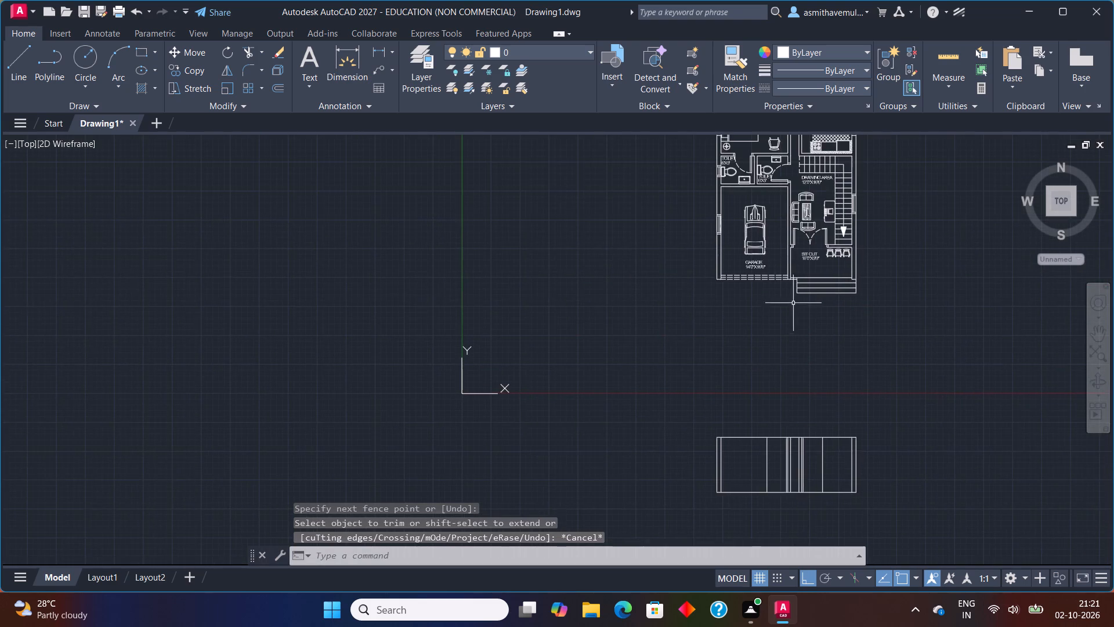
pyautogui.moveTo(793, 302); pyautogui.dragTo(779, 435, button='middle')
pyautogui.scroll(-1, 767, 309)
pyautogui.scroll(3, 767, 307)
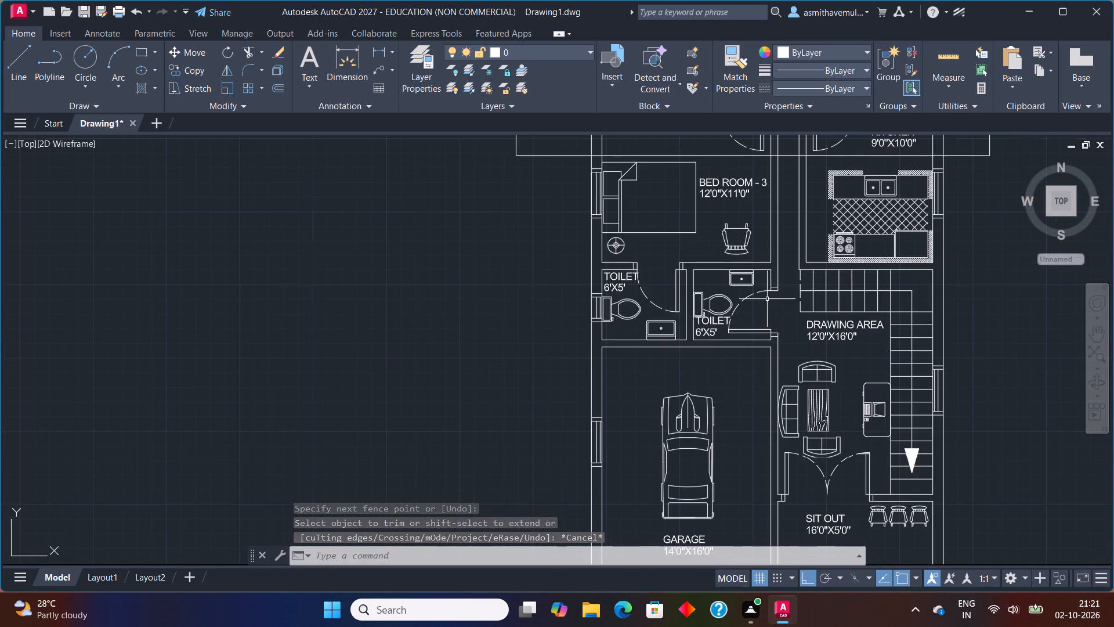
pyautogui.scroll(2, 767, 297)
pyautogui.scroll(-4, 767, 298)
pyautogui.scroll(1, 767, 298)
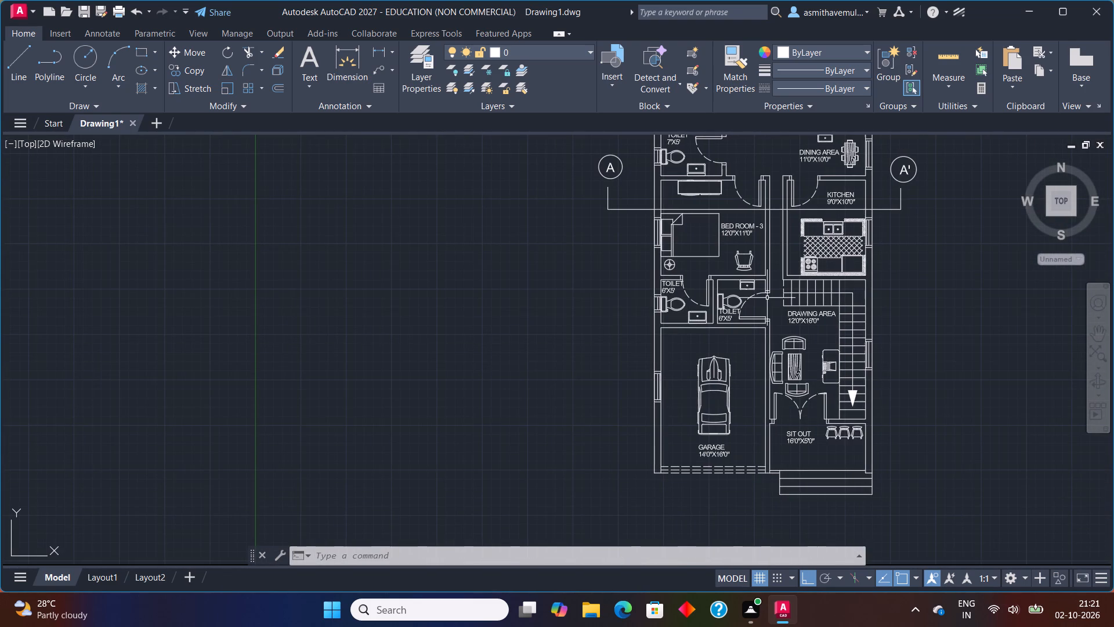
pyautogui.scroll(2, 767, 297)
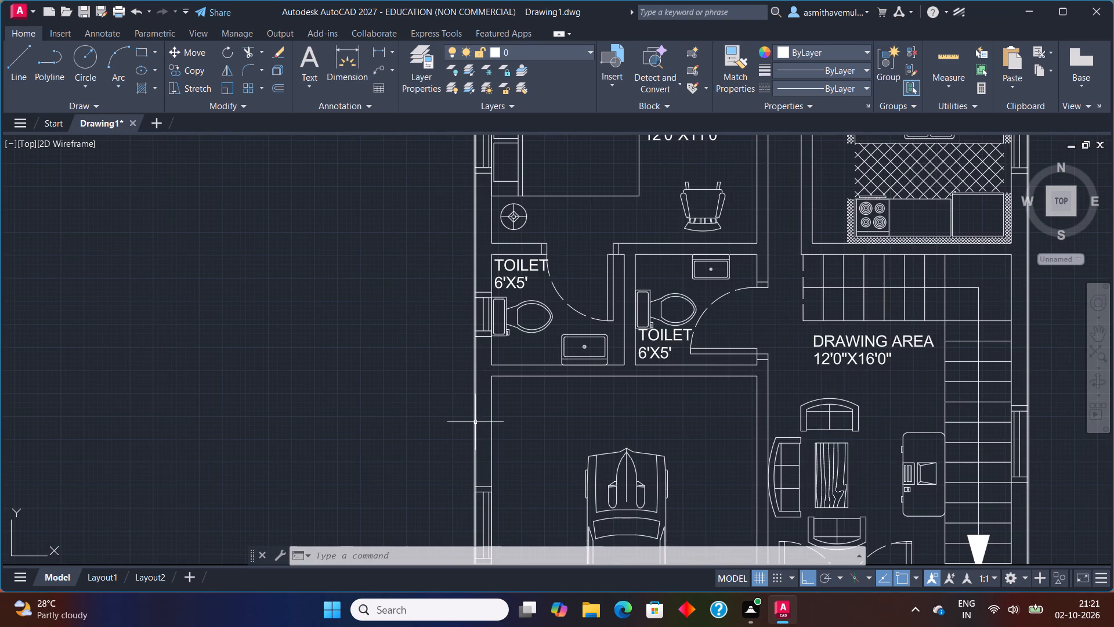
pyautogui.click(476, 422)
pyautogui.scroll(-2, 549, 370)
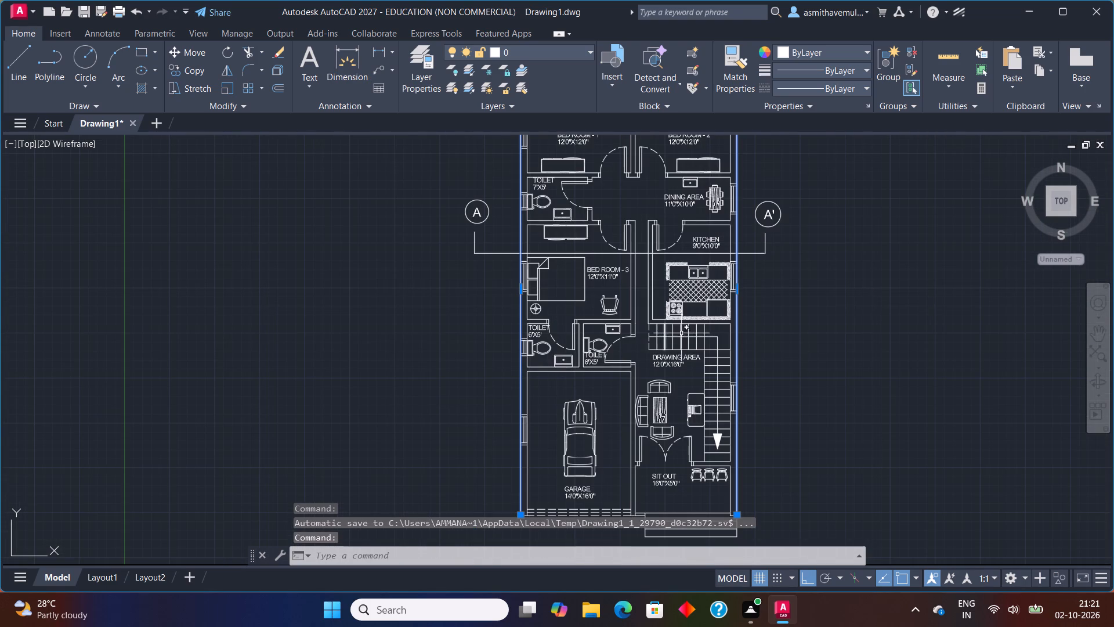
pyautogui.press('Escape')
pyautogui.scroll(1, 688, 332)
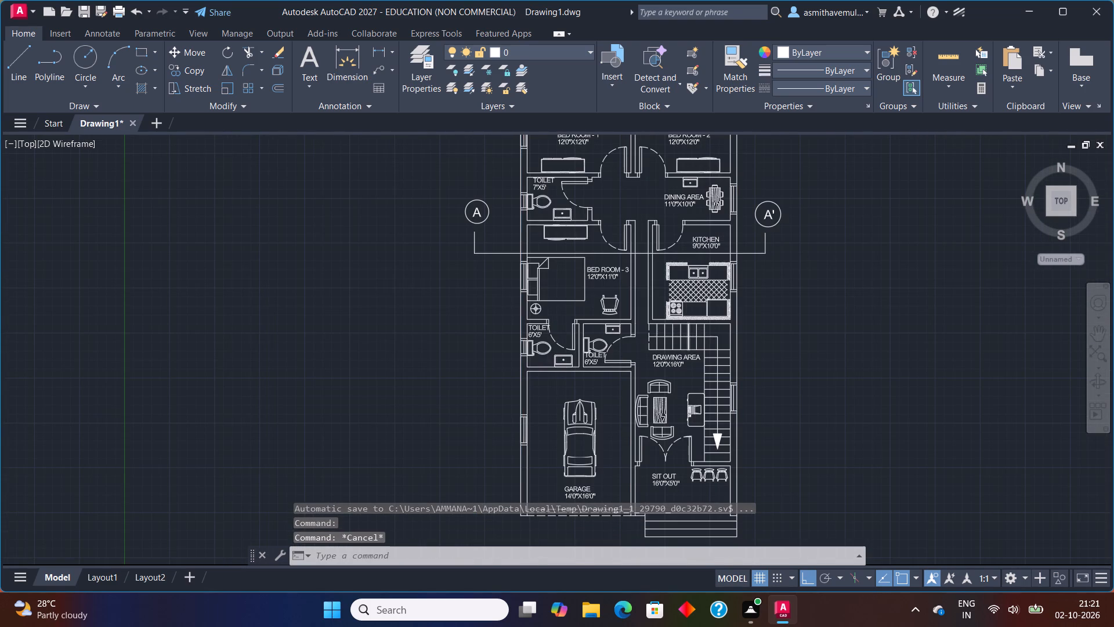
pyautogui.scroll(-1, 730, 338)
pyautogui.moveTo(782, 390); pyautogui.dragTo(772, 336, button='middle')
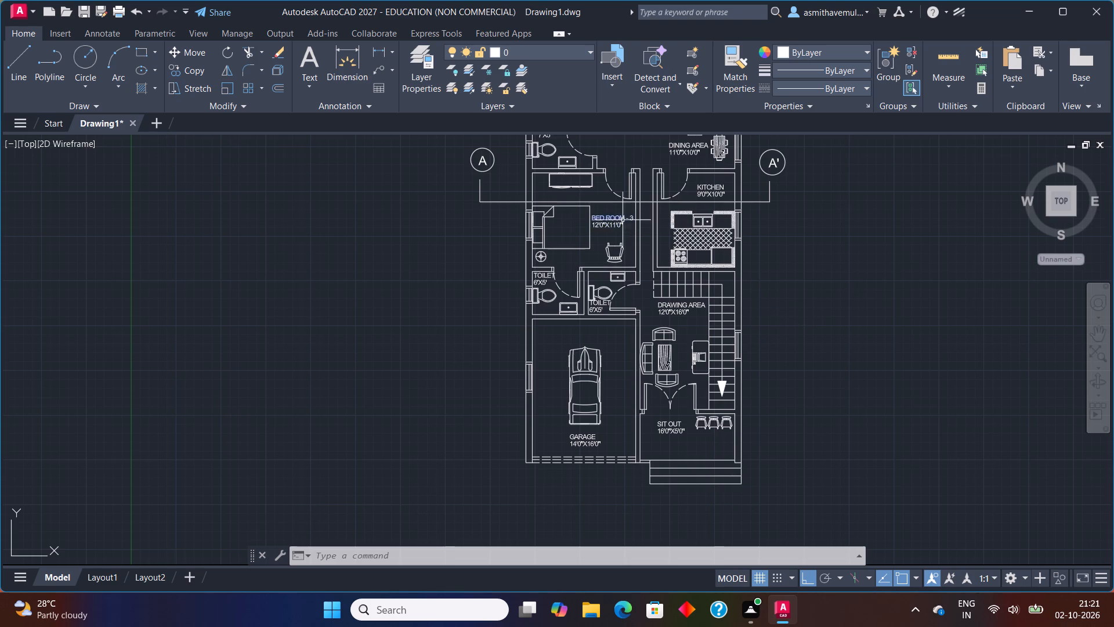
# Delete the wardrobe along the upper wall of BED ROOM - 3.
pyautogui.moveTo(623, 220); pyautogui.dragTo(507, 372, button='middle')
pyautogui.scroll(1, 478, 354)
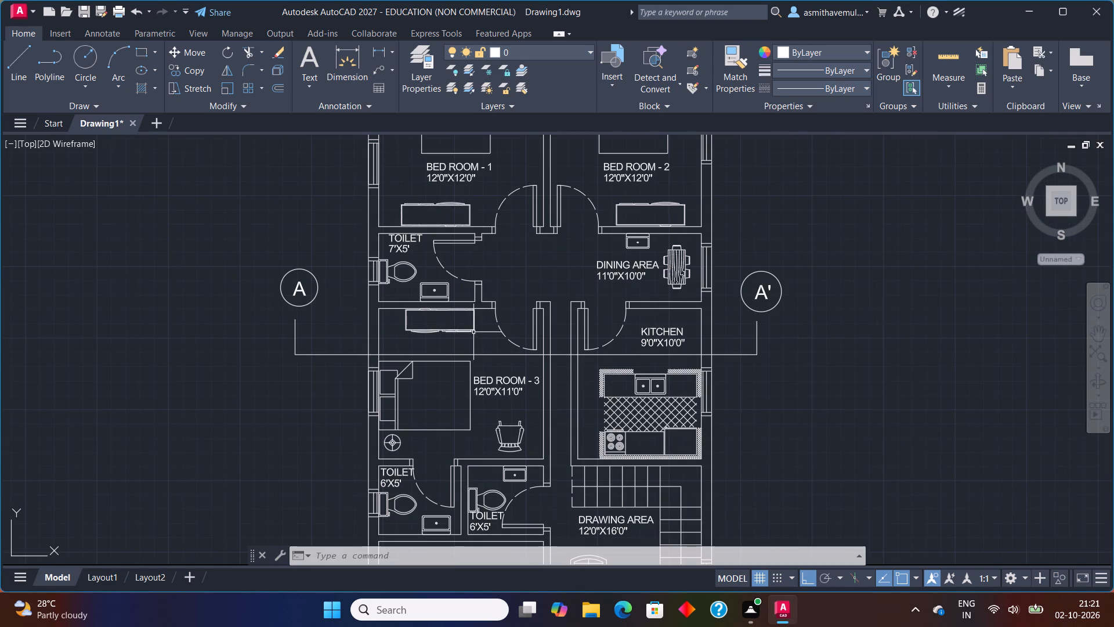
pyautogui.click(473, 331)
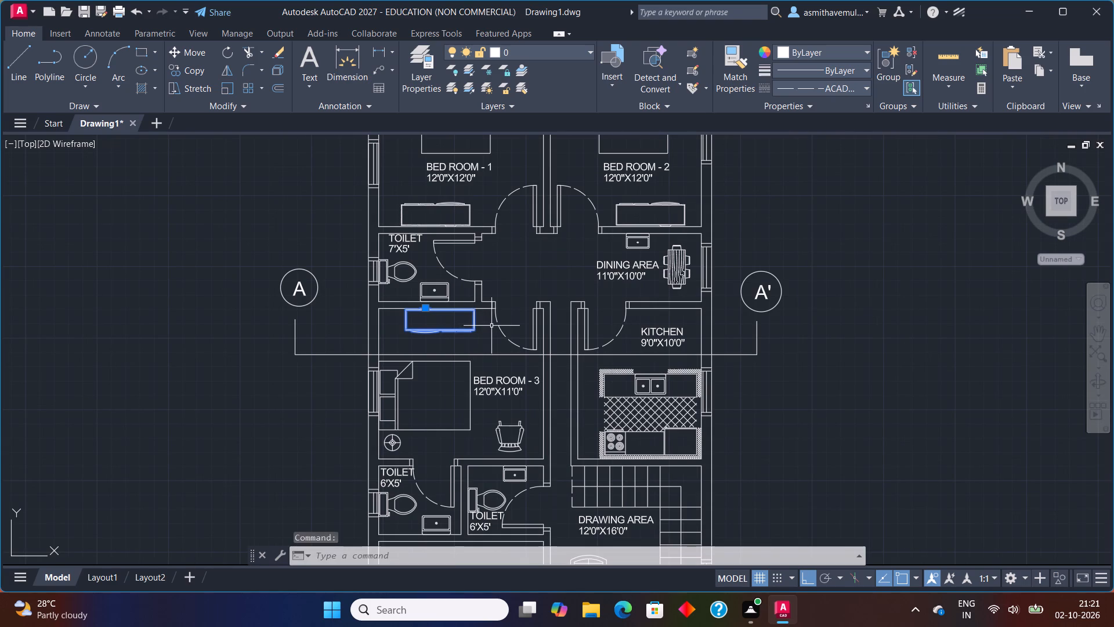
pyautogui.press('Delete')
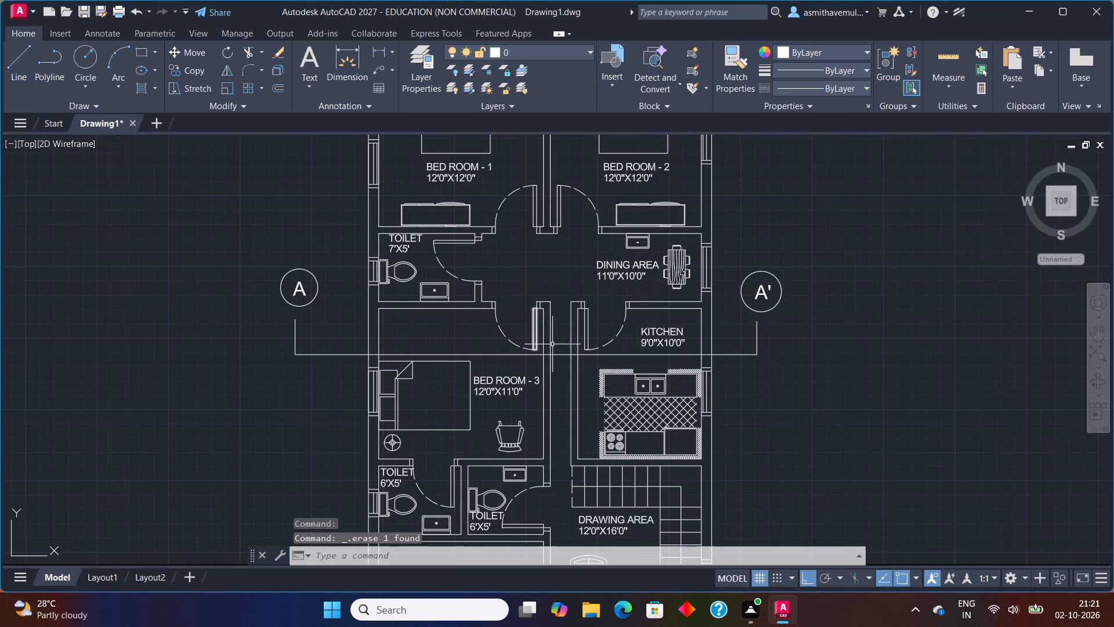
# Move the whole section outline with all its vertical lines from below the floor plan to the empty space beside marker A'.
pyautogui.moveTo(639, 358); pyautogui.dragTo(566, 337, button='middle')
pyautogui.scroll(1, 584, 340)
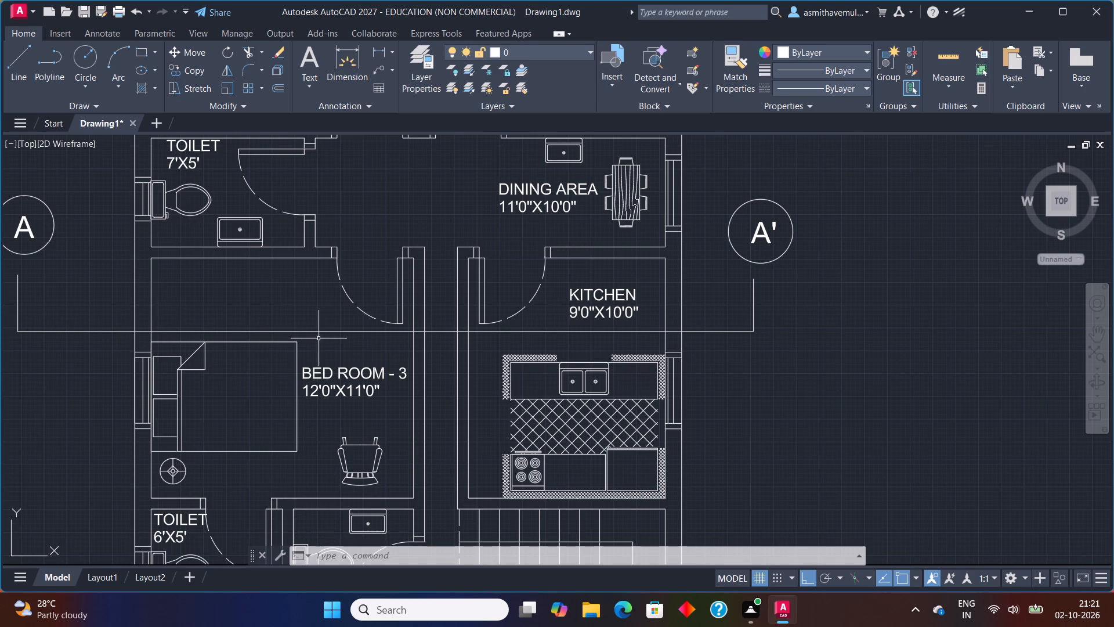
pyautogui.scroll(-2, 561, 327)
pyautogui.moveTo(591, 444); pyautogui.dragTo(596, 302, button='middle')
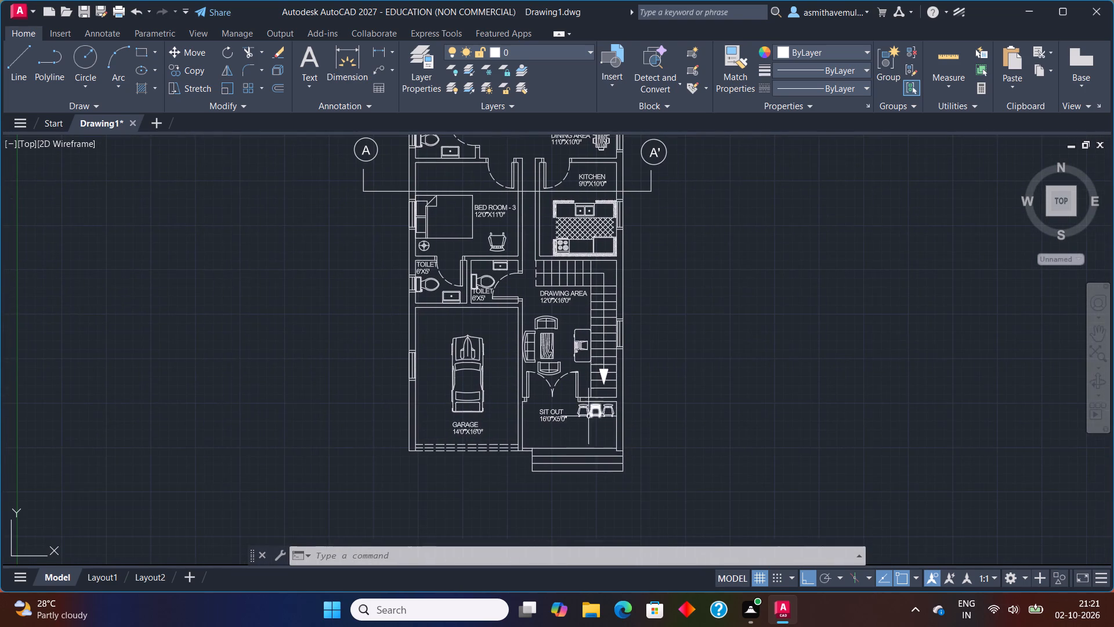
pyautogui.moveTo(587, 419); pyautogui.dragTo(606, 143, button='middle')
pyautogui.scroll(1, 570, 410)
pyautogui.moveTo(544, 459); pyautogui.dragTo(542, 453, button='middle')
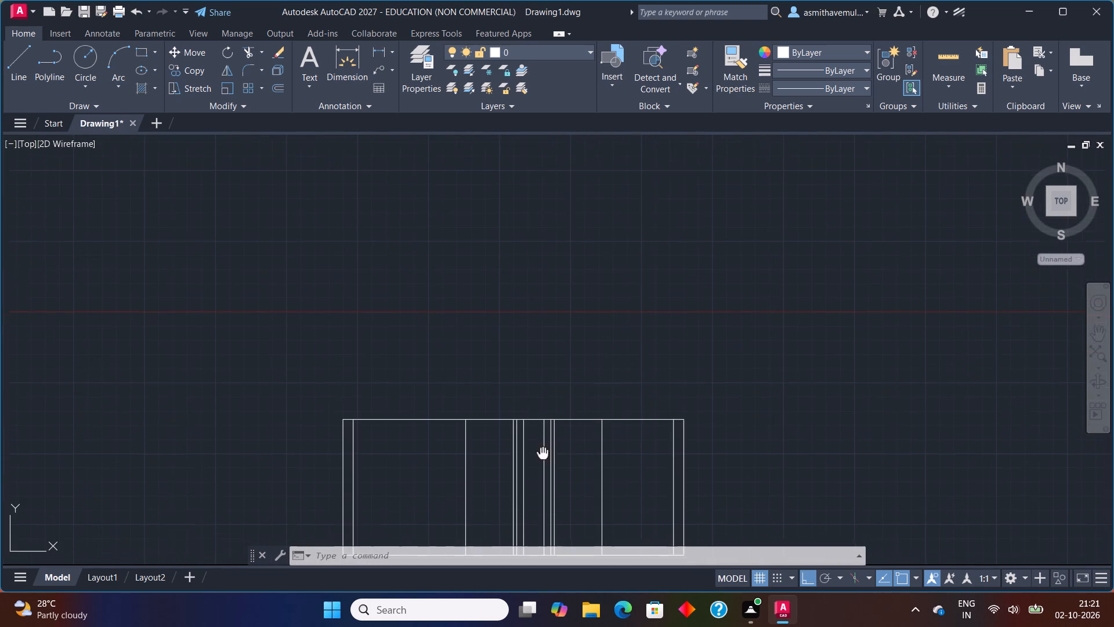
pyautogui.moveTo(542, 453); pyautogui.dragTo(541, 178, button='middle')
pyautogui.scroll(1, 518, 240)
pyautogui.scroll(-1, 525, 226)
pyautogui.moveTo(526, 225); pyautogui.dragTo(493, 415, button='middle')
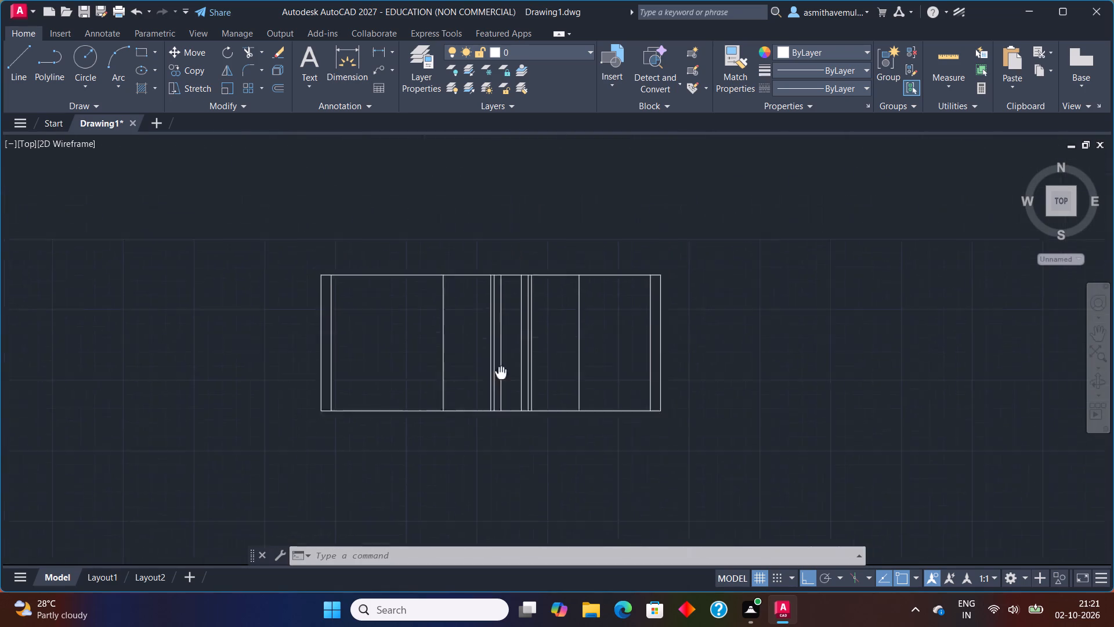
pyautogui.moveTo(493, 415); pyautogui.dragTo(484, 455, button='middle')
pyautogui.scroll(-2, 494, 403)
pyautogui.moveTo(629, 400); pyautogui.dragTo(402, 401)
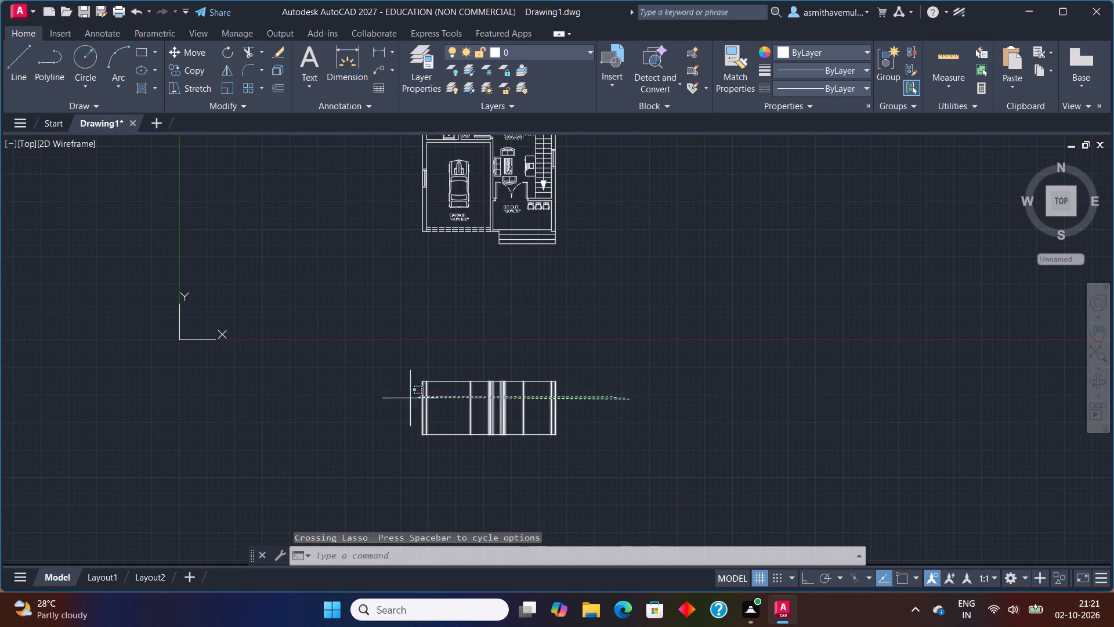
pyautogui.moveTo(402, 401); pyautogui.dragTo(372, 402)
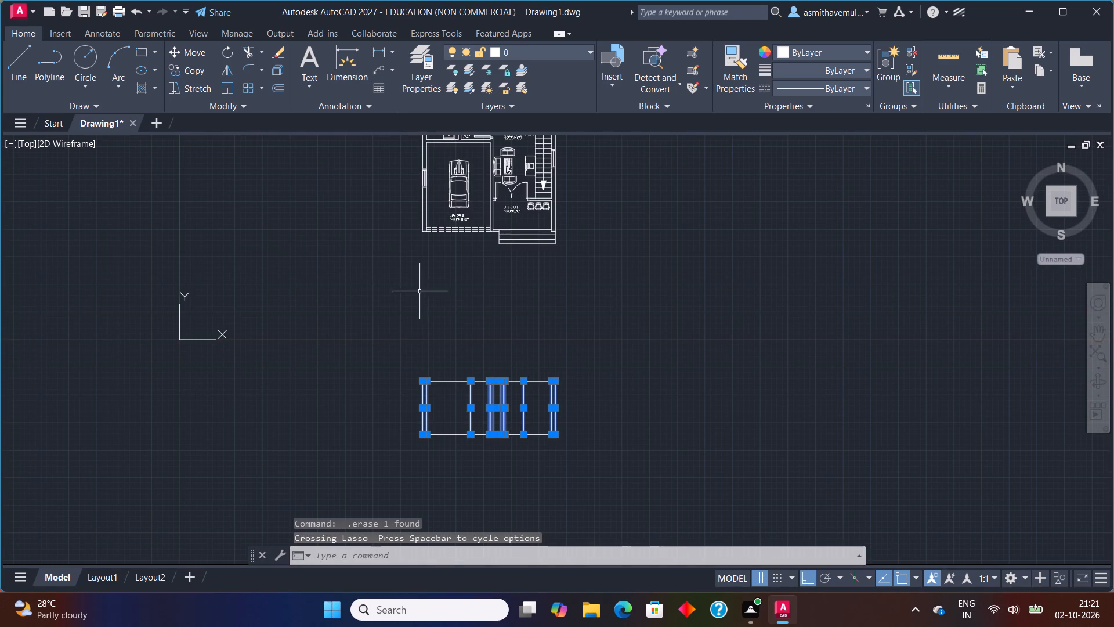
pyautogui.moveTo(437, 334); pyautogui.dragTo(493, 461)
pyautogui.moveTo(577, 348); pyautogui.dragTo(576, 345)
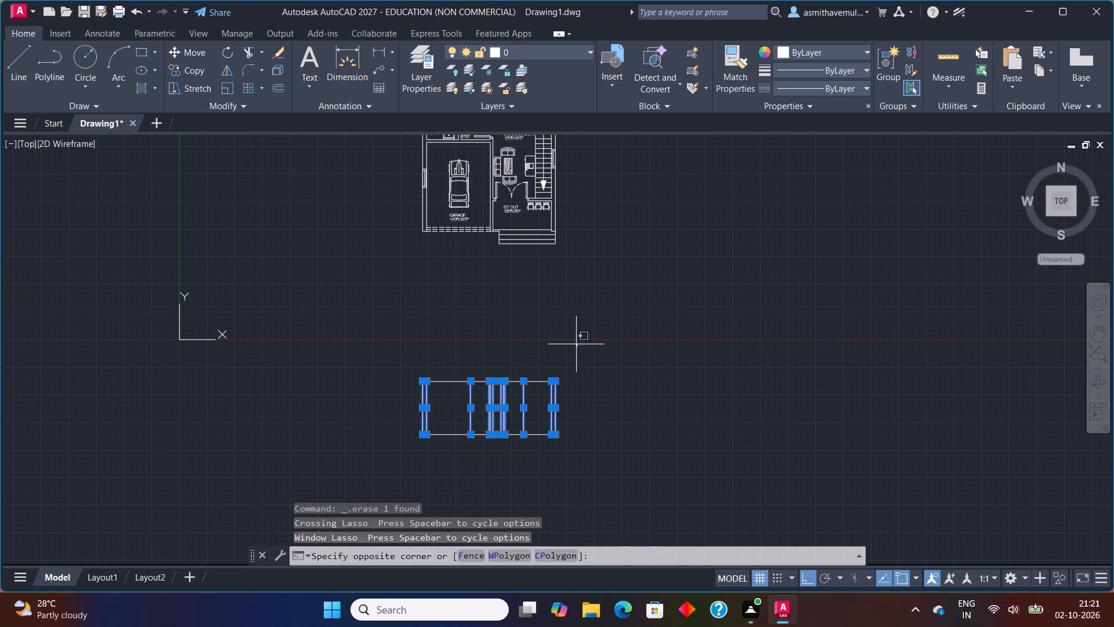
pyautogui.moveTo(576, 345); pyautogui.dragTo(509, 466)
pyautogui.press('m')
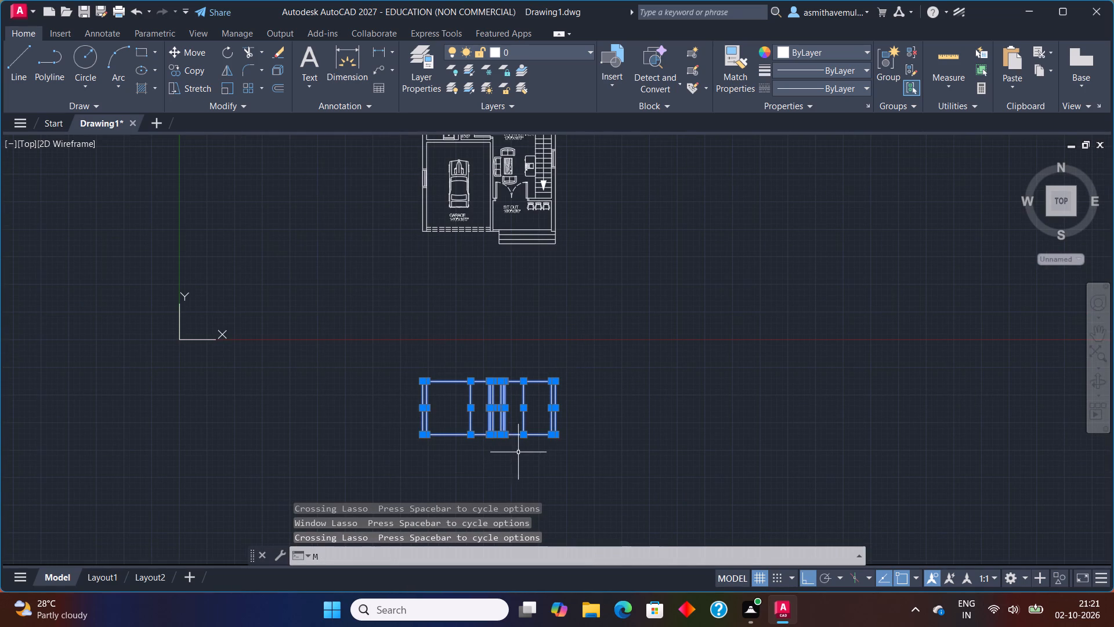
pyautogui.press('Return')
pyautogui.click(530, 381)
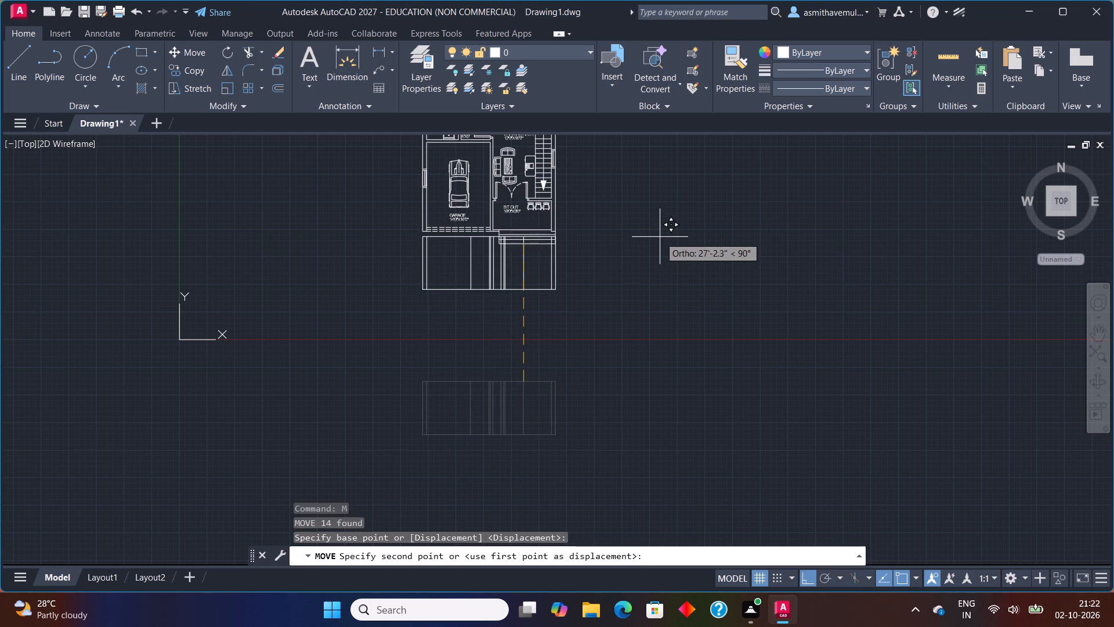
pyautogui.moveTo(660, 237); pyautogui.dragTo(554, 407, button='middle')
pyautogui.press('F8')
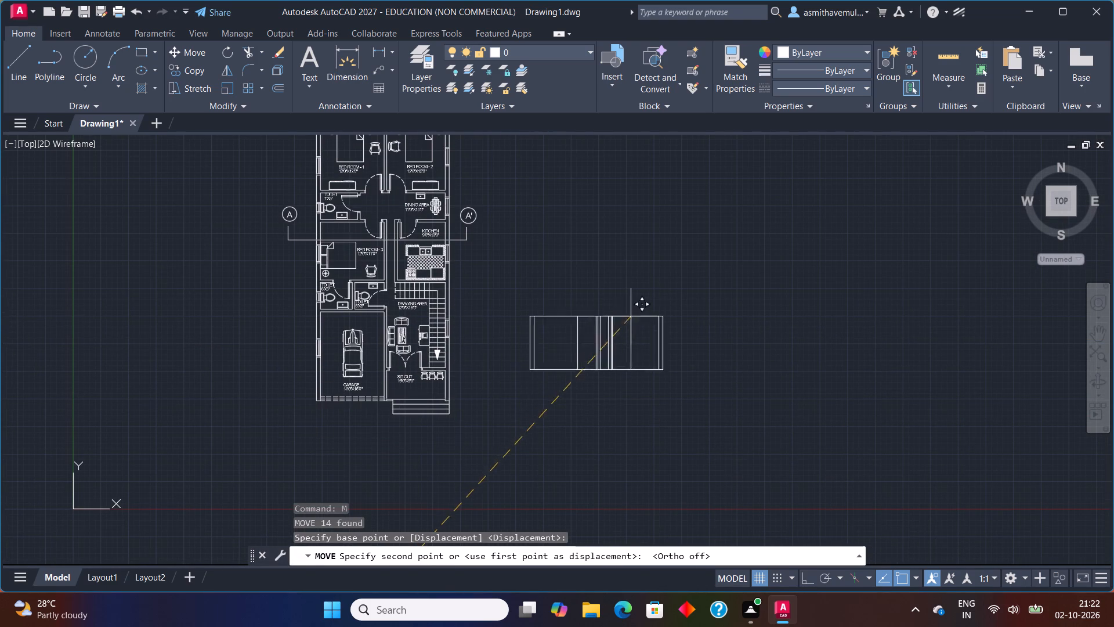
pyautogui.moveTo(611, 207); pyautogui.dragTo(580, 359, button='middle')
pyautogui.scroll(2, 567, 335)
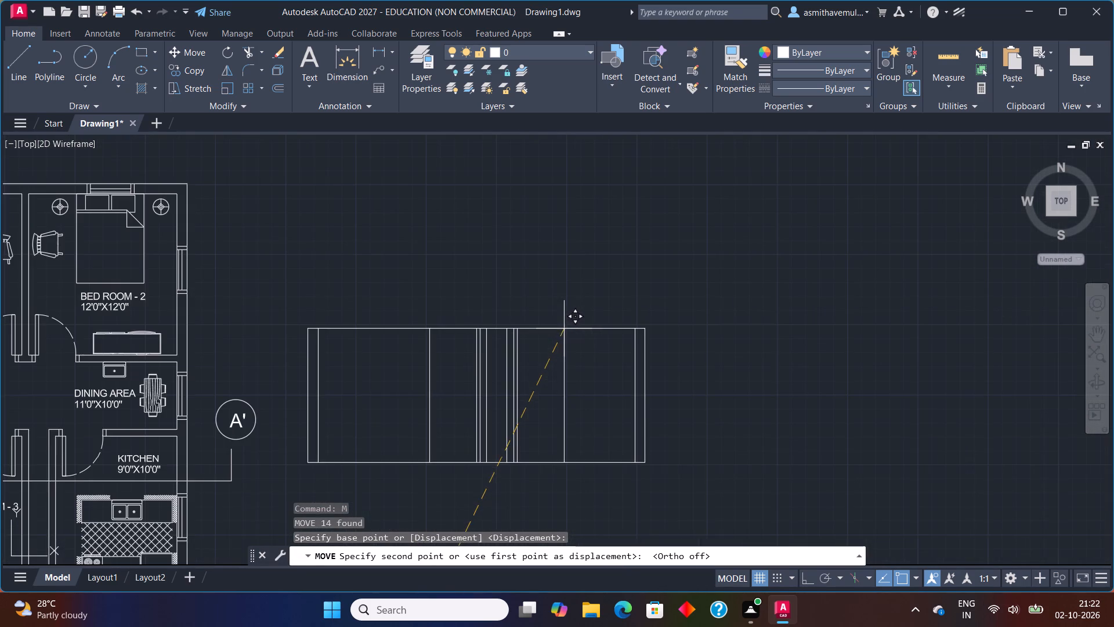
pyautogui.moveTo(563, 327); pyautogui.dragTo(685, 252, button='middle')
pyautogui.moveTo(664, 256); pyautogui.dragTo(711, 237, button='middle')
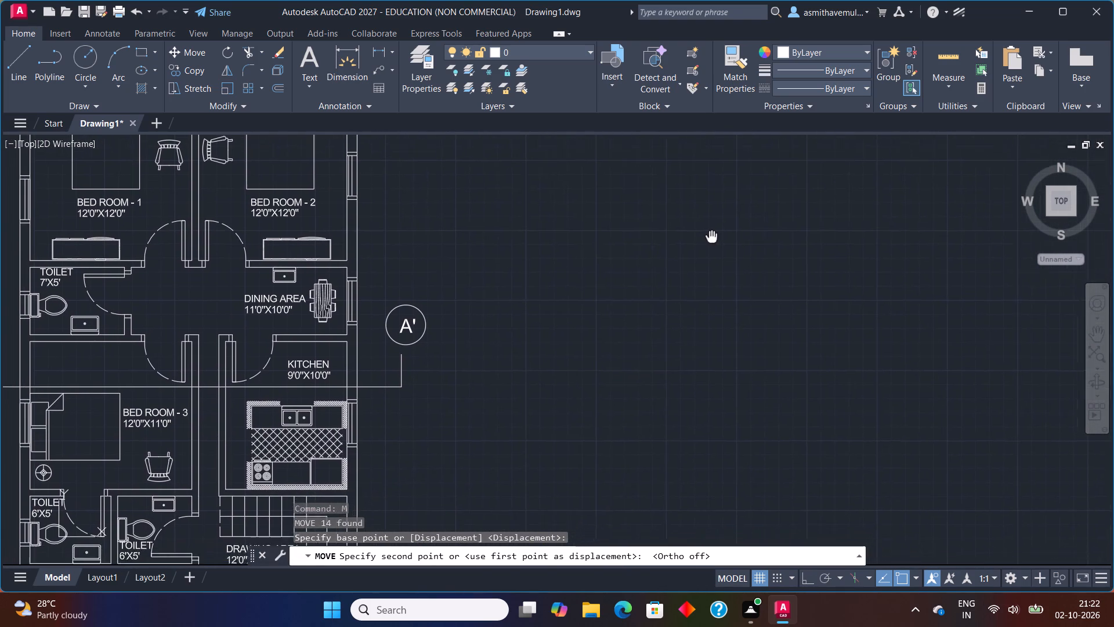
pyautogui.moveTo(711, 237); pyautogui.dragTo(807, 272, button='middle')
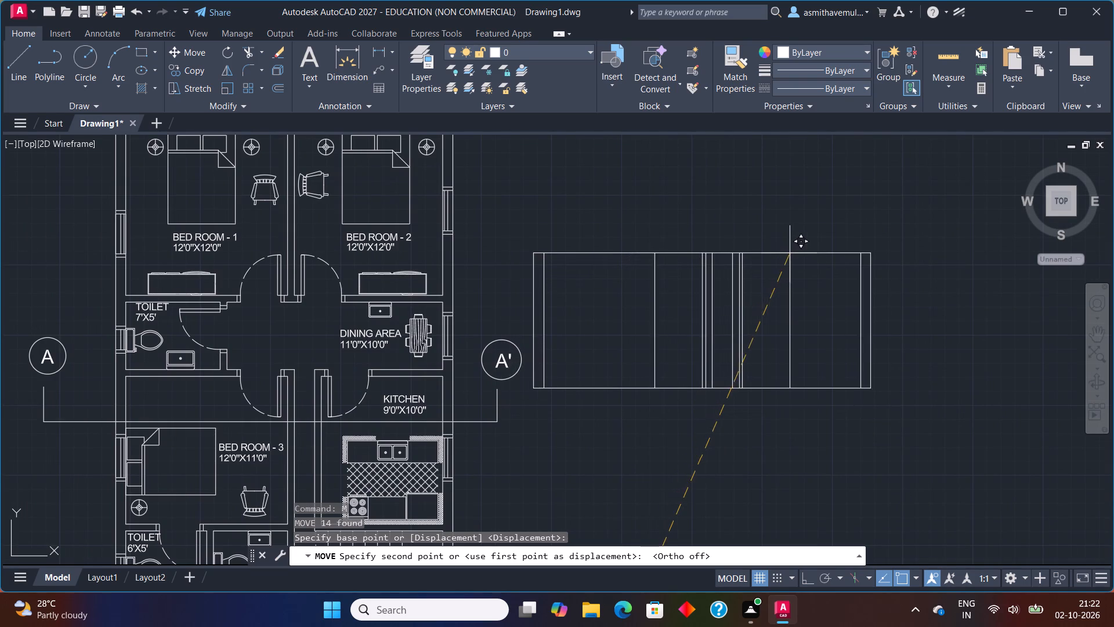
pyautogui.click(795, 249)
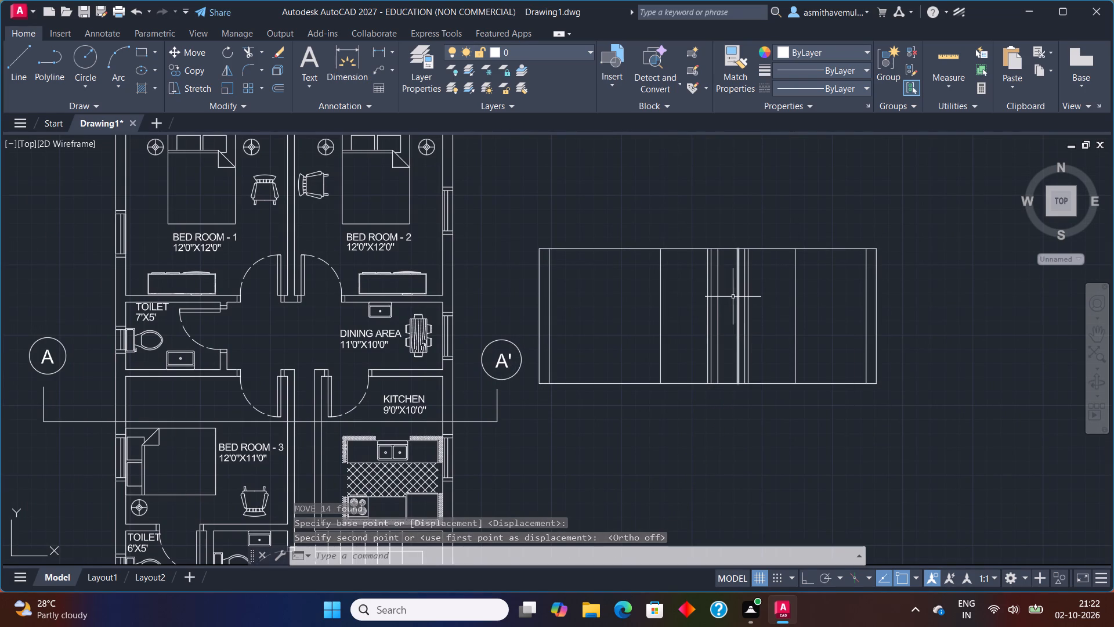
# Offset the section's base line 7' upward to make the door head line.
pyautogui.scroll(1, 733, 297)
pyautogui.scroll(-1, 733, 297)
pyautogui.moveTo(731, 297); pyautogui.dragTo(746, 293, button='middle')
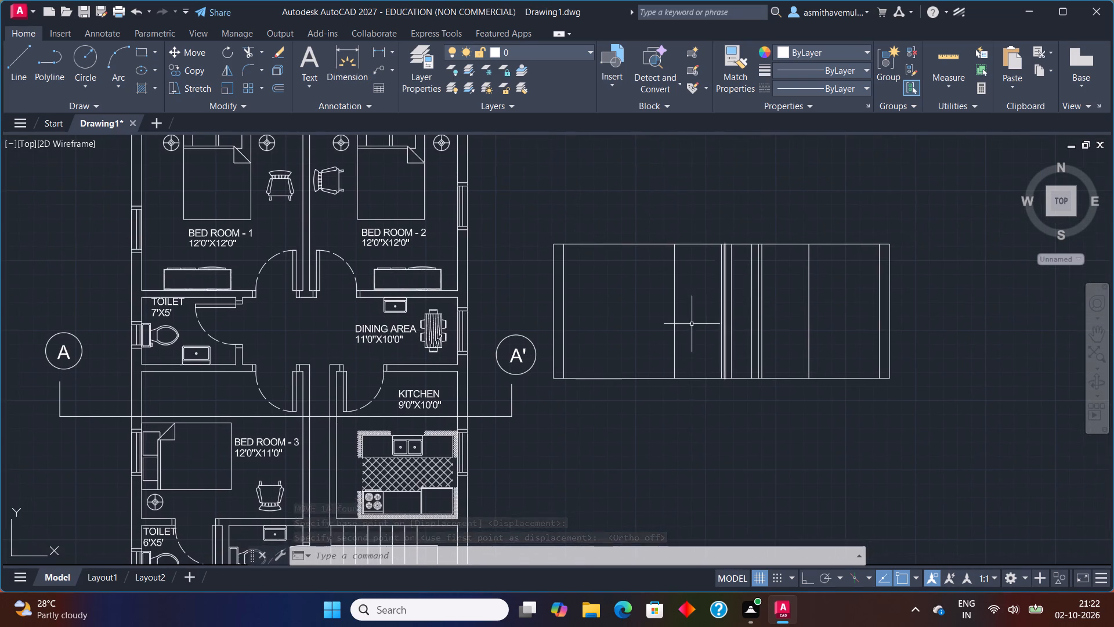
pyautogui.scroll(1, 685, 320)
pyautogui.moveTo(685, 319); pyautogui.dragTo(748, 316, button='middle')
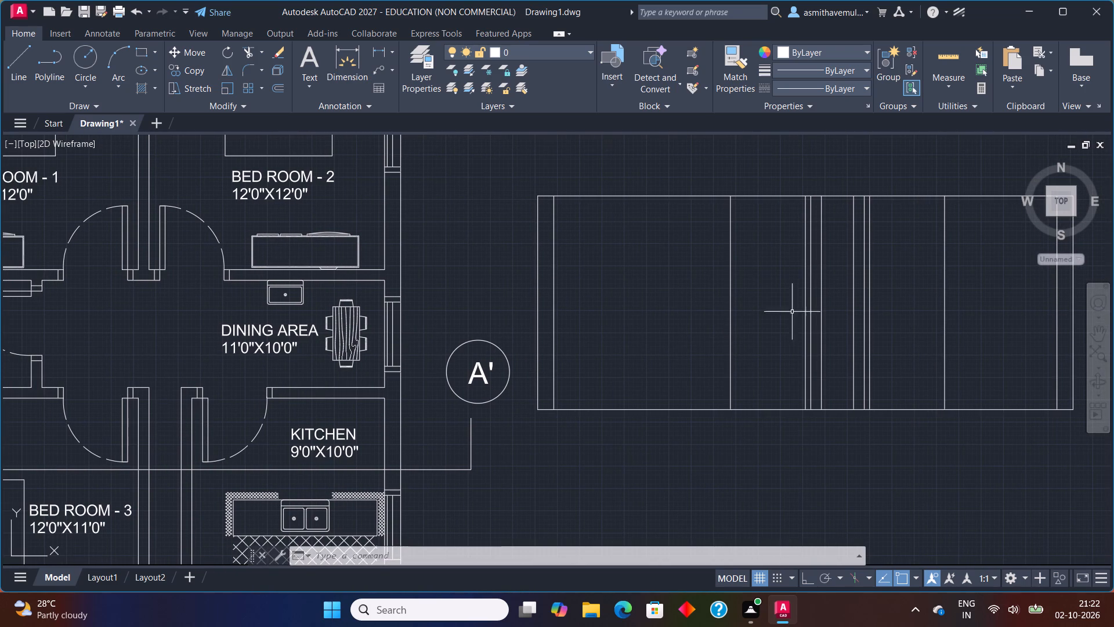
pyautogui.scroll(1, 802, 305)
pyautogui.moveTo(802, 305); pyautogui.dragTo(794, 354, button='middle')
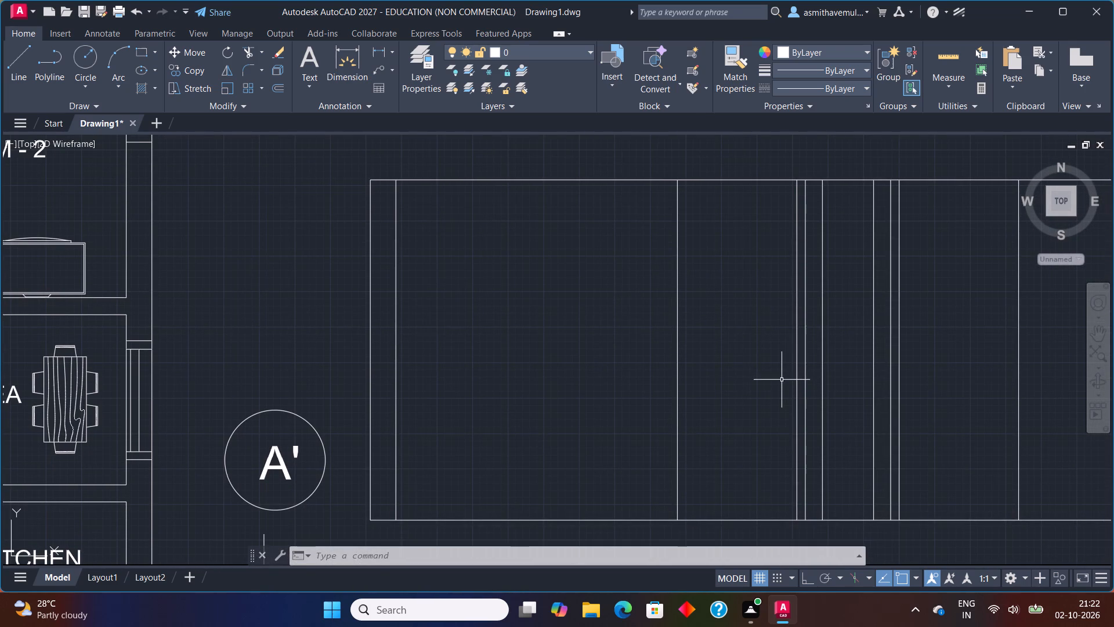
pyautogui.press('o')
pyautogui.press('Return')
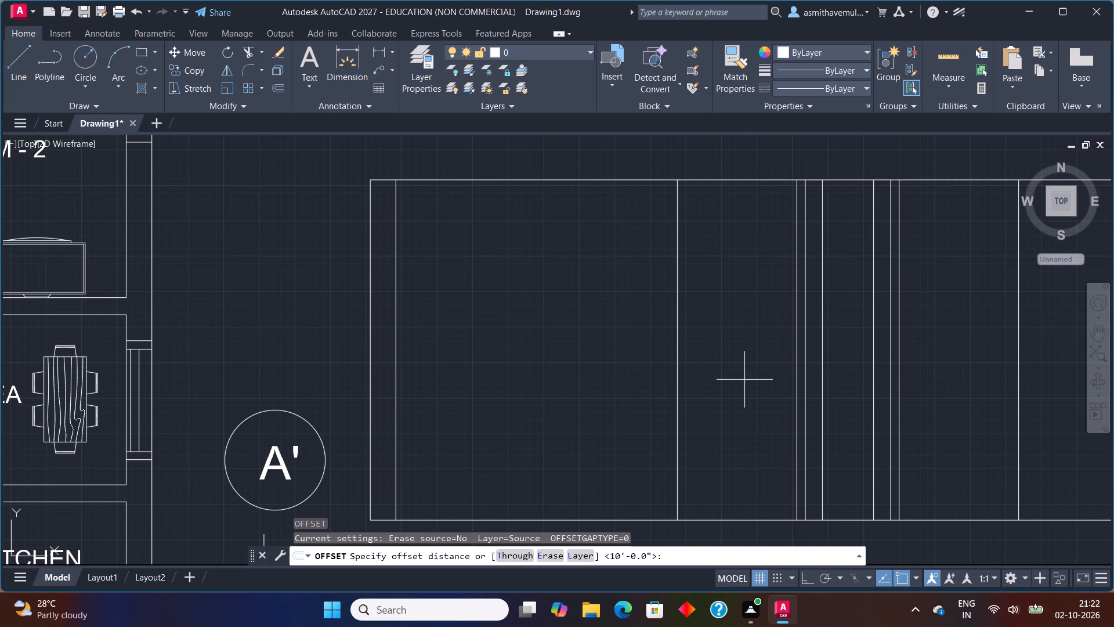
pyautogui.write("7'")
pyautogui.press('Return')
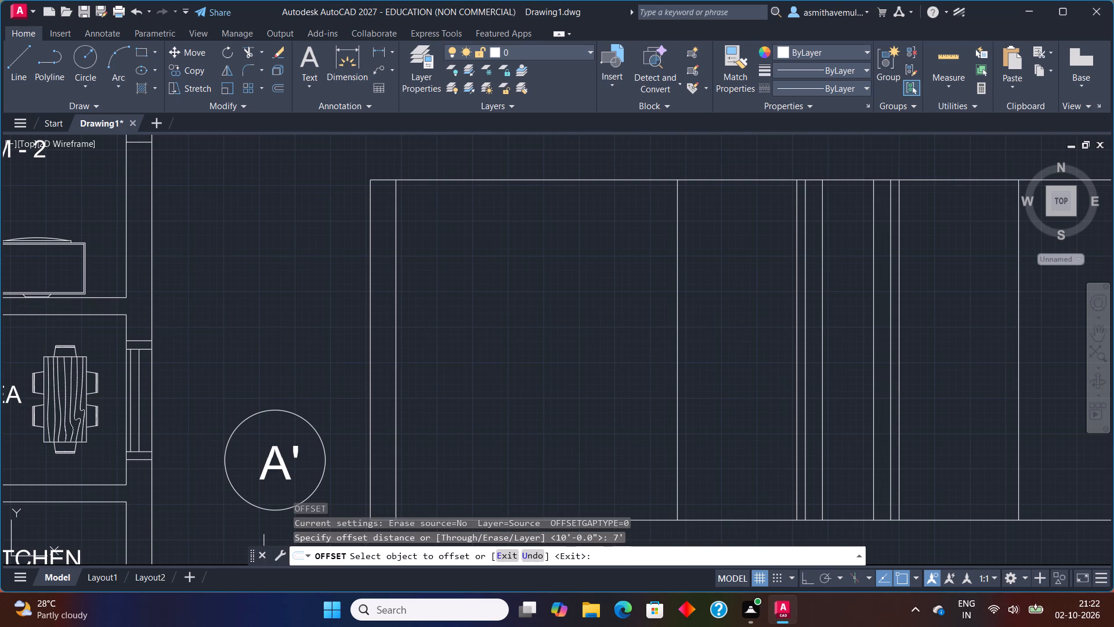
pyautogui.click(747, 519)
pyautogui.click(748, 520)
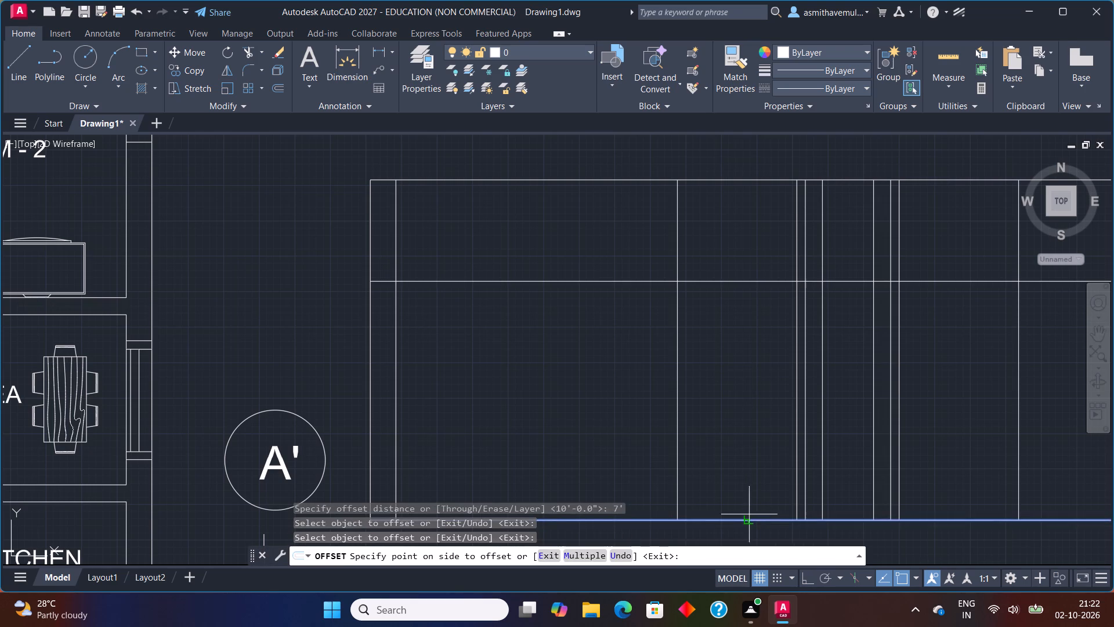
pyautogui.click(757, 392)
pyautogui.press('Escape')
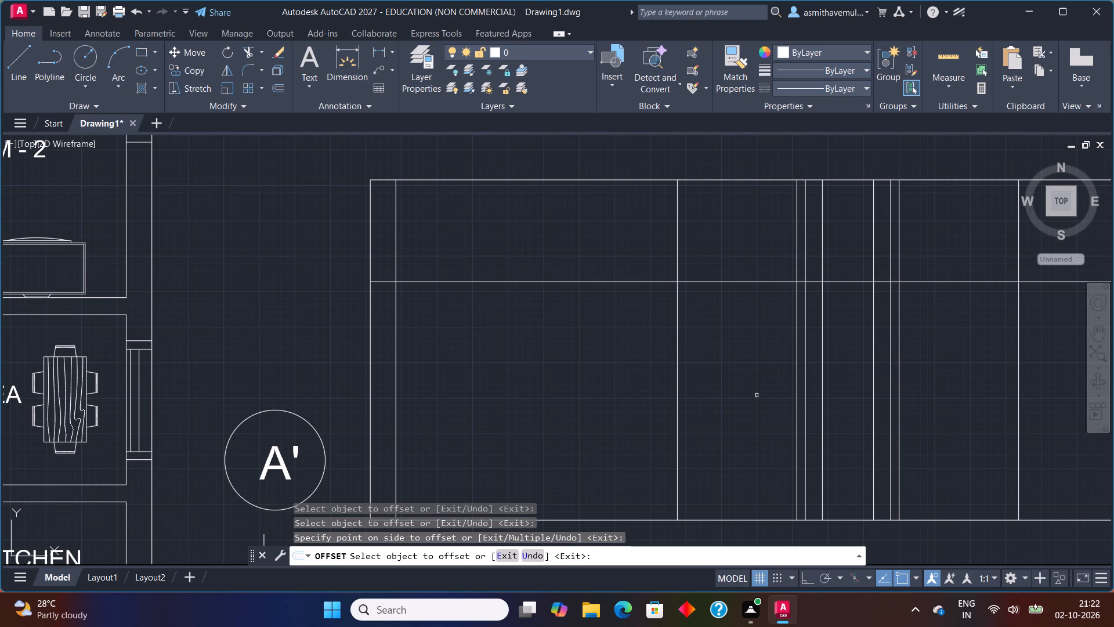
# Trim the BED ROOM - 3 door's jamb lines above the 7' line, and the 7' line from that door to the outer wall's face.
pyautogui.write('TR')
pyautogui.press('m')
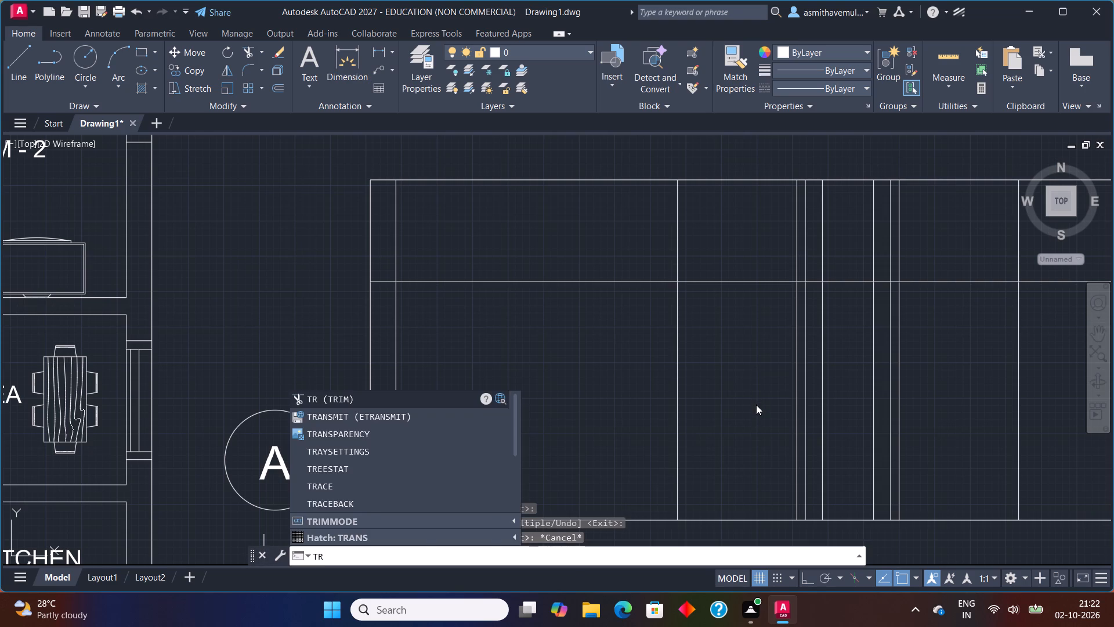
pyautogui.press('BackSpace')
pyautogui.write('IM')
pyautogui.press('Return')
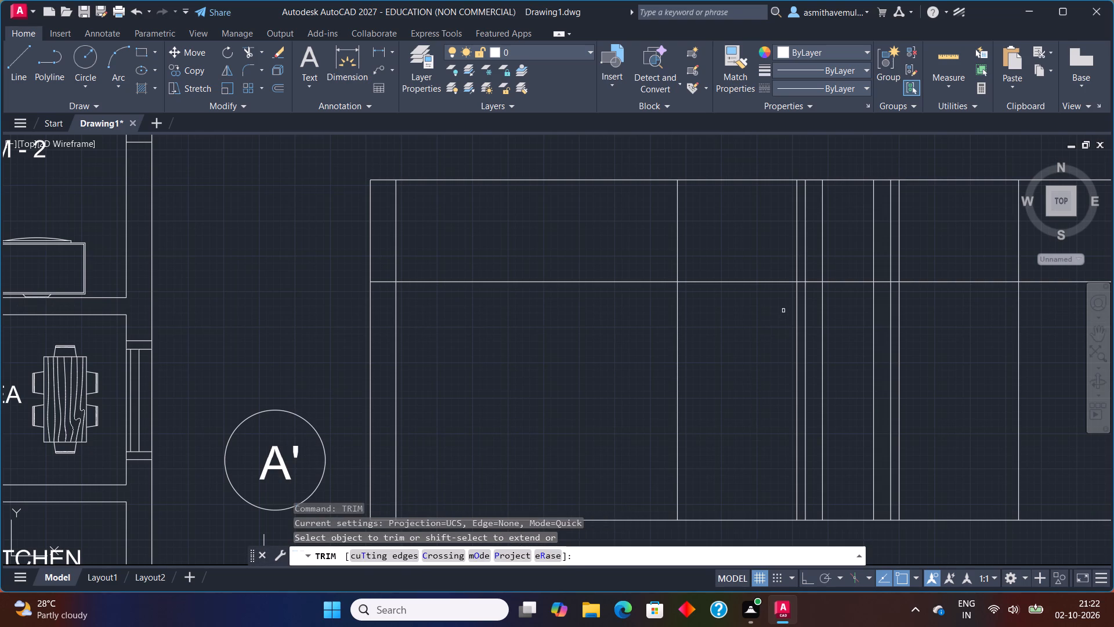
pyautogui.click(799, 253)
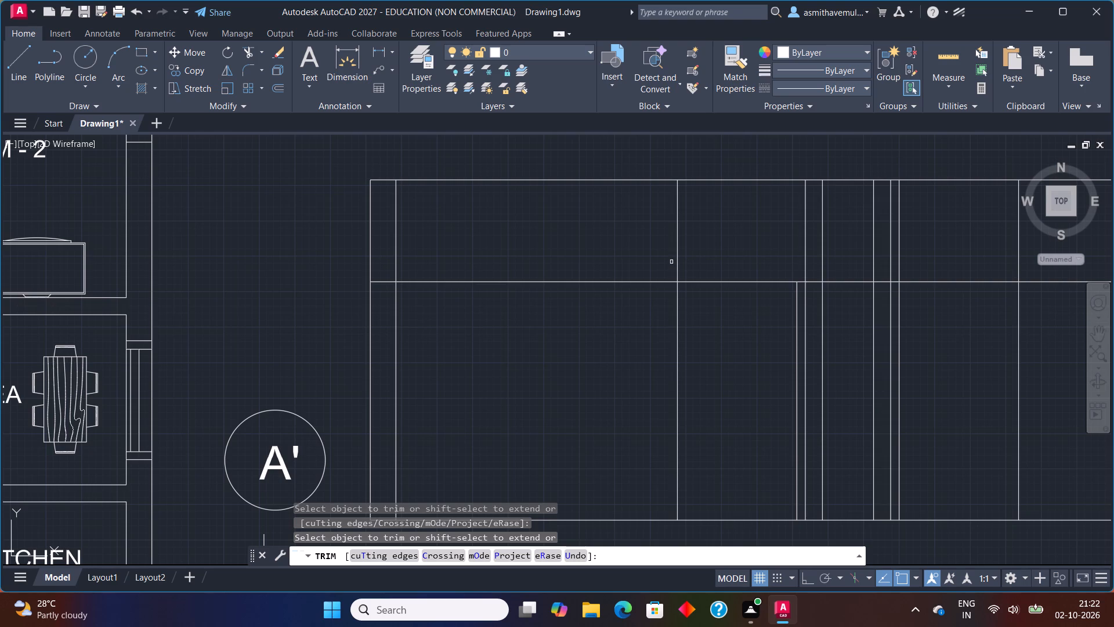
pyautogui.moveTo(691, 251); pyautogui.dragTo(680, 258)
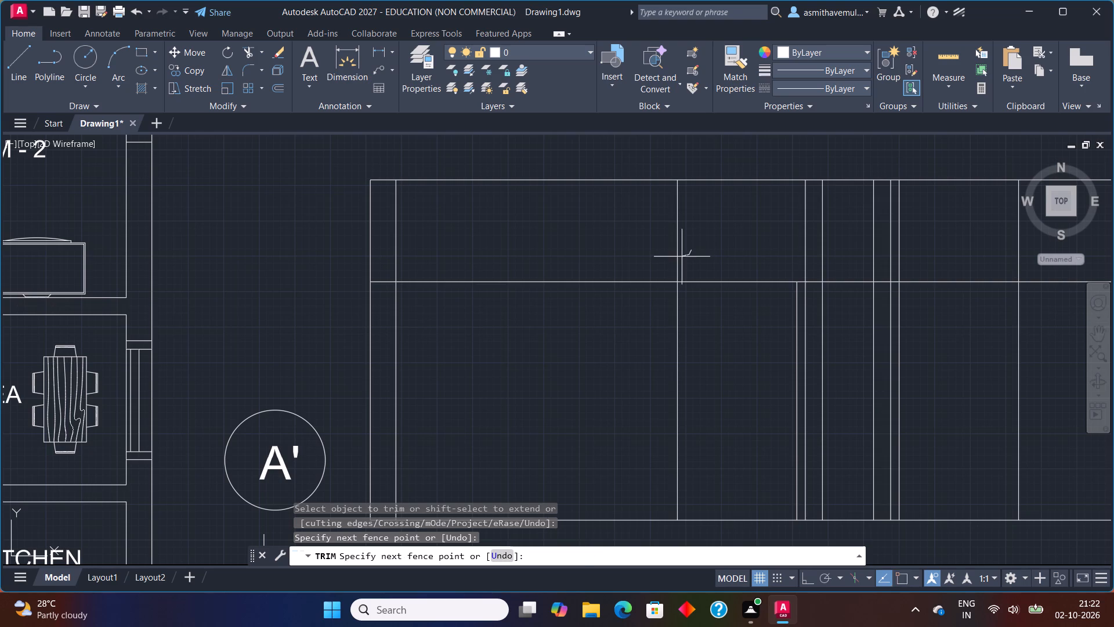
pyautogui.moveTo(680, 258); pyautogui.dragTo(678, 258)
pyautogui.moveTo(678, 258); pyautogui.dragTo(599, 315)
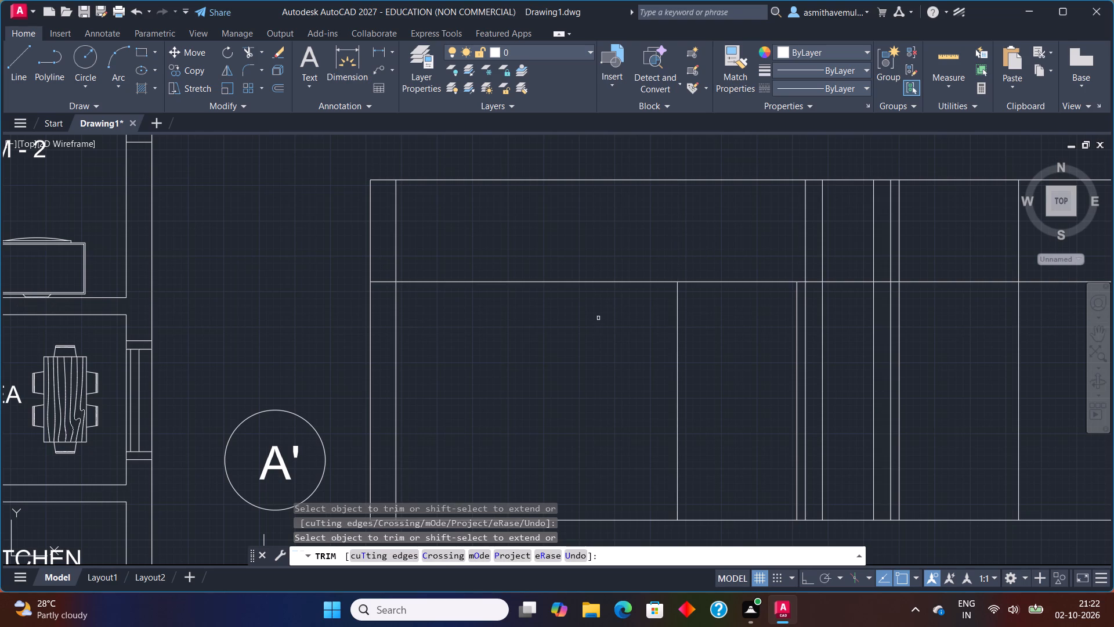
pyautogui.moveTo(601, 228); pyautogui.dragTo(597, 339)
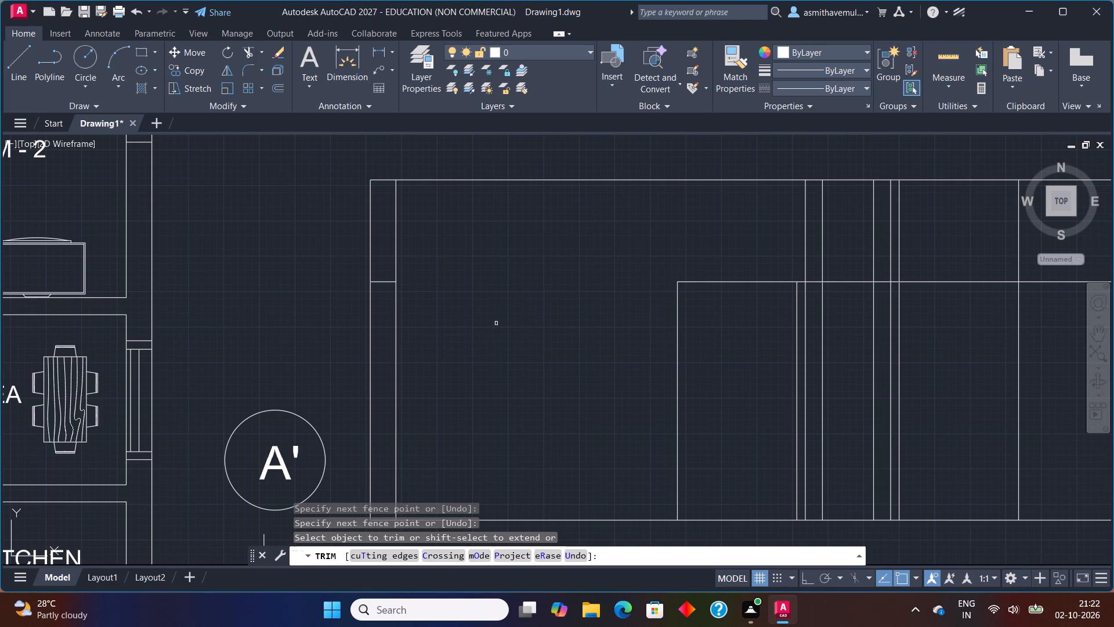
pyautogui.click(387, 283)
# Trim the 7' line between the two door openings, removing it across both middle walls and the passage.
pyautogui.scroll(2, 811, 258)
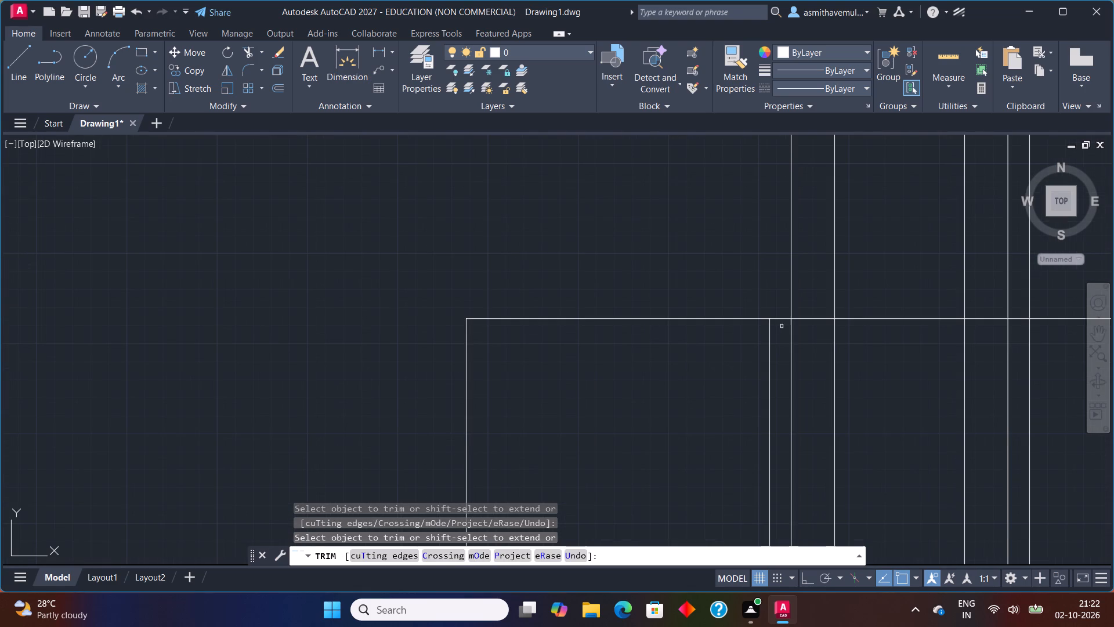
pyautogui.click(779, 320)
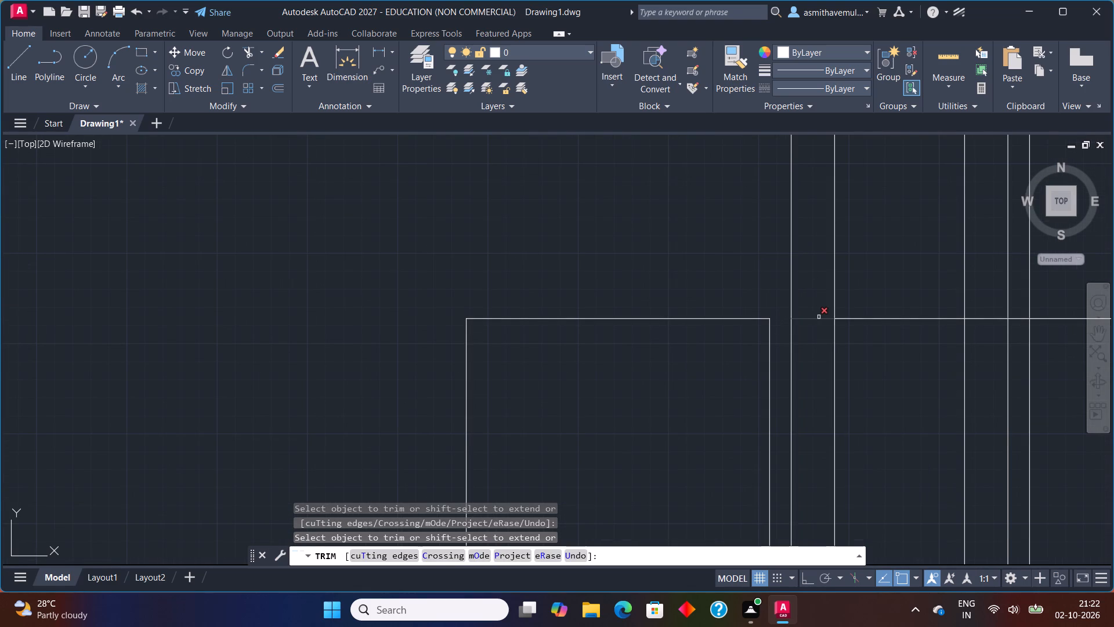
pyautogui.click(819, 318)
pyautogui.click(906, 320)
pyautogui.click(978, 317)
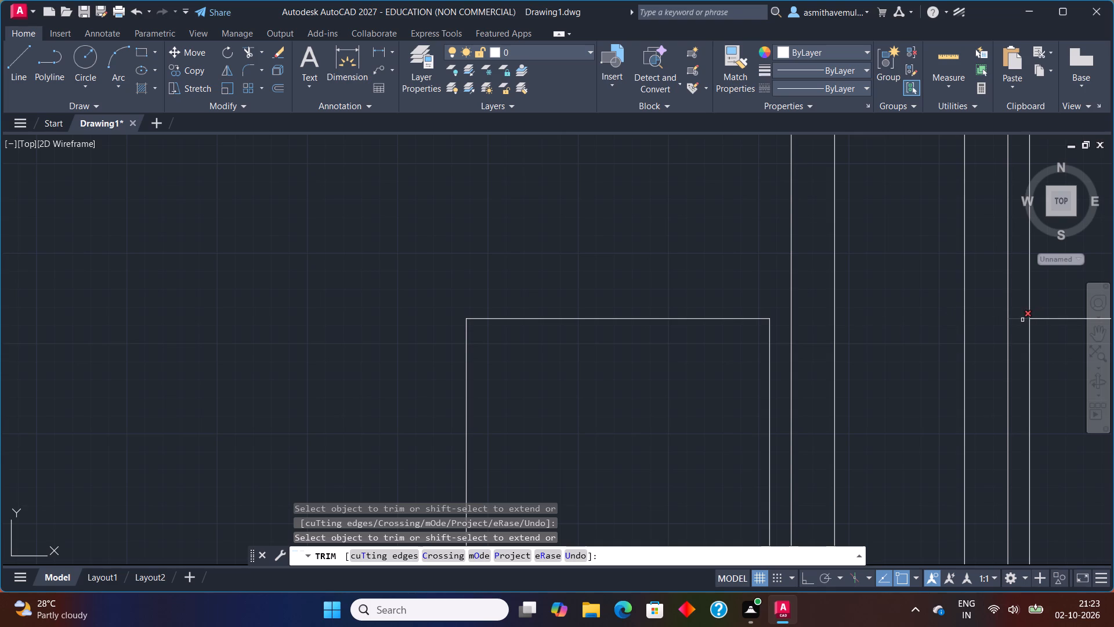
pyautogui.click(1022, 320)
# Trim the kitchen door's jamb lines above the 7' line, and the 7' line from that door through the outer wall.
pyautogui.click(1028, 296)
pyautogui.scroll(-3, 994, 317)
pyautogui.moveTo(976, 326); pyautogui.dragTo(719, 319, button='middle')
pyautogui.click(835, 309)
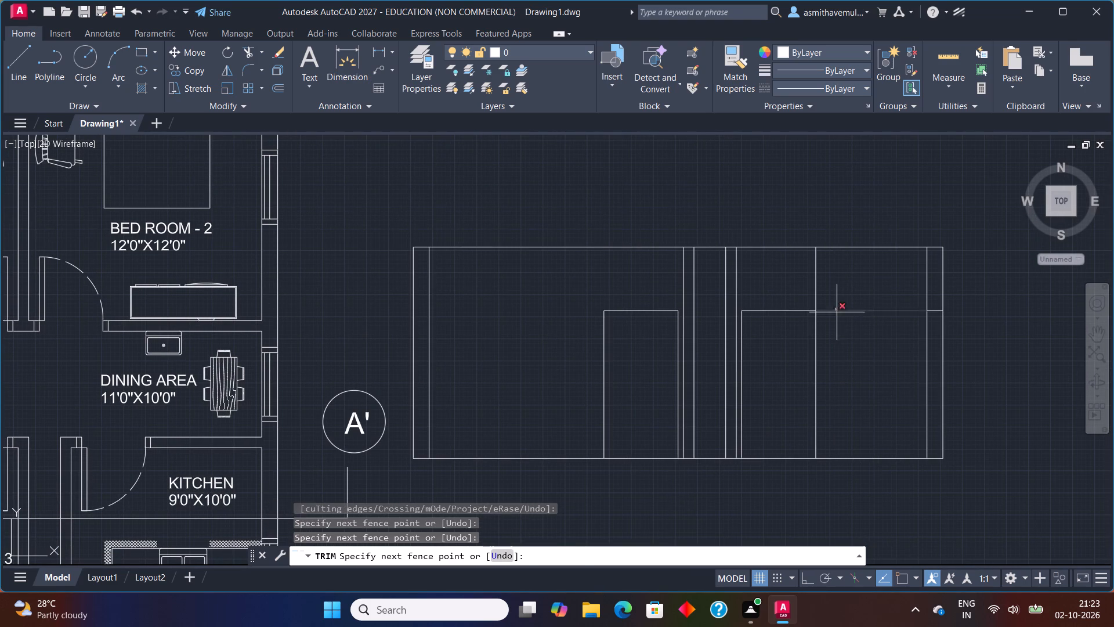
pyautogui.click(837, 313)
pyautogui.scroll(1, 931, 308)
pyautogui.moveTo(934, 311); pyautogui.dragTo(941, 329)
pyautogui.moveTo(768, 279); pyautogui.dragTo(727, 267)
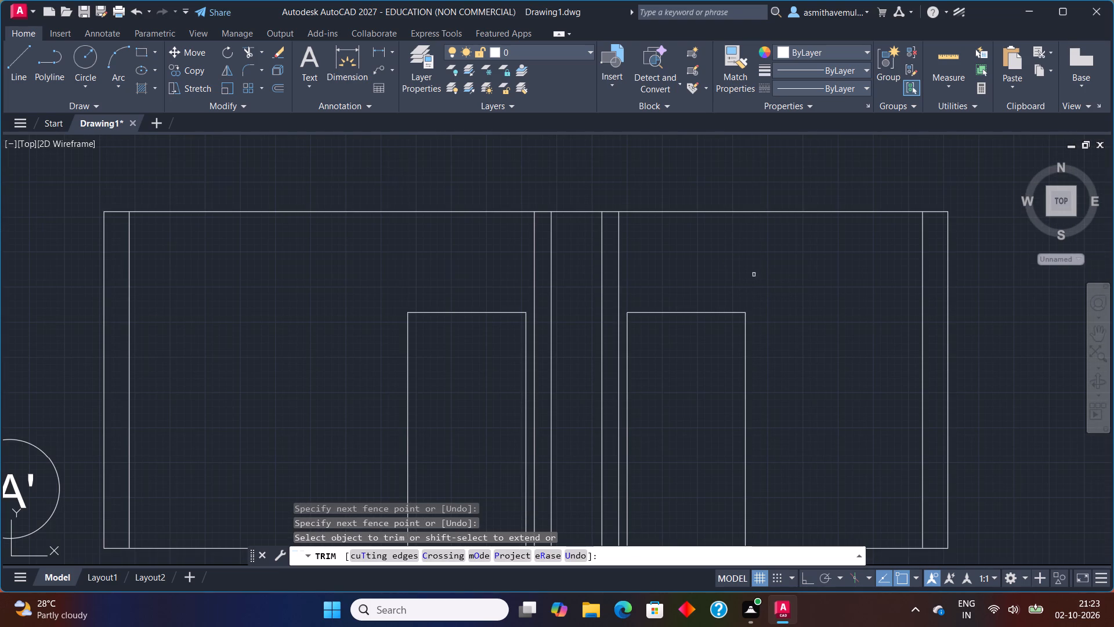
pyautogui.press('Escape')
pyautogui.scroll(-1, 761, 302)
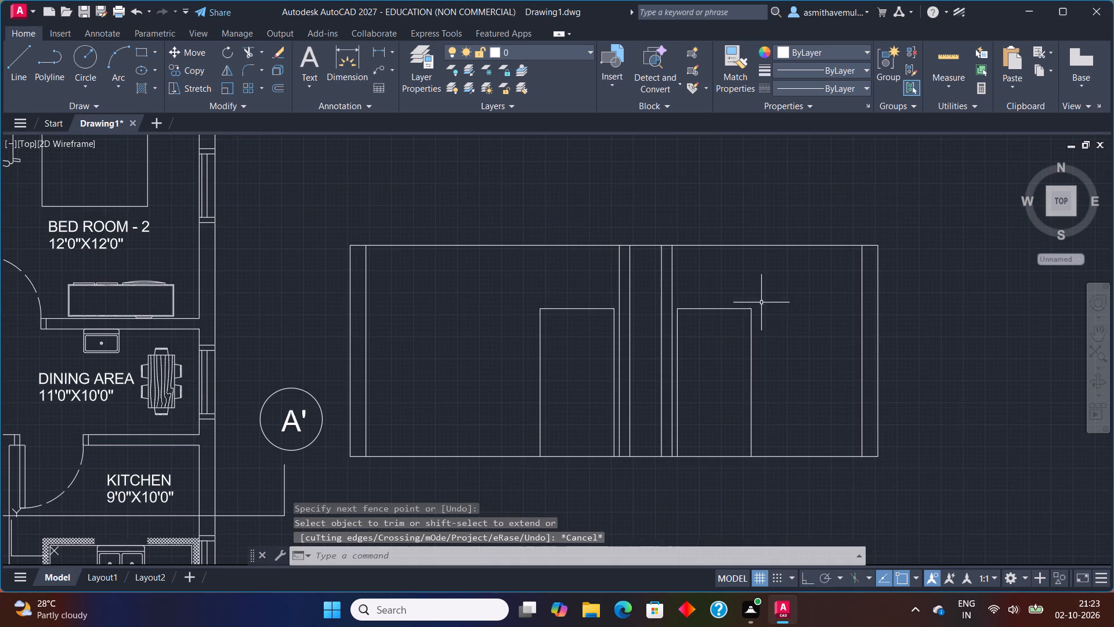
pyautogui.scroll(1, 758, 325)
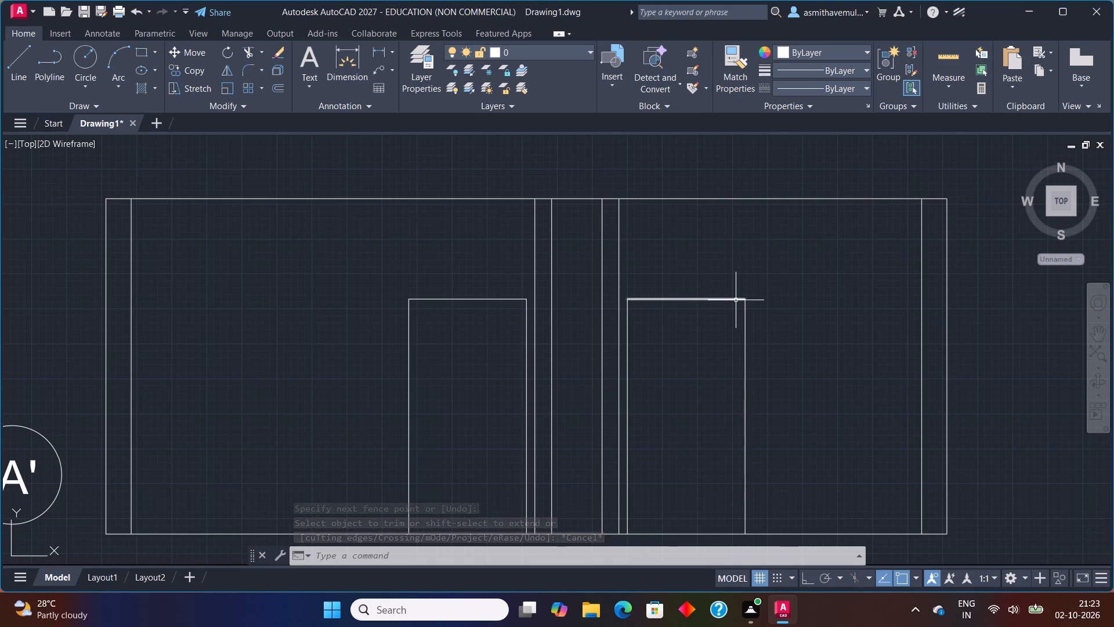
# Join the kitchen door opening's head line and two jamb lines in the section into a single polyline.
pyautogui.click(736, 301)
pyautogui.click(746, 334)
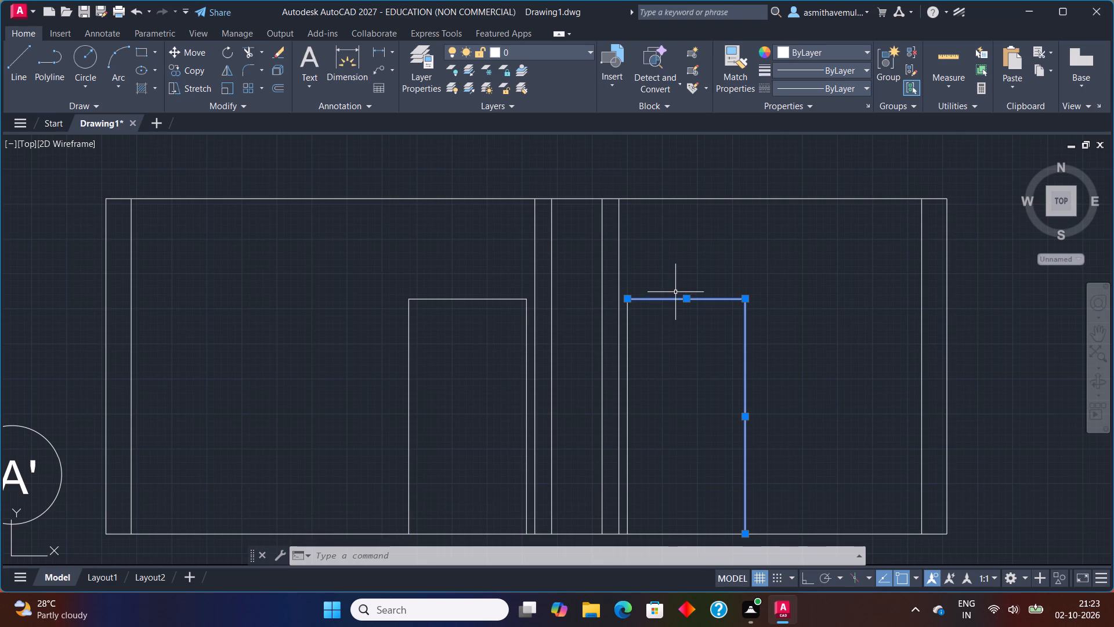
pyautogui.click(628, 374)
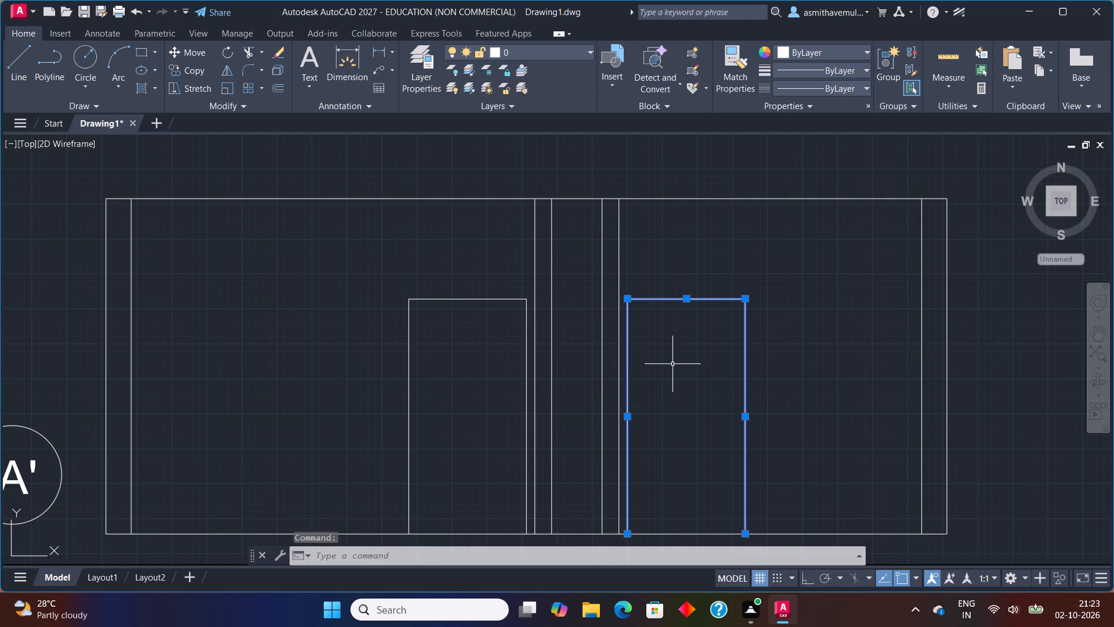
pyautogui.write('JOIN')
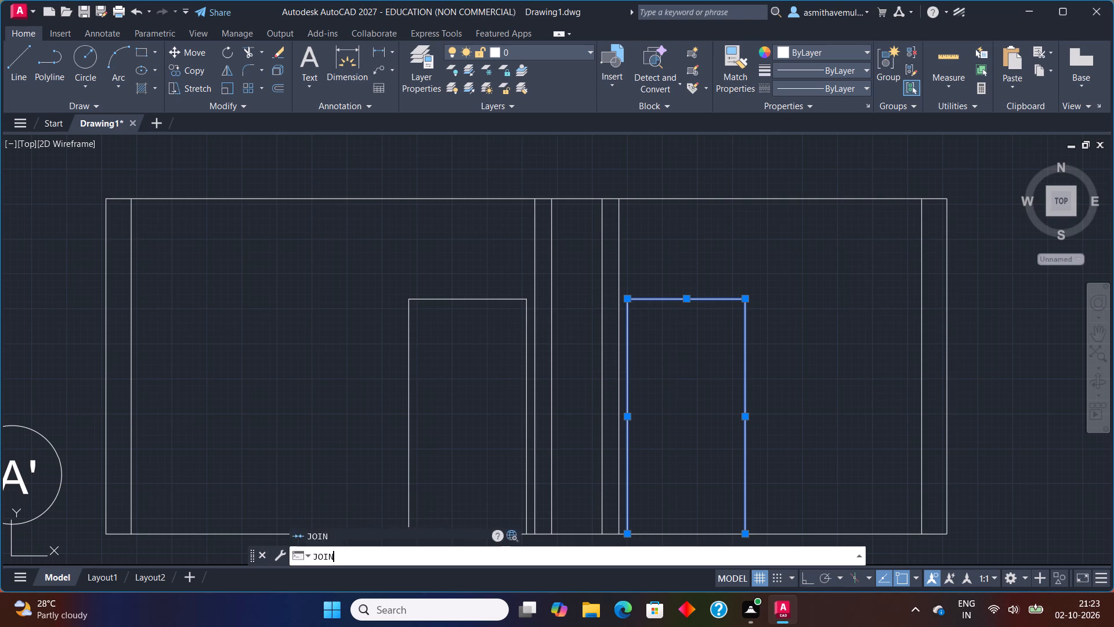
pyautogui.press('Return')
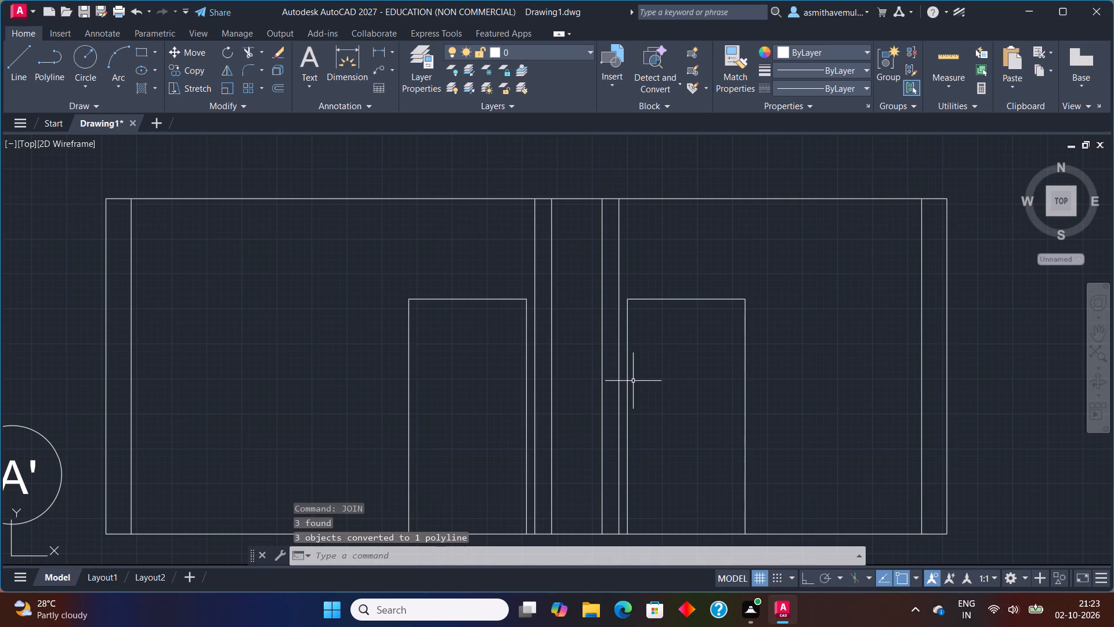
# Join the BED ROOM - 3 door opening's head line and two jamb lines in the section into a single polyline.
pyautogui.click(528, 383)
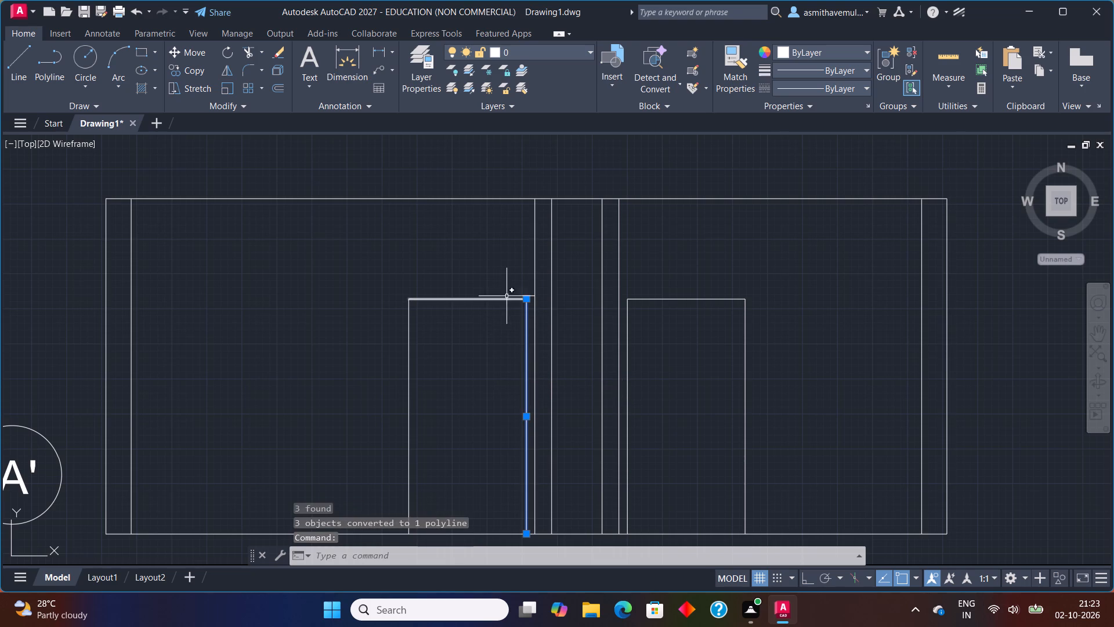
pyautogui.click(501, 302)
pyautogui.click(470, 307)
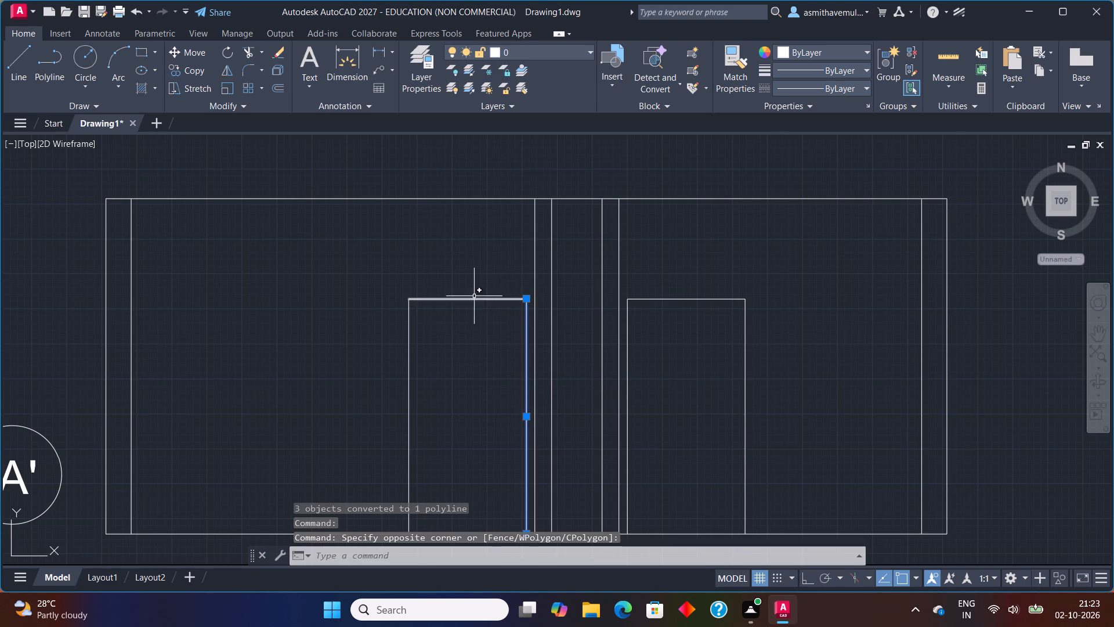
pyautogui.click(474, 301)
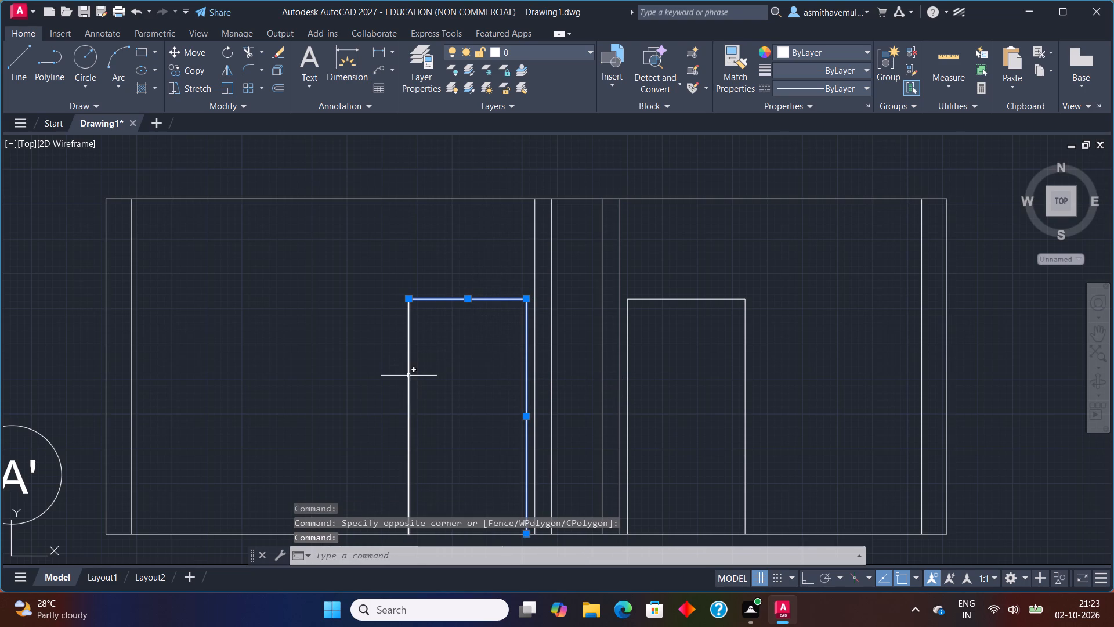
pyautogui.click(407, 379)
pyautogui.write('JOIN')
pyautogui.press('Return')
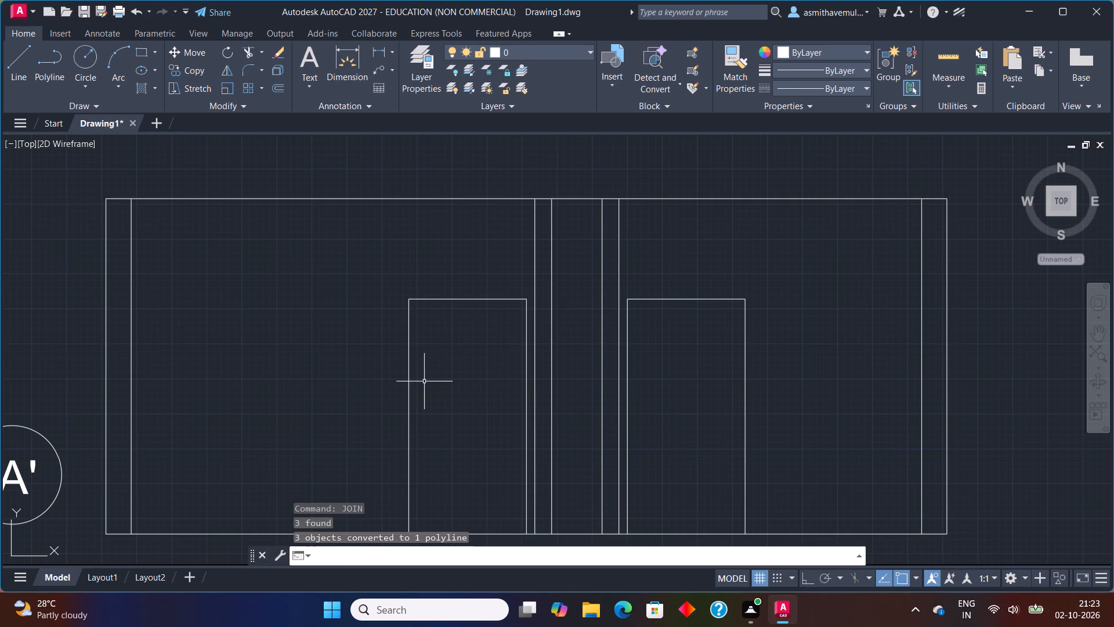
# Examine the plan's doors, walls and passage along the A-A' cutting line and compare them with the section.
pyautogui.scroll(-2, 568, 339)
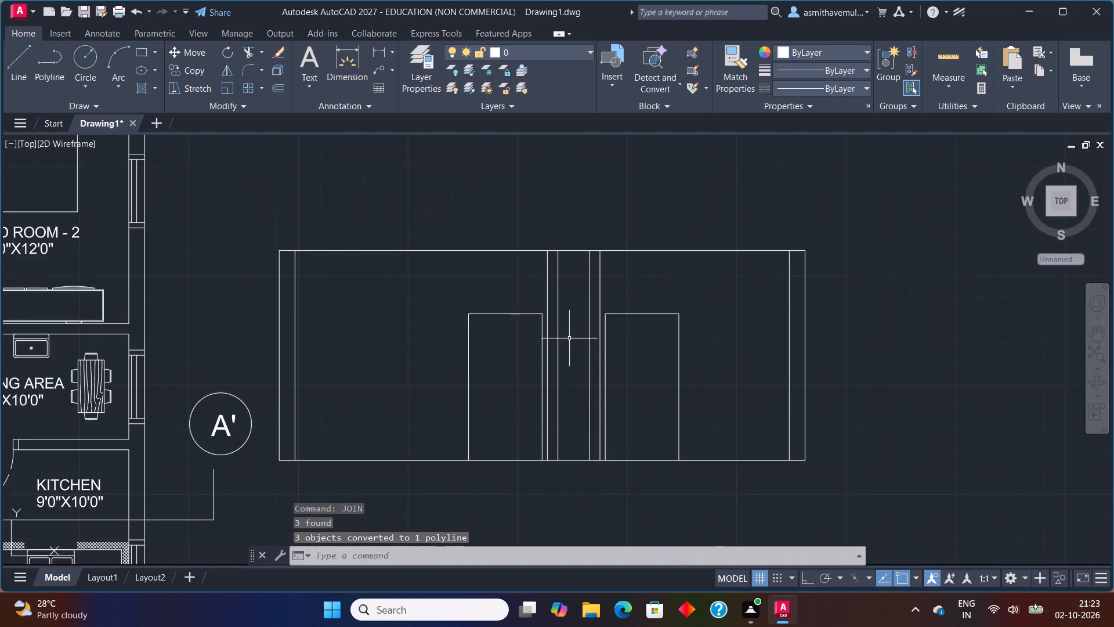
pyautogui.scroll(-1, 569, 339)
pyautogui.scroll(3, 329, 365)
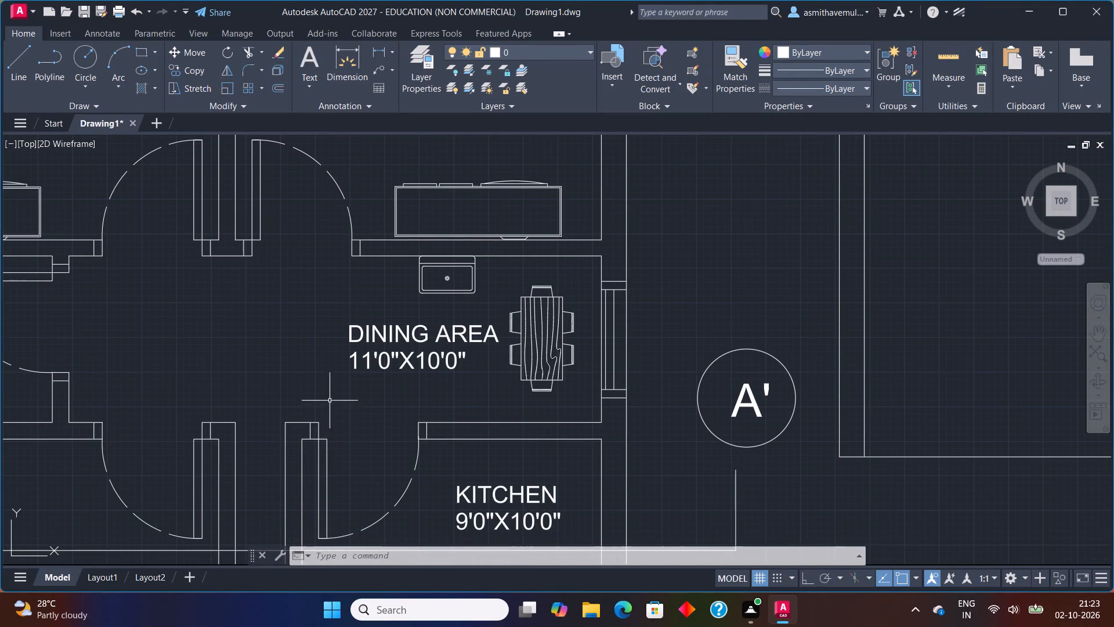
pyautogui.scroll(-1, 330, 401)
pyautogui.moveTo(349, 485); pyautogui.dragTo(426, 398, button='middle')
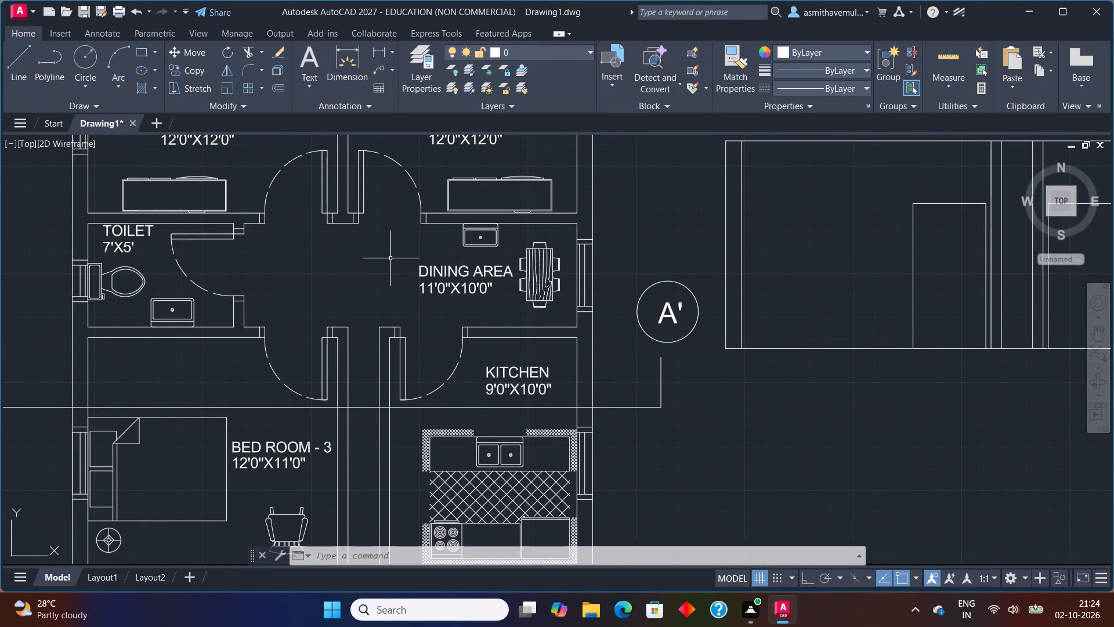
pyautogui.scroll(2, 370, 287)
pyautogui.scroll(-1, 370, 283)
pyautogui.moveTo(370, 283); pyautogui.dragTo(370, 308, button='middle')
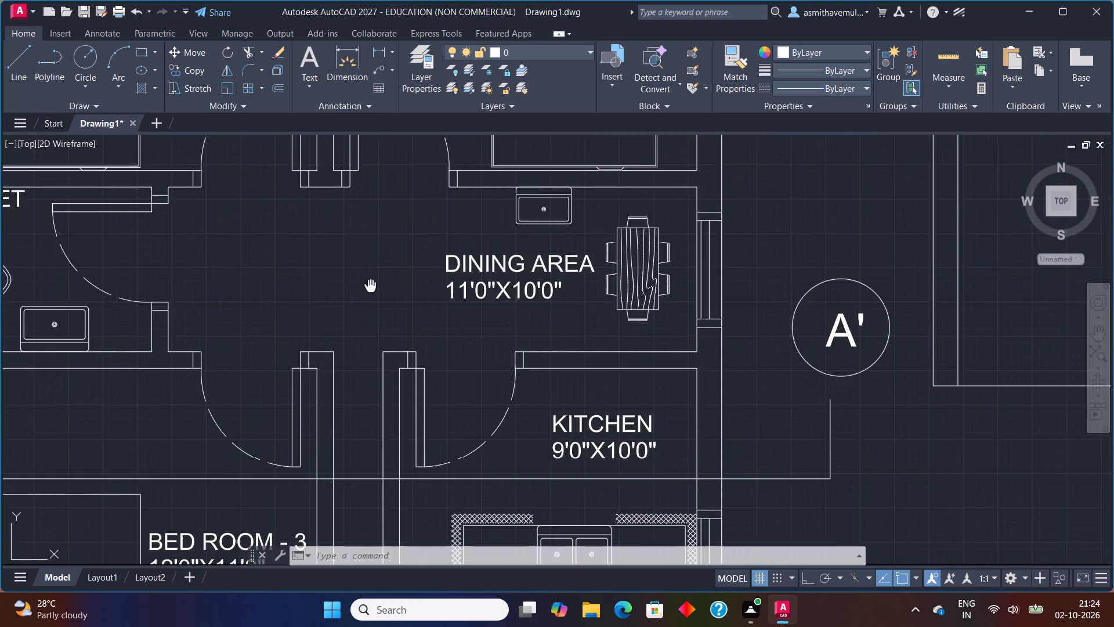
pyautogui.moveTo(370, 308); pyautogui.dragTo(370, 383, button='middle')
pyautogui.moveTo(345, 462); pyautogui.dragTo(419, 335, button='middle')
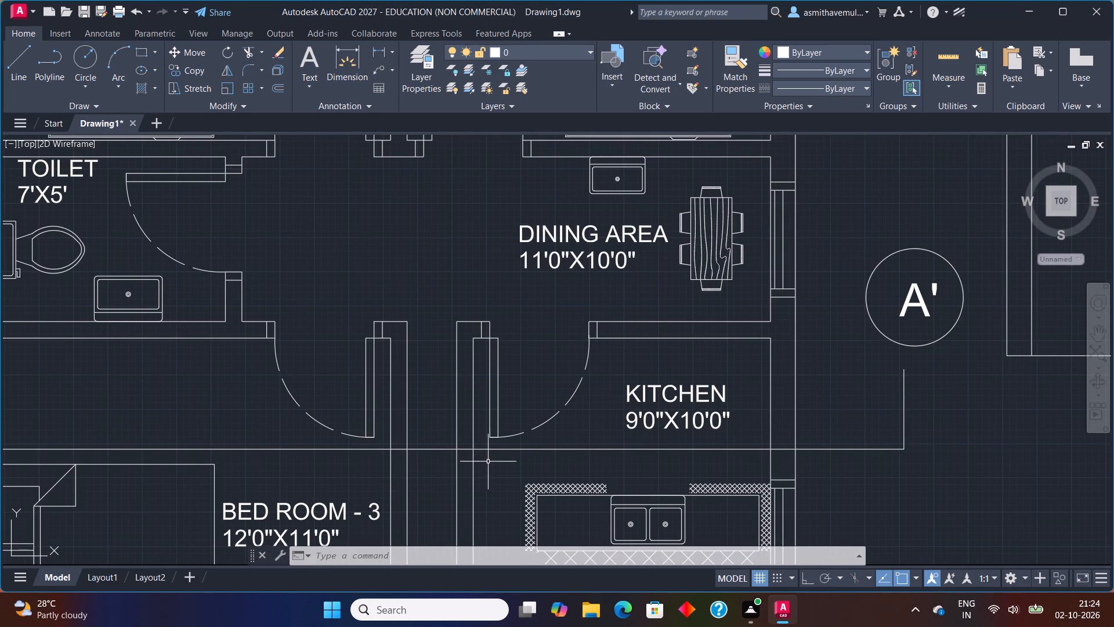
pyautogui.scroll(-1, 490, 461)
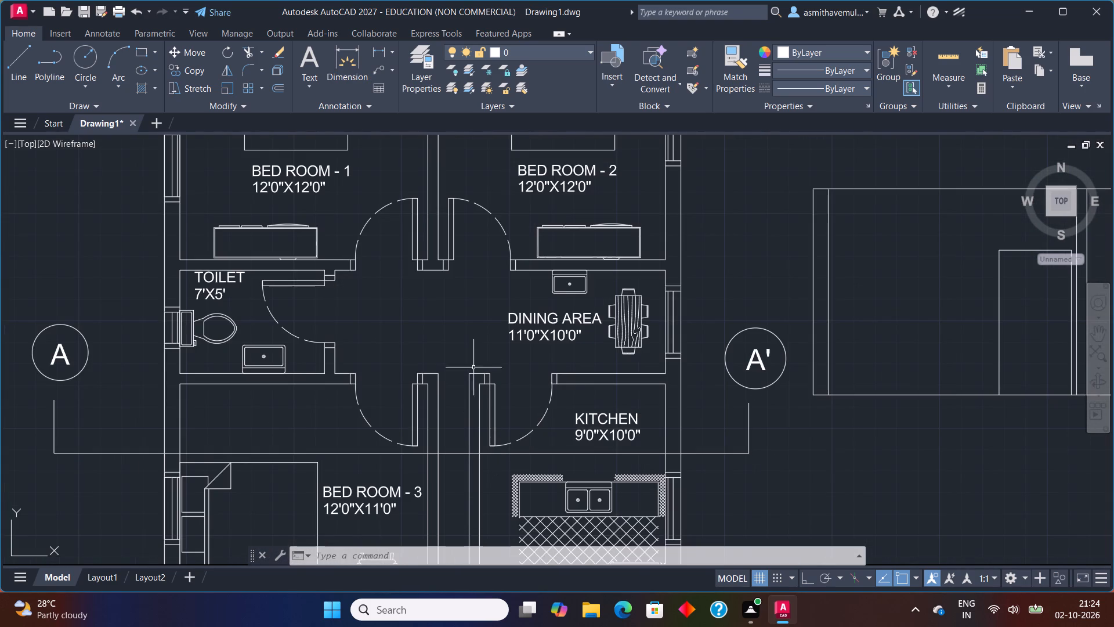
pyautogui.moveTo(903, 378); pyautogui.dragTo(631, 382, button='middle')
pyautogui.scroll(1, 814, 300)
pyautogui.moveTo(847, 291); pyautogui.dragTo(809, 324, button='middle')
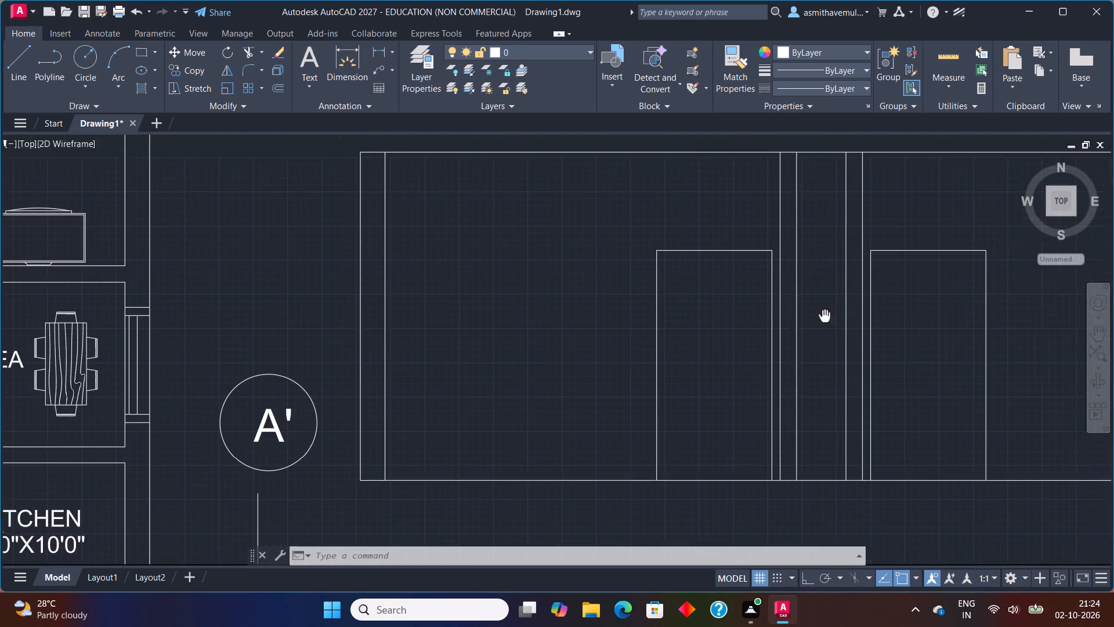
pyautogui.moveTo(809, 324); pyautogui.dragTo(731, 341, button='middle')
pyautogui.scroll(1, 729, 316)
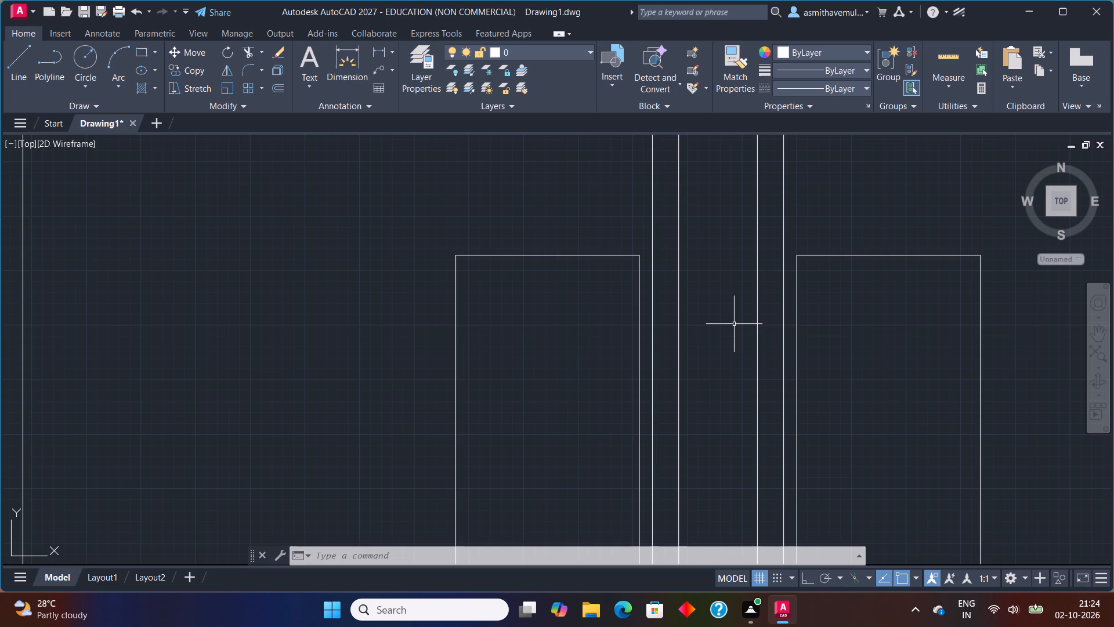
pyautogui.scroll(-1, 734, 325)
pyautogui.moveTo(730, 374); pyautogui.dragTo(730, 329, button='middle')
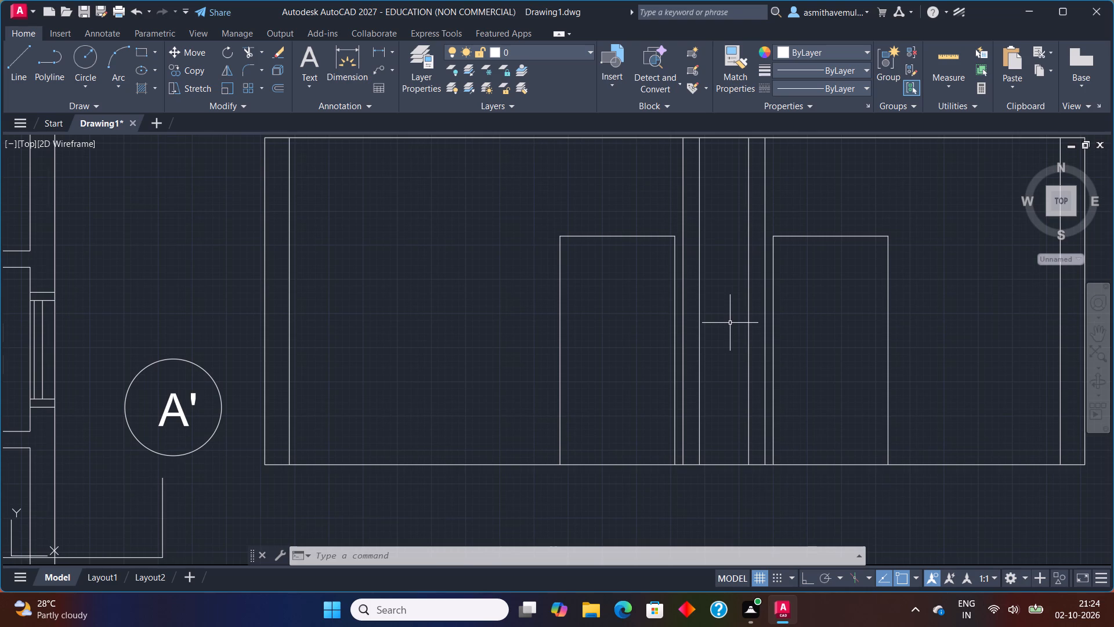
# Offset the section's base line 7' upward.
pyautogui.press('o')
pyautogui.press('Return')
pyautogui.write("7'")
pyautogui.press('Return')
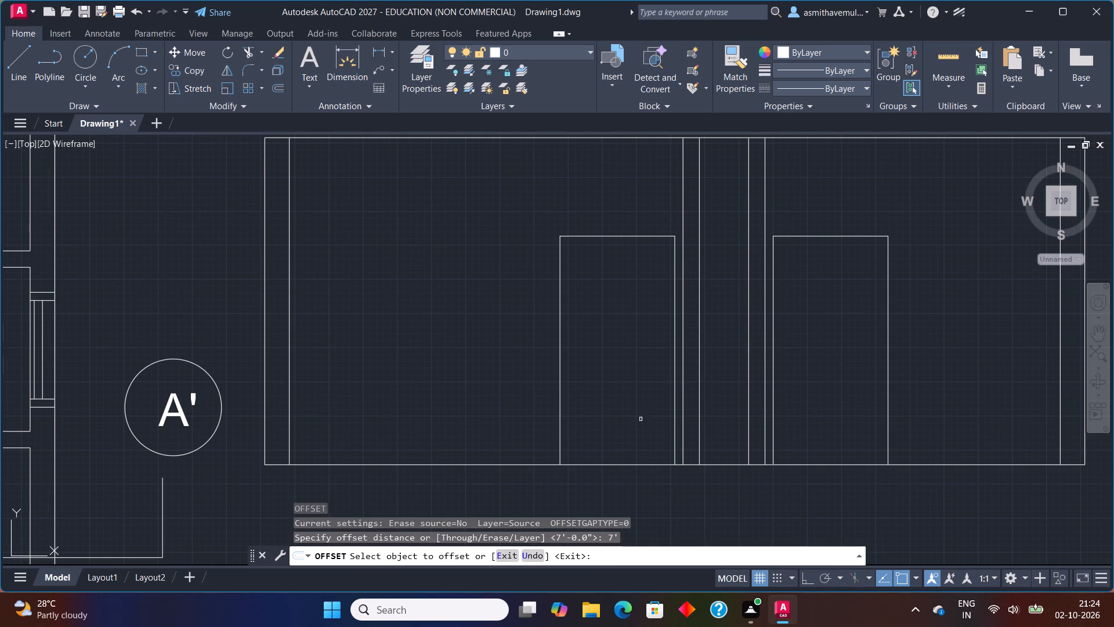
pyautogui.click(724, 465)
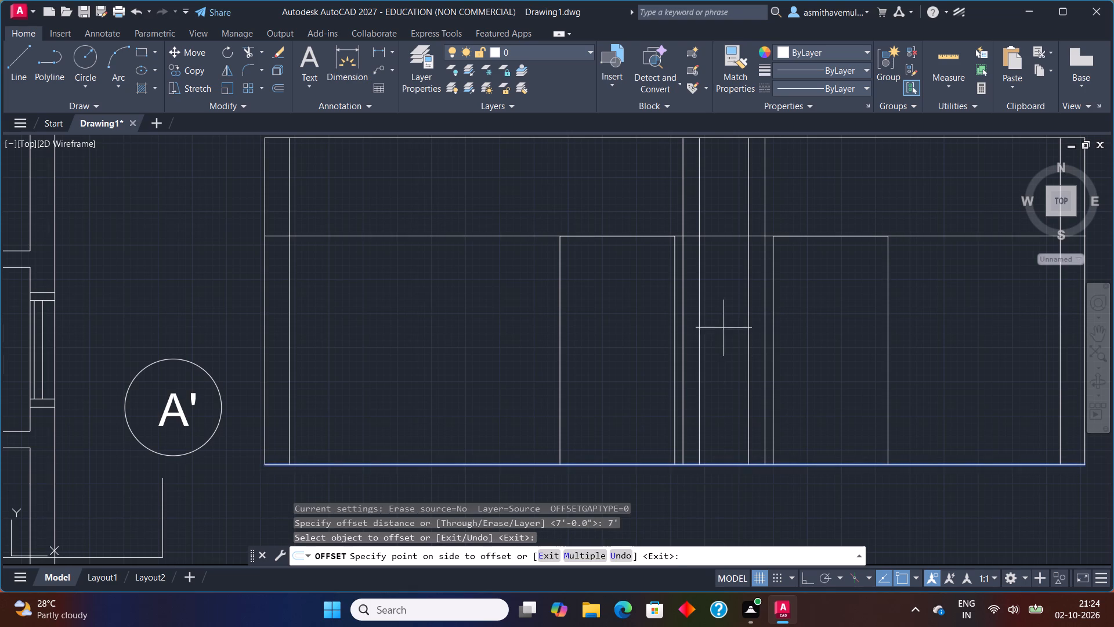
pyautogui.click(724, 322)
pyautogui.press('Escape')
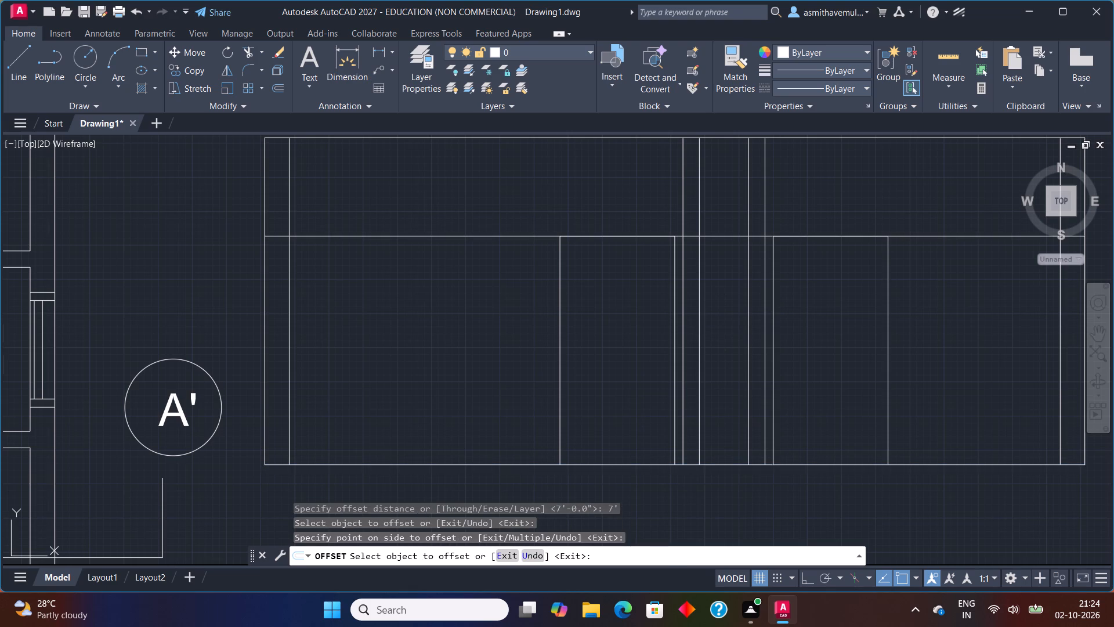
# Trim the new 7' line across the kitchen-side middle wall, up to the kitchen door, and from that door through the outer wall.
pyautogui.write('TRIM')
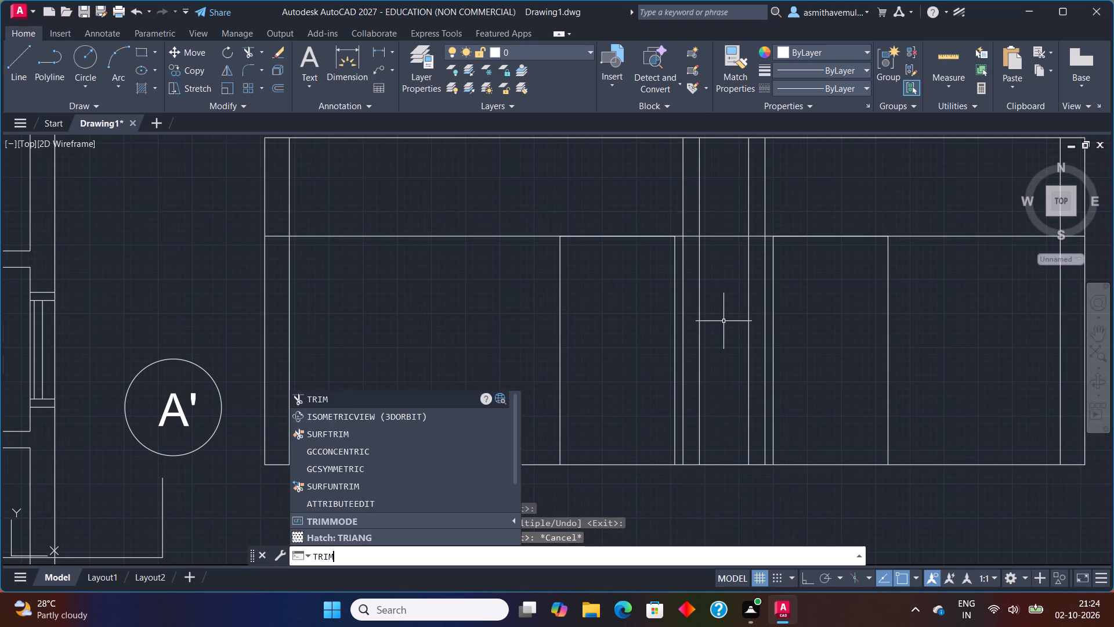
pyautogui.press('Return')
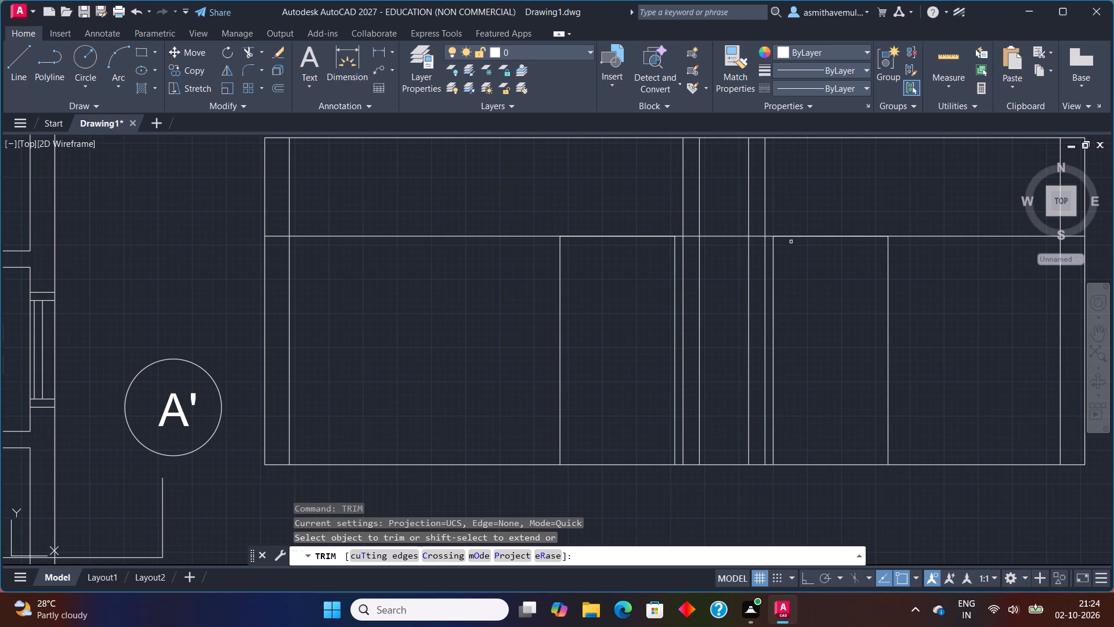
pyautogui.click(758, 235)
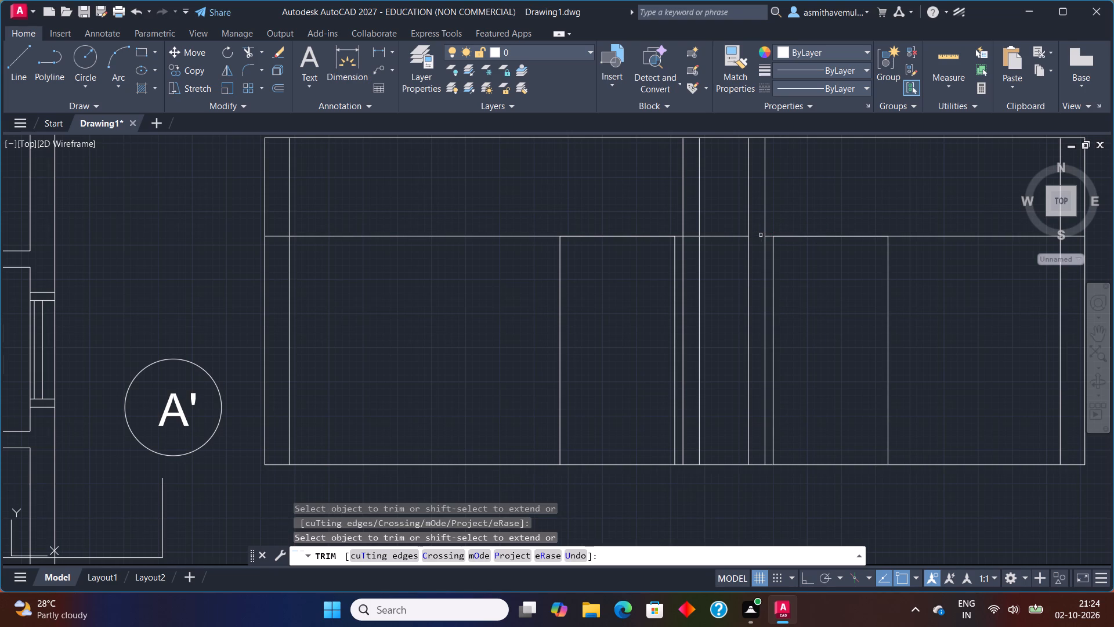
pyautogui.scroll(1, 764, 235)
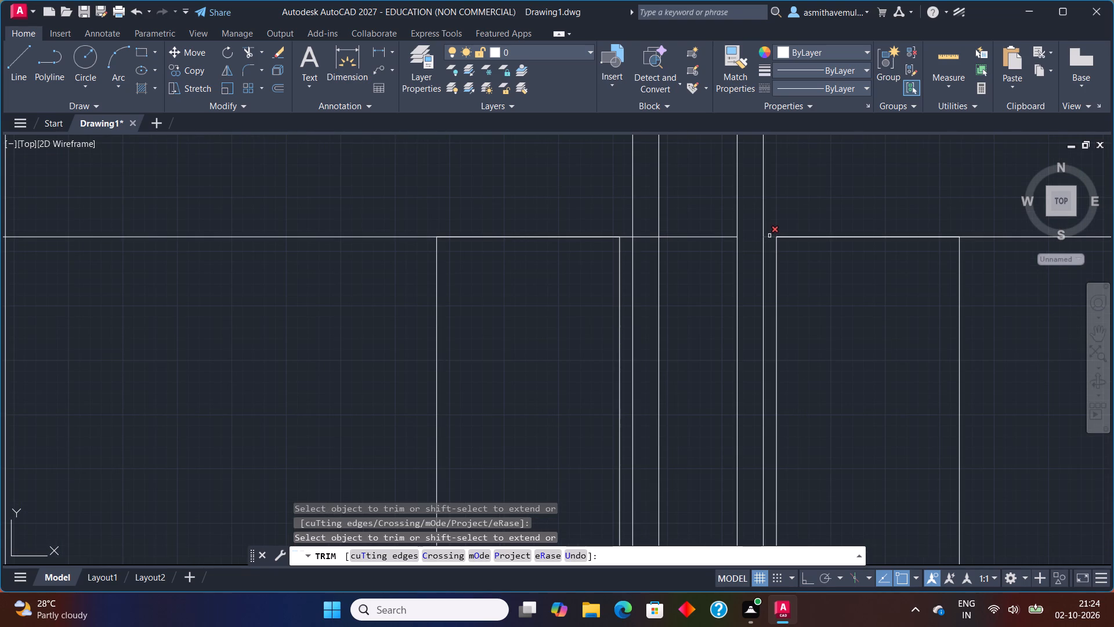
pyautogui.click(769, 236)
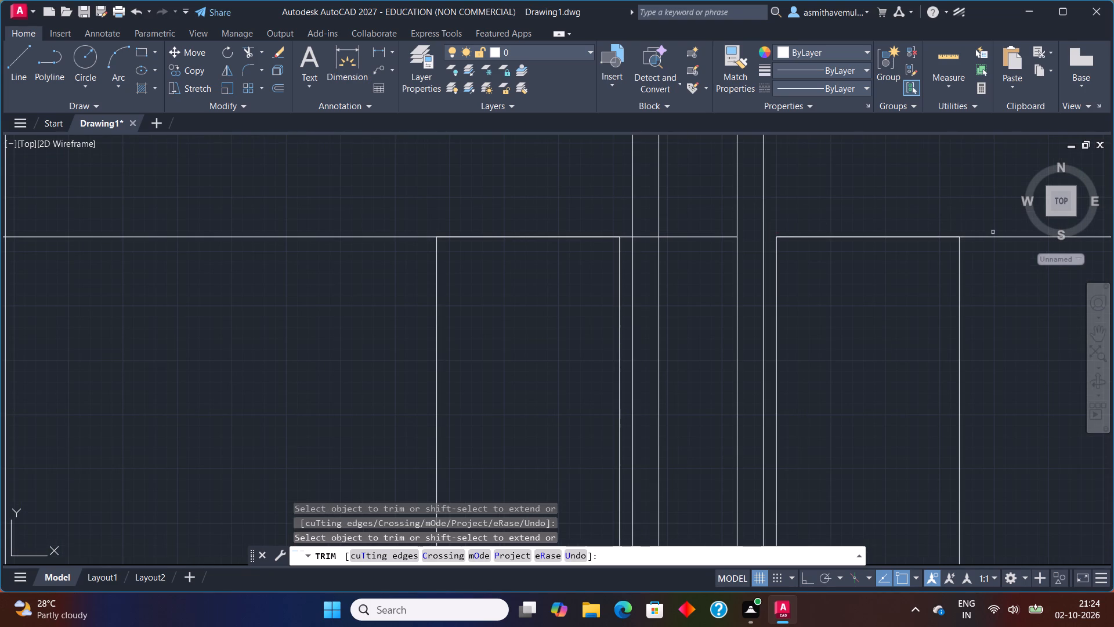
pyautogui.click(993, 233)
pyautogui.scroll(-1, 982, 240)
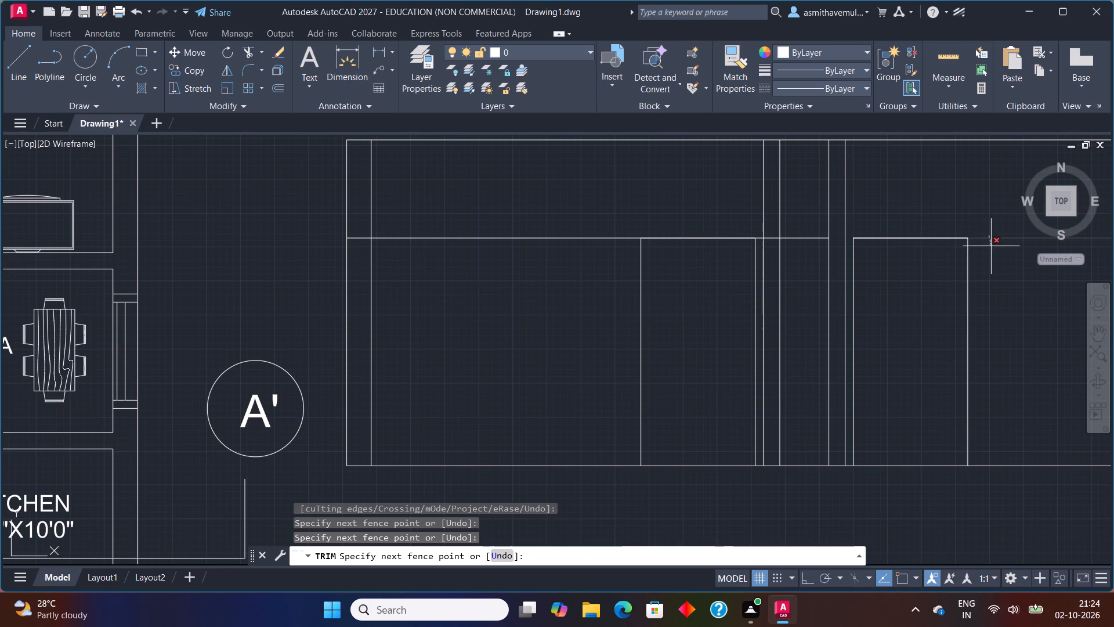
pyautogui.click(991, 247)
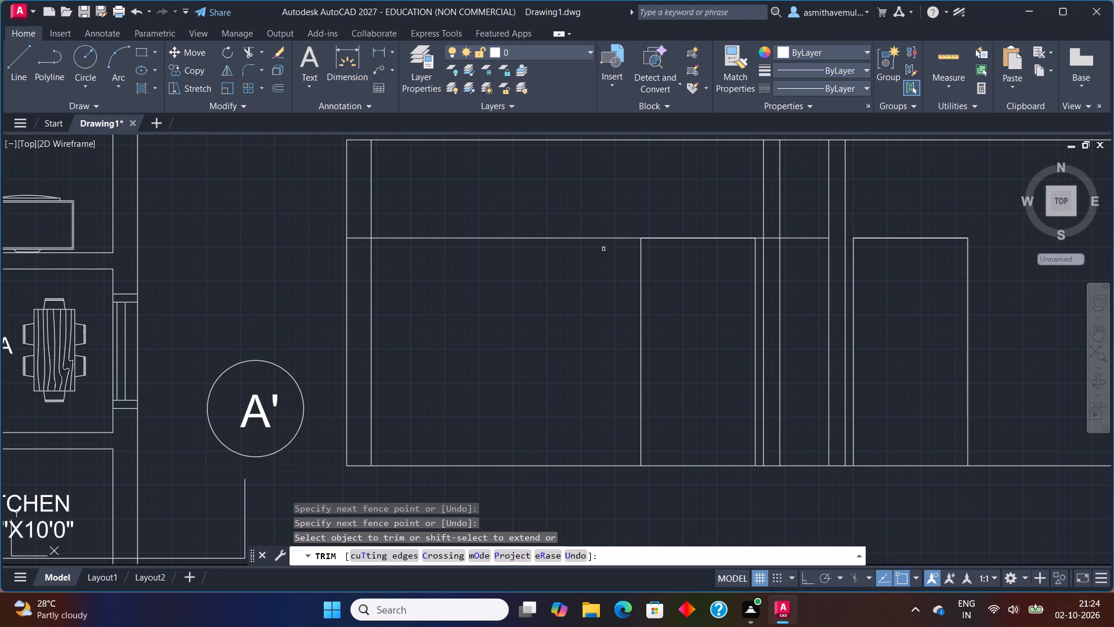
# Trim the 7' line across the BED ROOM - 3 side middle wall, up to its door, and from that door through the outer wall.
pyautogui.scroll(1, 761, 212)
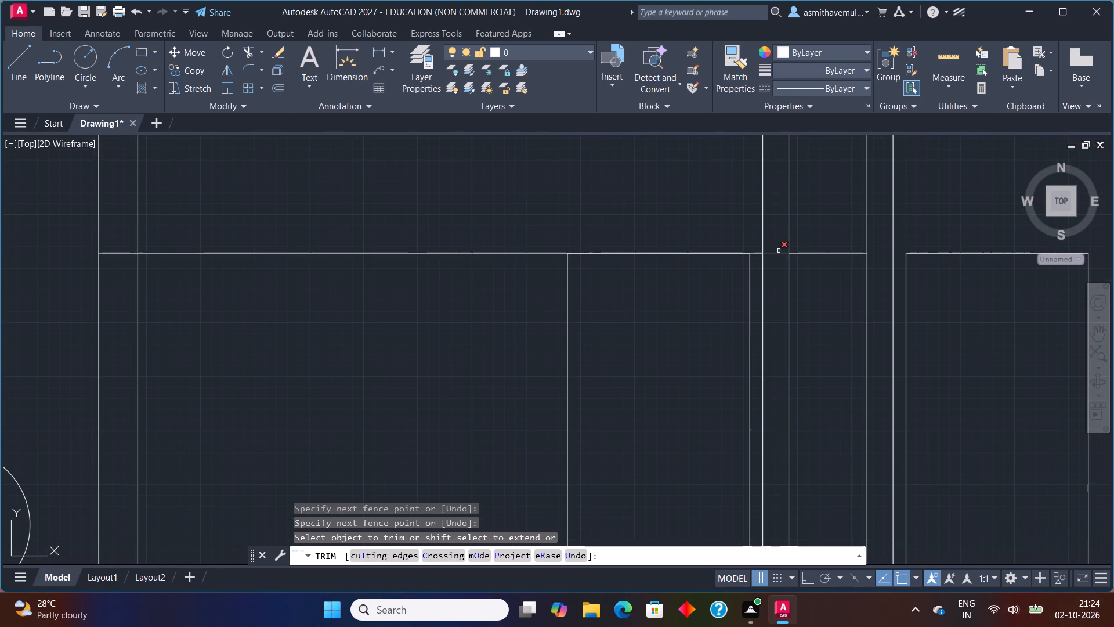
pyautogui.click(779, 251)
pyautogui.click(754, 253)
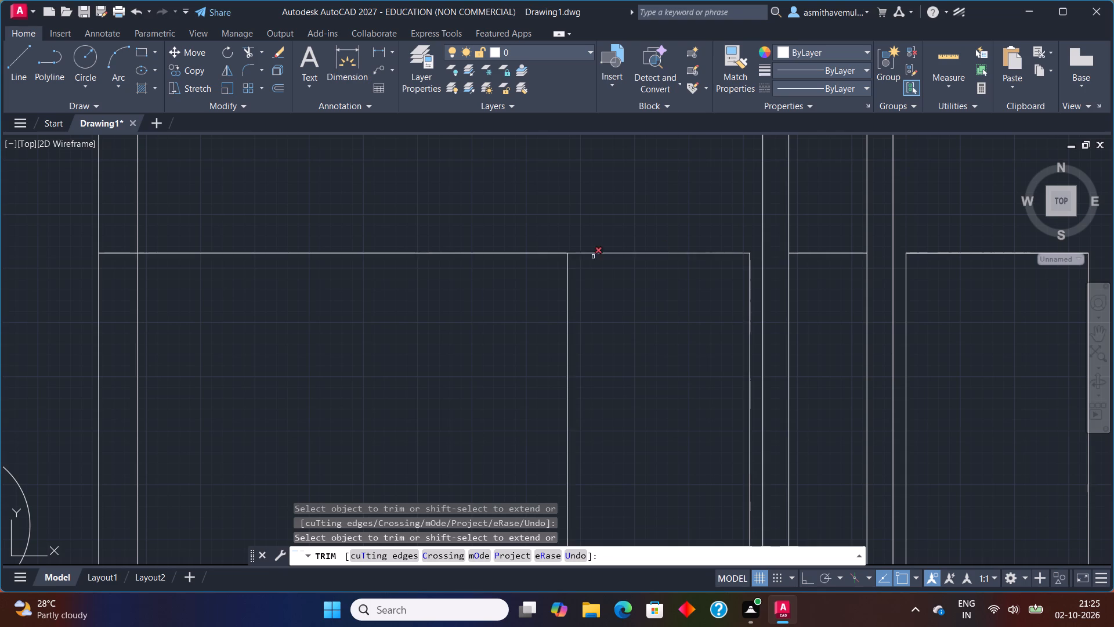
pyautogui.click(505, 254)
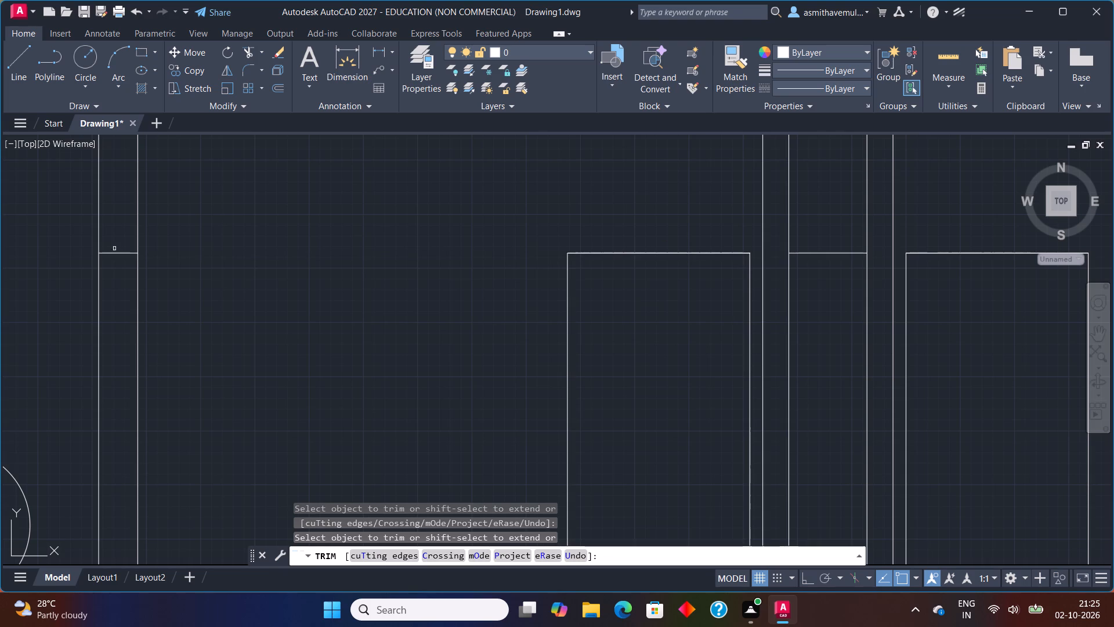
pyautogui.click(111, 253)
pyautogui.scroll(-1, 750, 242)
pyautogui.moveTo(903, 276); pyautogui.dragTo(678, 291, button='middle')
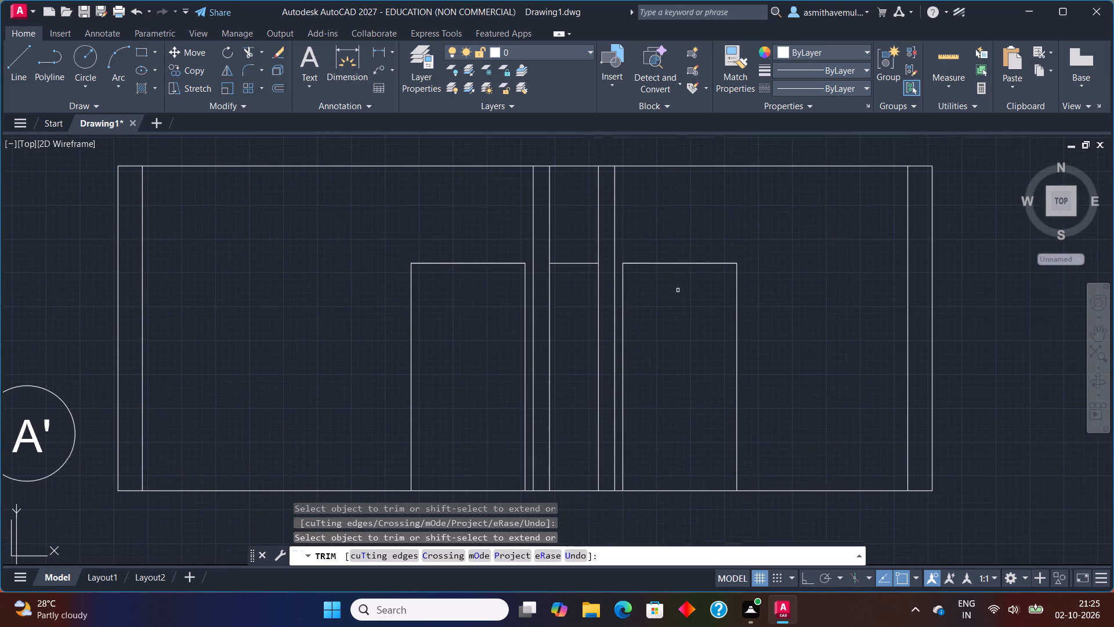
pyautogui.press('Escape')
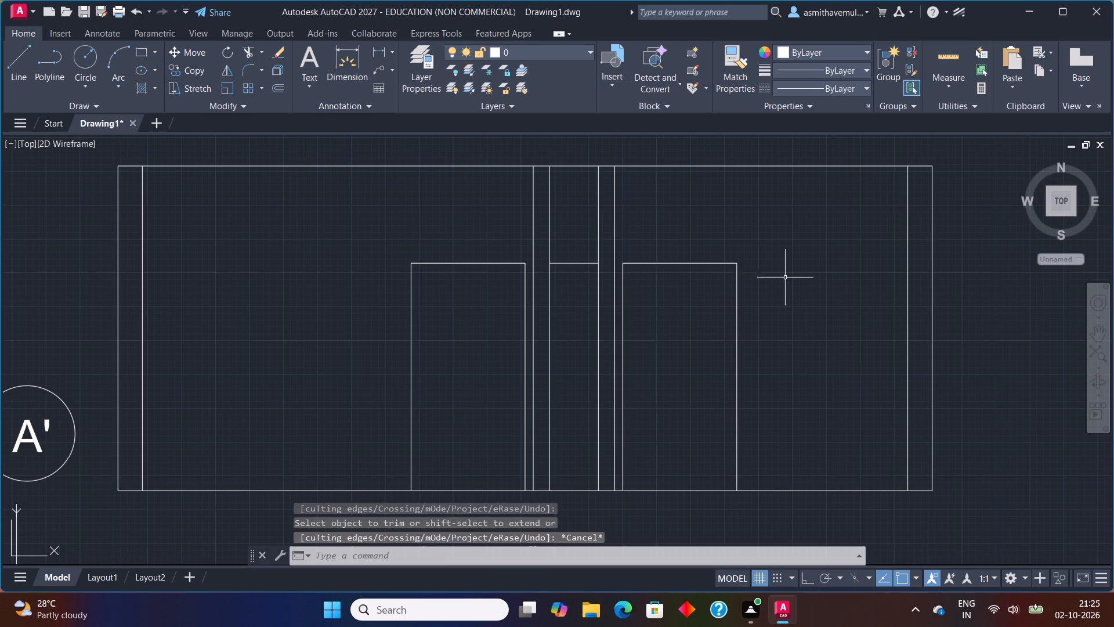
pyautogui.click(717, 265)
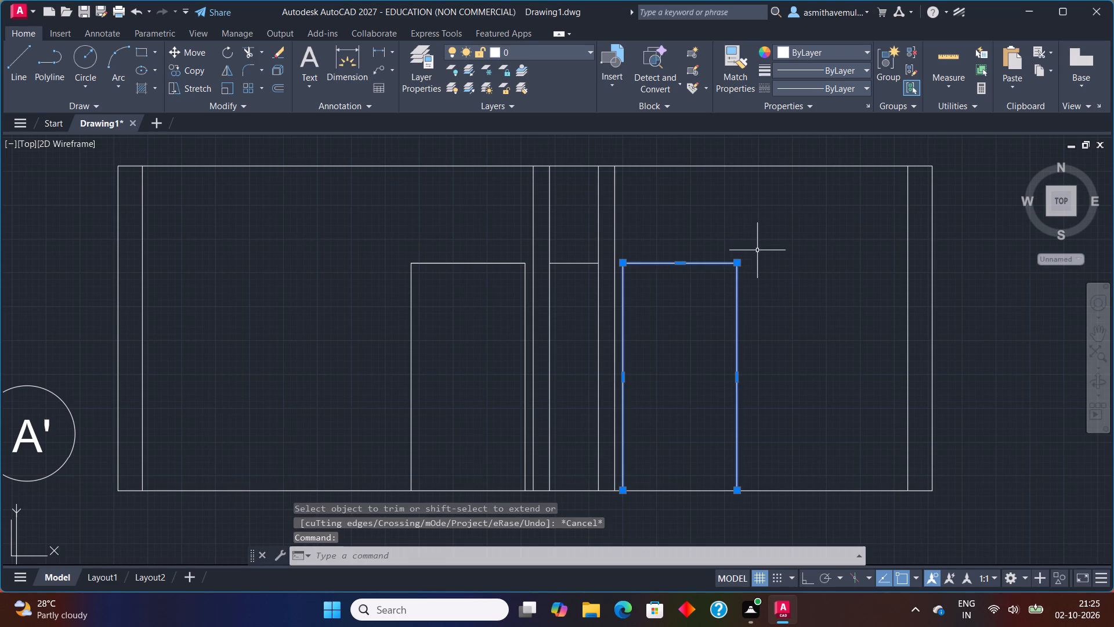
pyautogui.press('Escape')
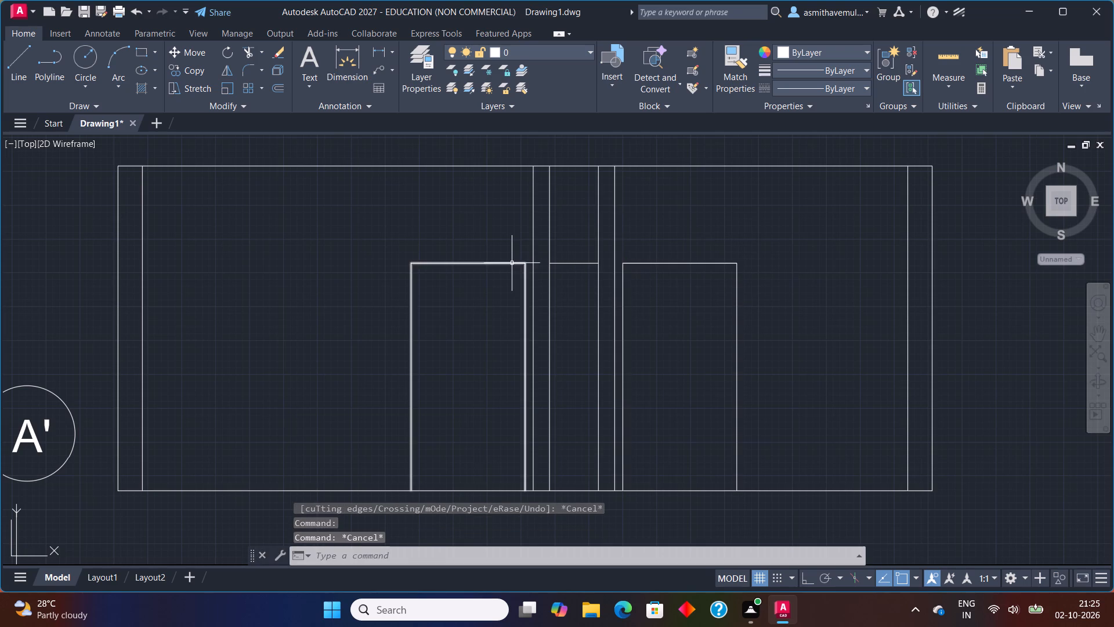
# Examine the plan's passage between BED ROOM - 3 and the kitchen along the A-A' line against the section.
pyautogui.click(512, 264)
pyautogui.press('Escape')
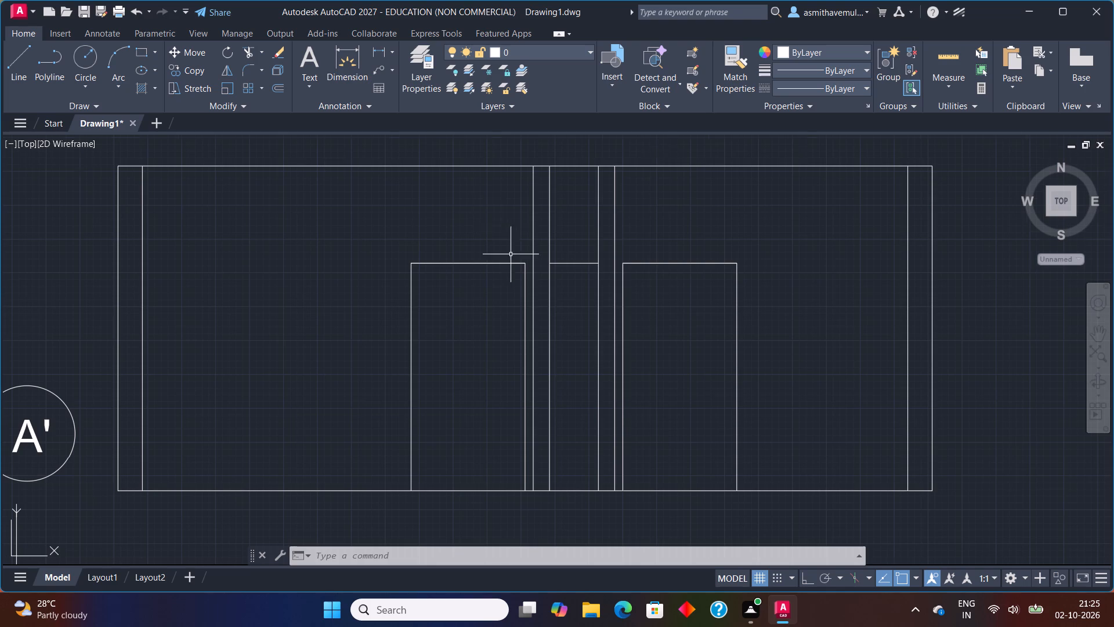
pyautogui.scroll(-1, 512, 275)
pyautogui.moveTo(388, 325); pyautogui.dragTo(705, 301, button='middle')
pyautogui.scroll(1, 308, 226)
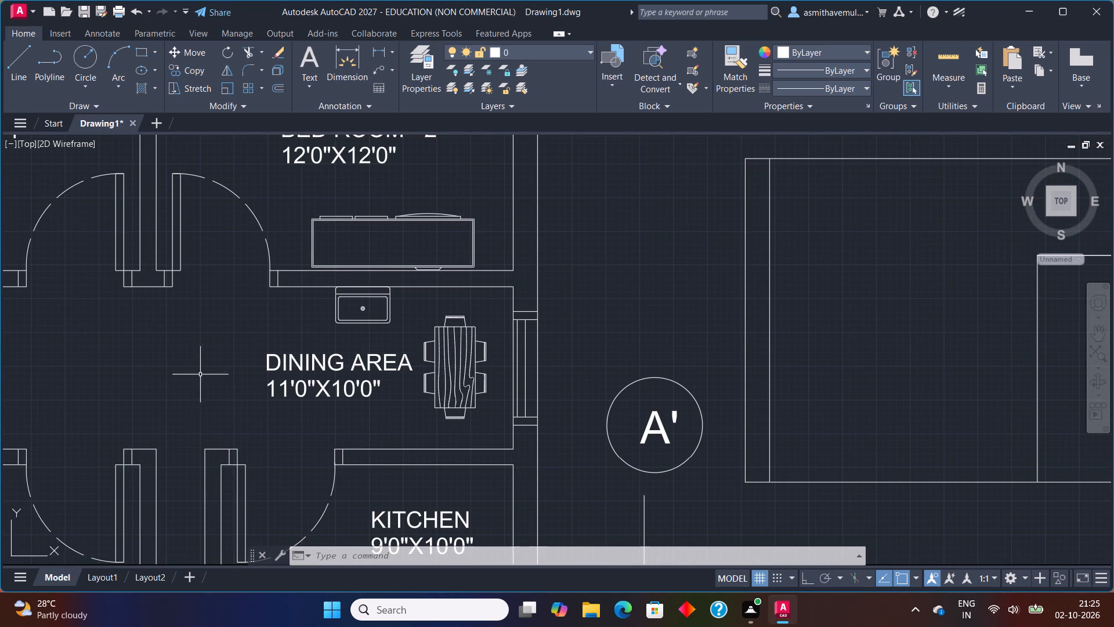
pyautogui.moveTo(201, 372); pyautogui.dragTo(230, 297, button='middle')
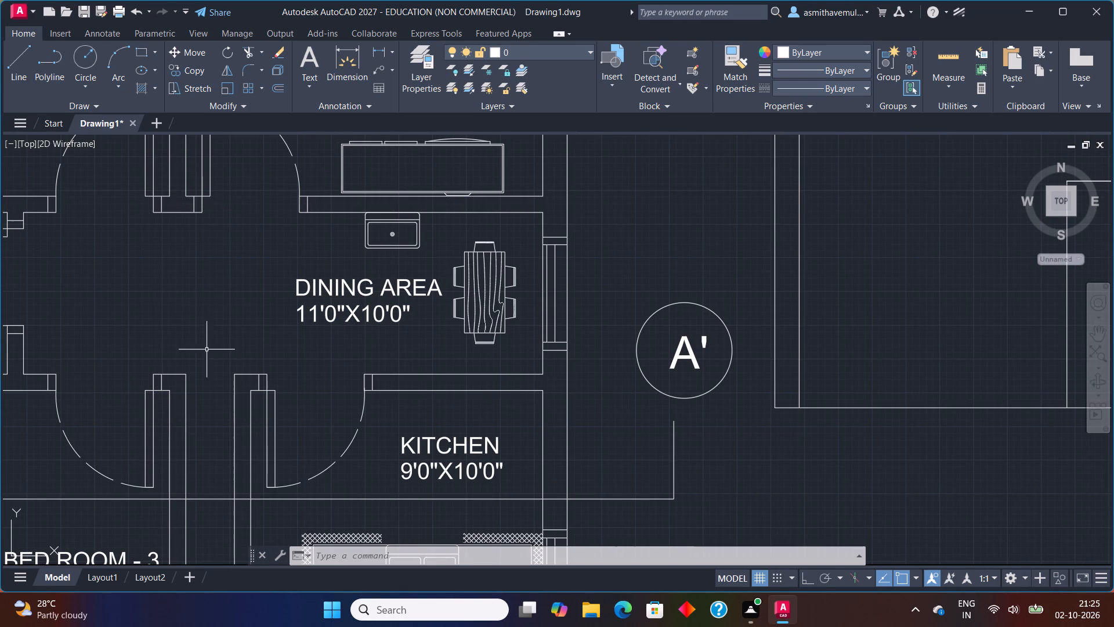
pyautogui.scroll(-2, 706, 331)
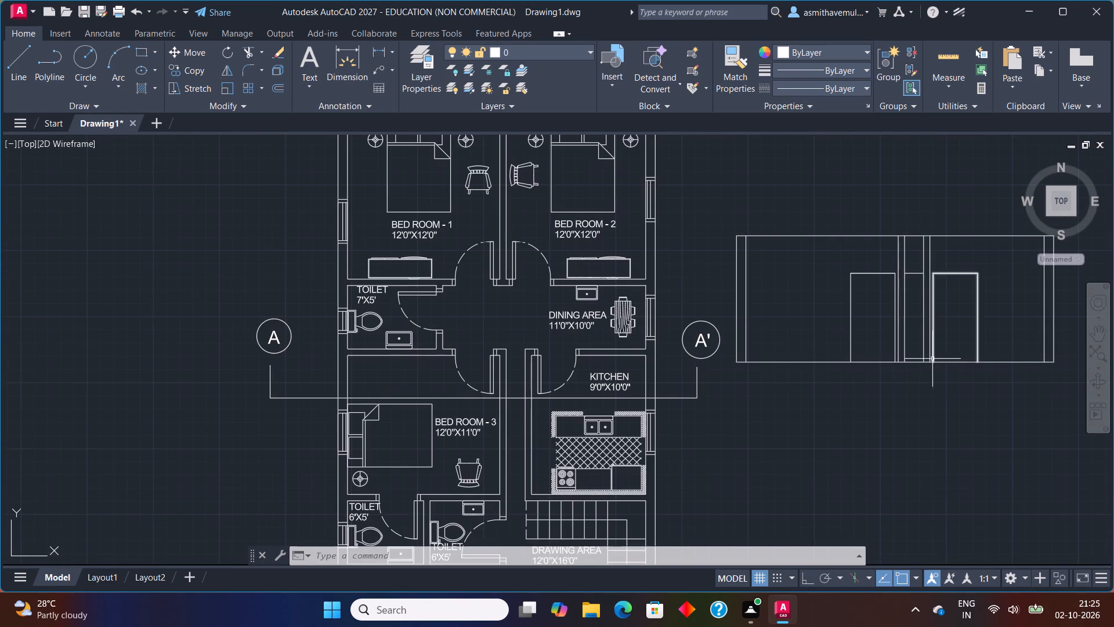
# Delete the short 7' line across the passage between the two middle walls of the section.
pyautogui.moveTo(931, 359); pyautogui.dragTo(772, 338, button='middle')
pyautogui.scroll(2, 754, 246)
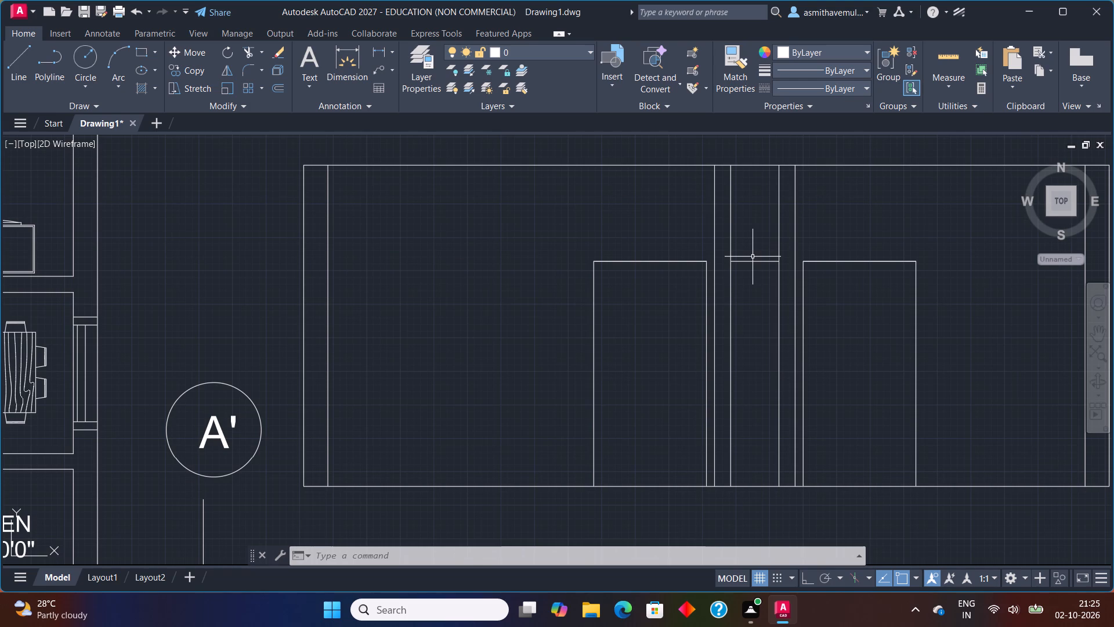
pyautogui.click(754, 260)
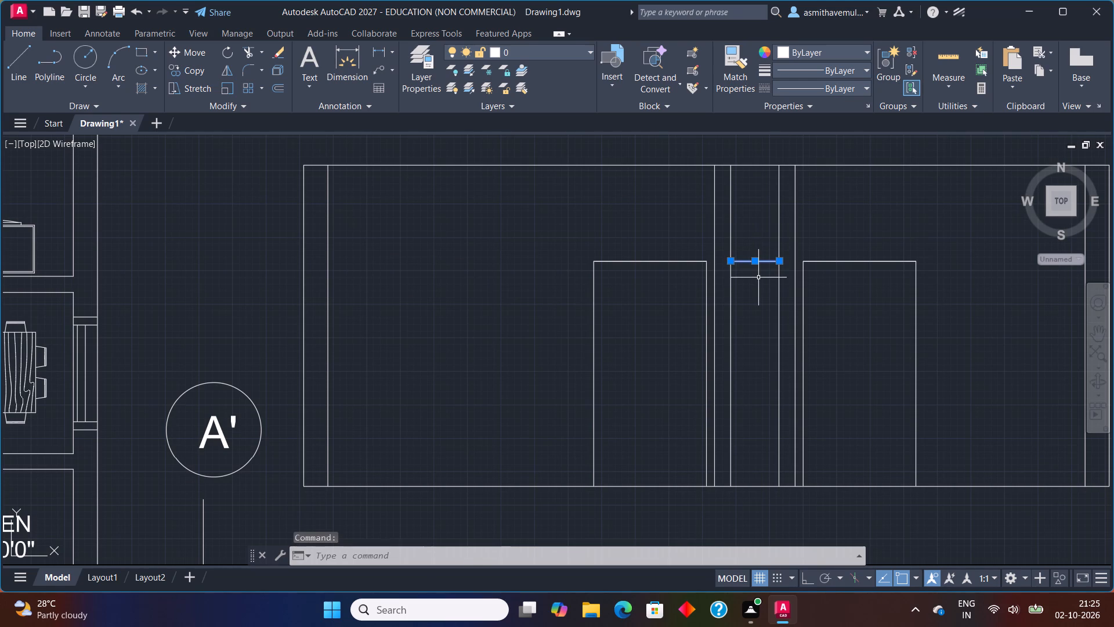
pyautogui.press('Delete')
# Offset both door opening outlines in the section 3" inward to form the door frames.
pyautogui.press('o')
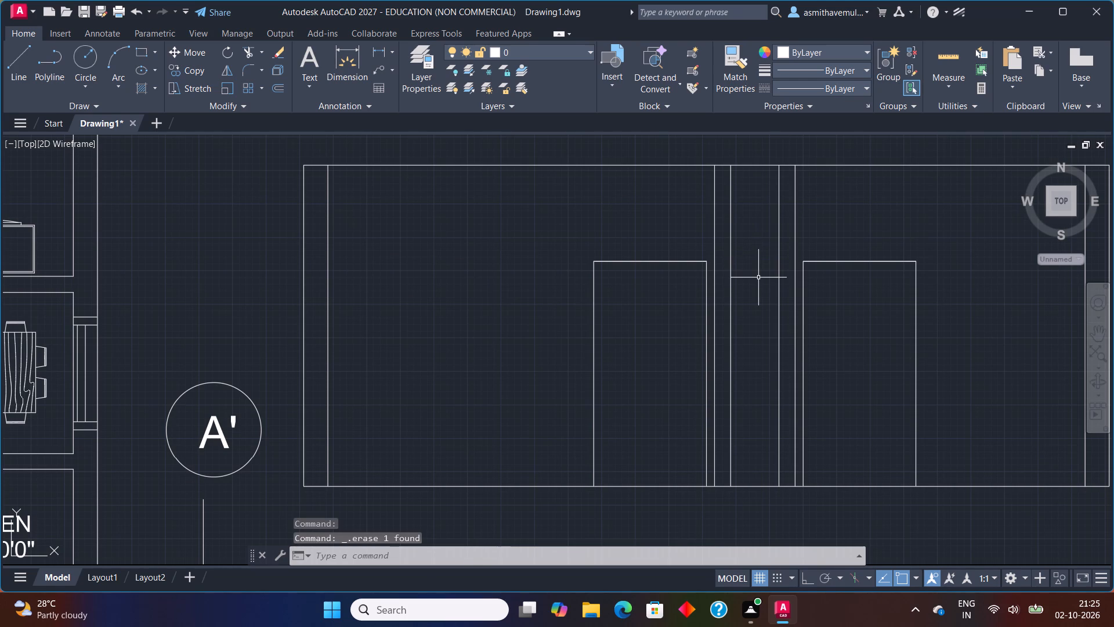
pyautogui.press('Return')
pyautogui.press('3')
pyautogui.hotkey('shift', '"')
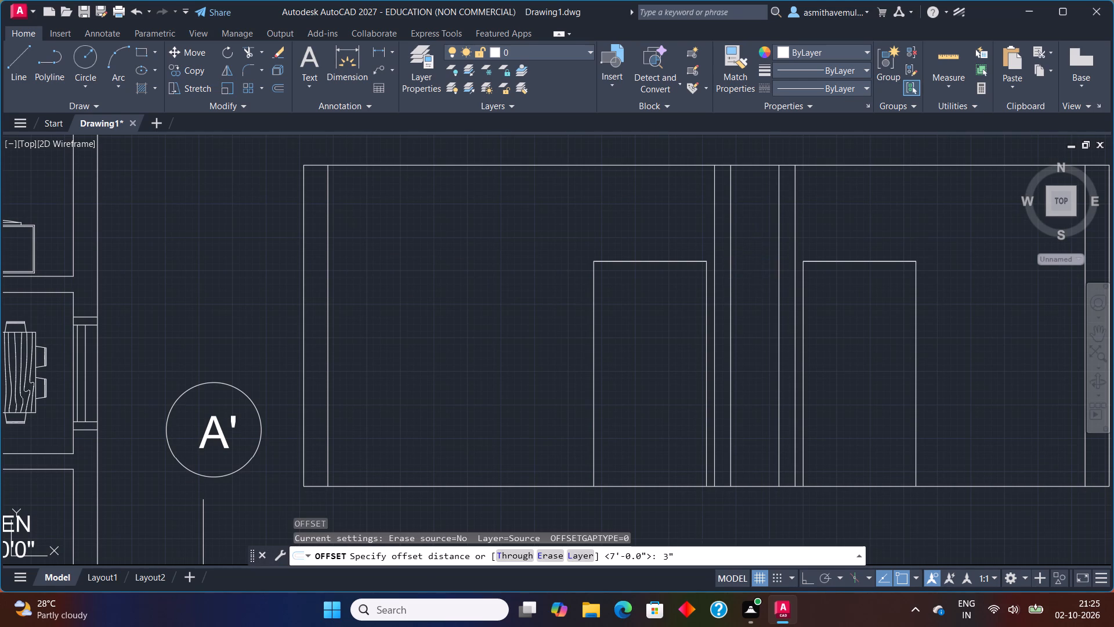
pyautogui.press('Return')
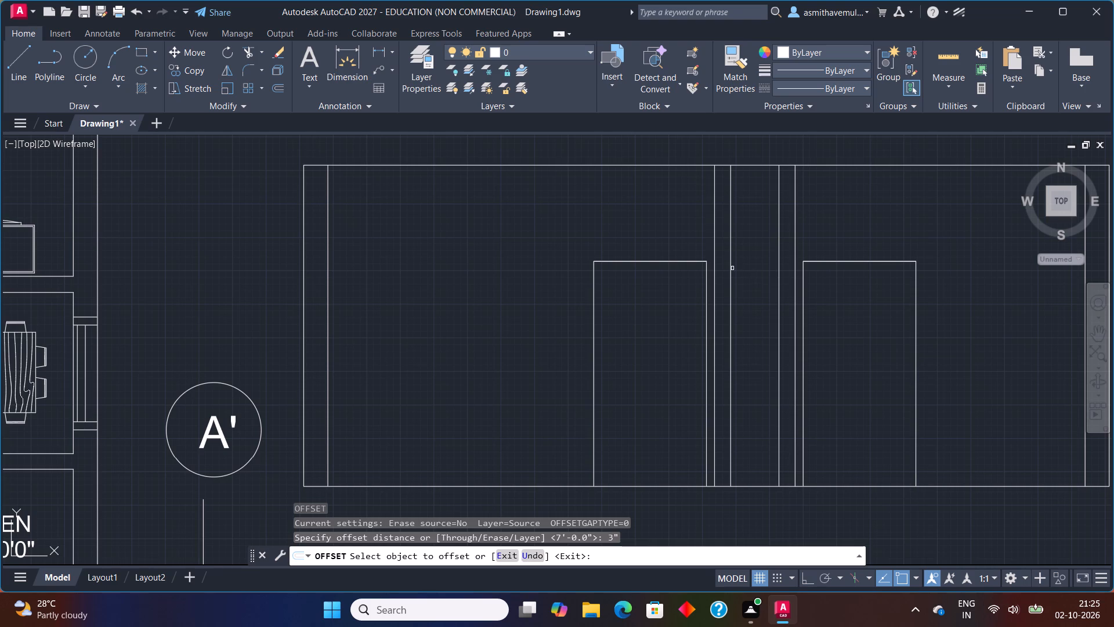
pyautogui.click(694, 262)
pyautogui.click(686, 323)
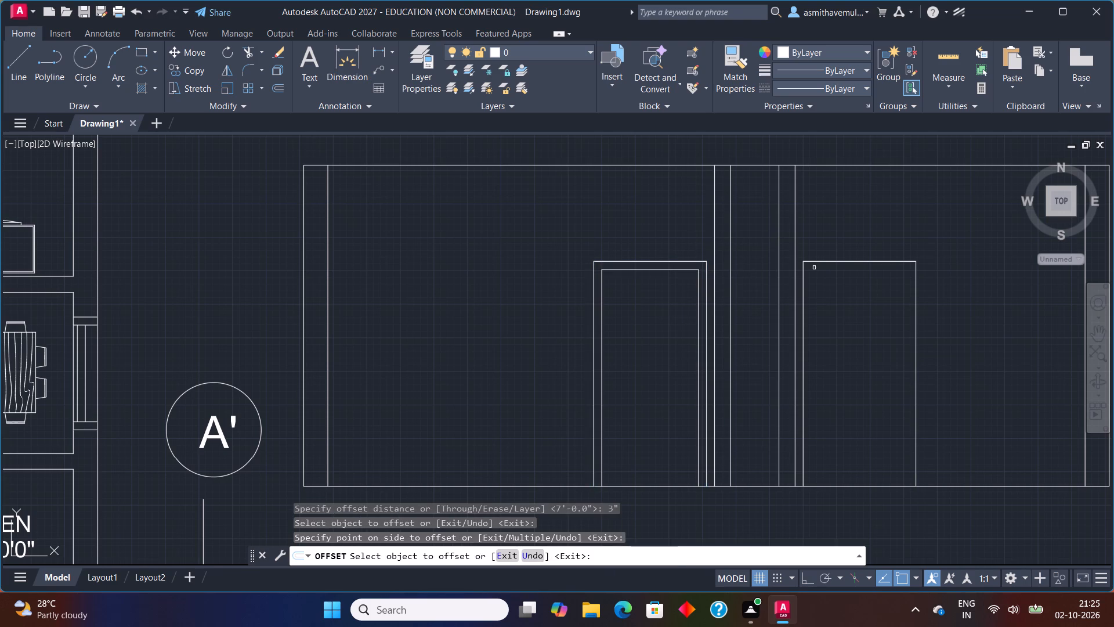
pyautogui.click(829, 261)
pyautogui.click(857, 324)
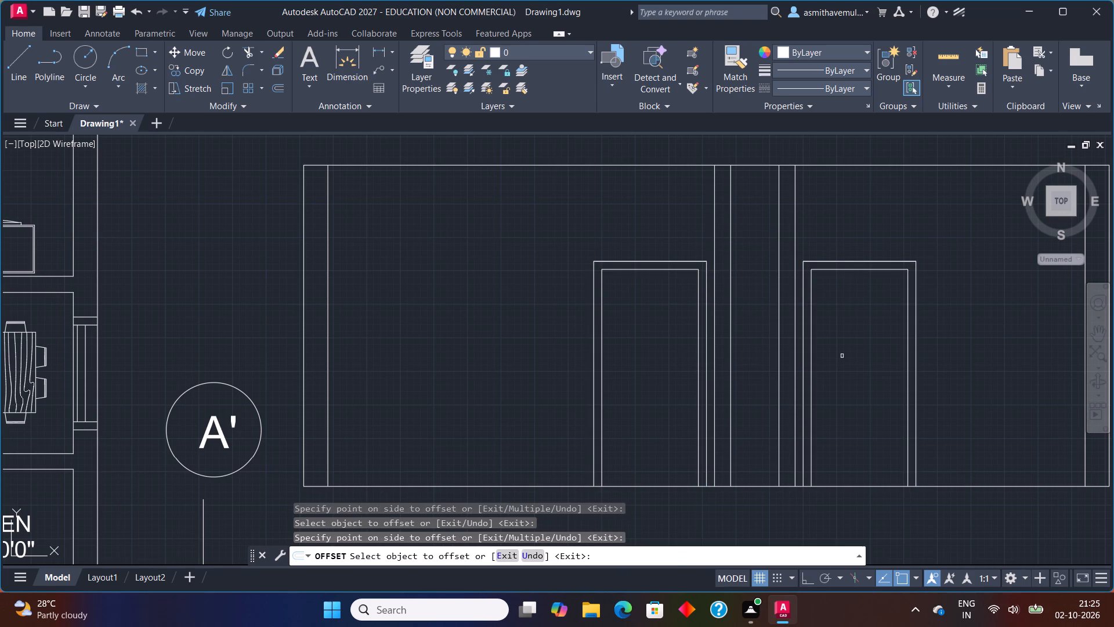
pyautogui.press('Escape')
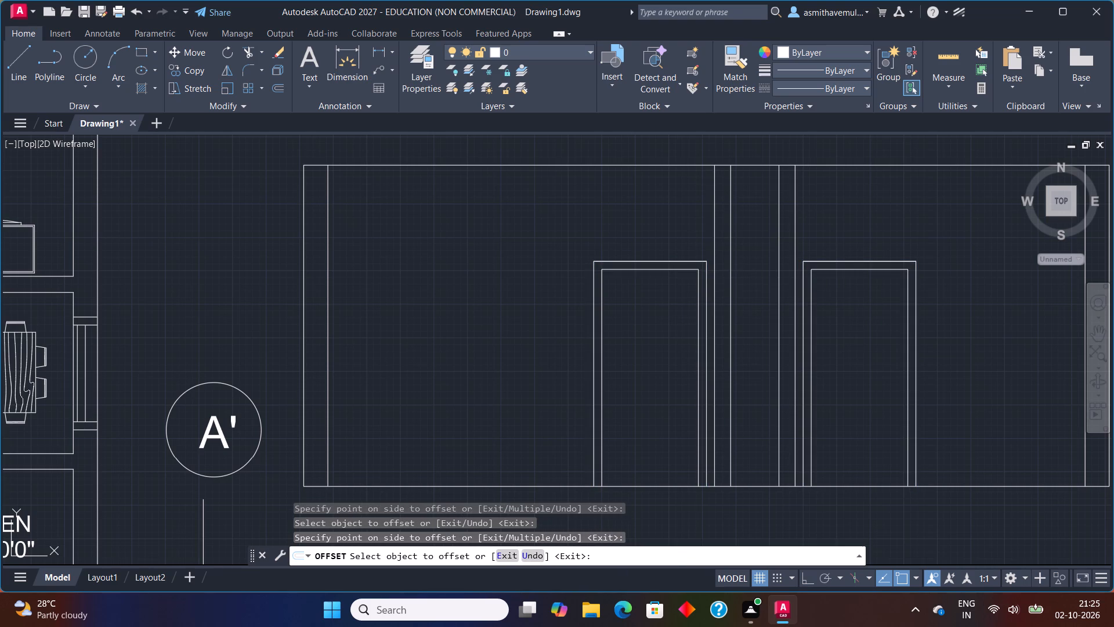
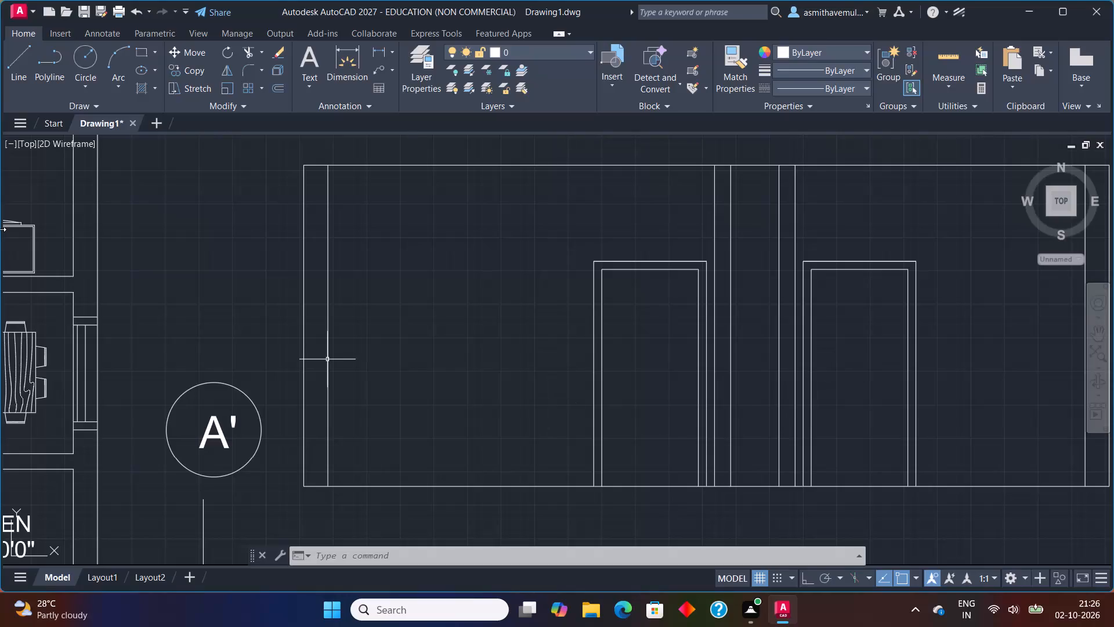
# Draw an open door leaf with slanted head and foot inside the section's BED ROOM - 3 door frame, hinged beside the middle wall.
pyautogui.scroll(-3, 259, 209)
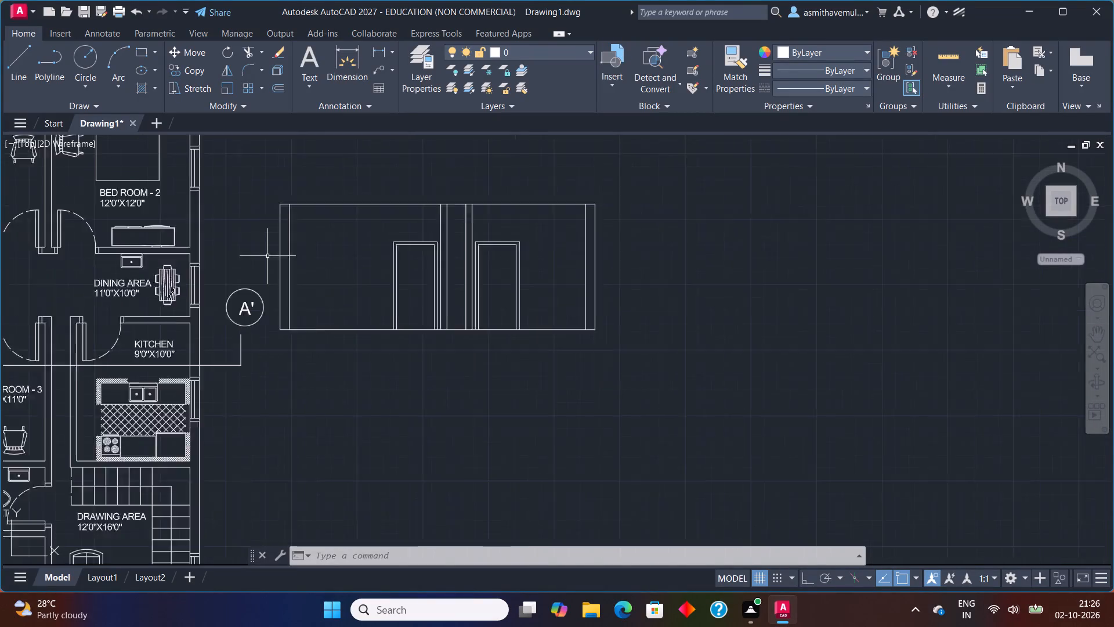
pyautogui.scroll(1, 274, 268)
pyautogui.scroll(1, 407, 268)
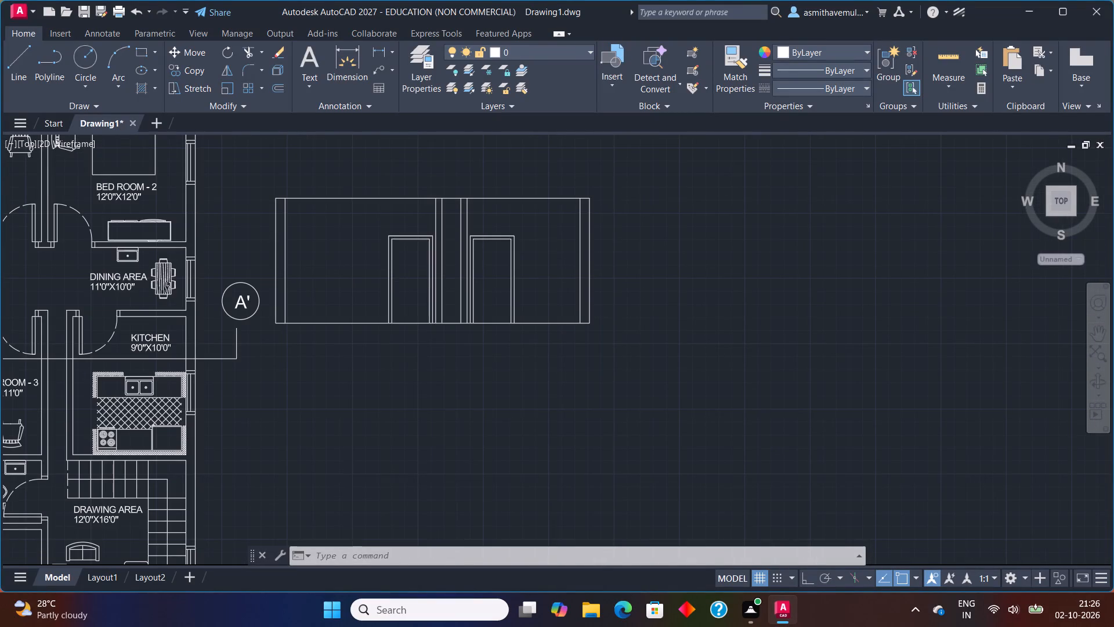
pyautogui.scroll(1, 407, 268)
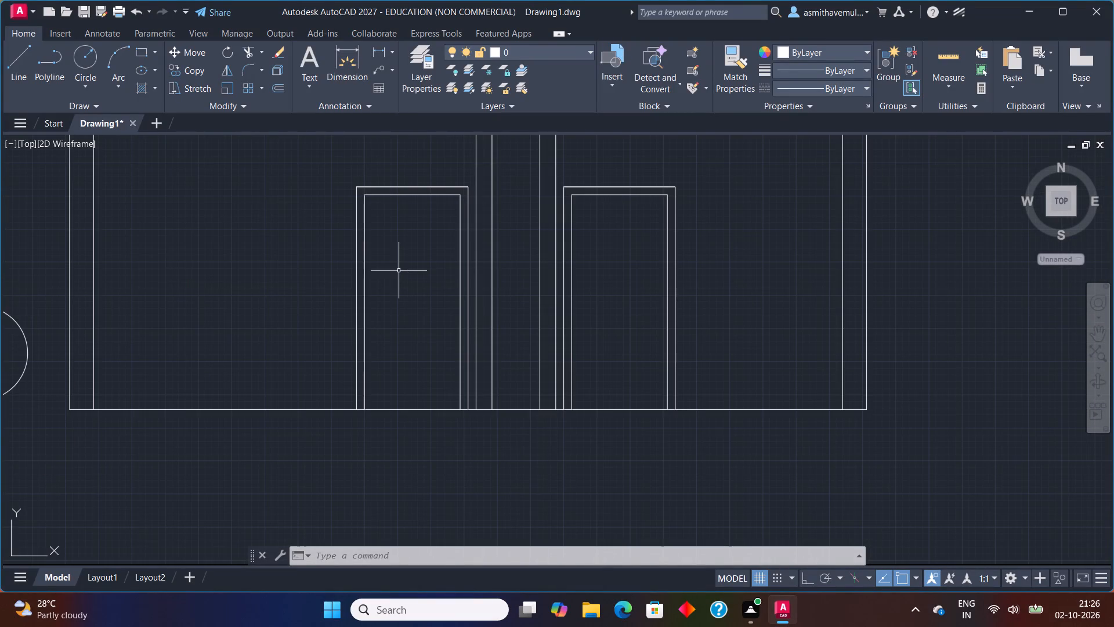
pyautogui.press('l')
pyautogui.press('Return')
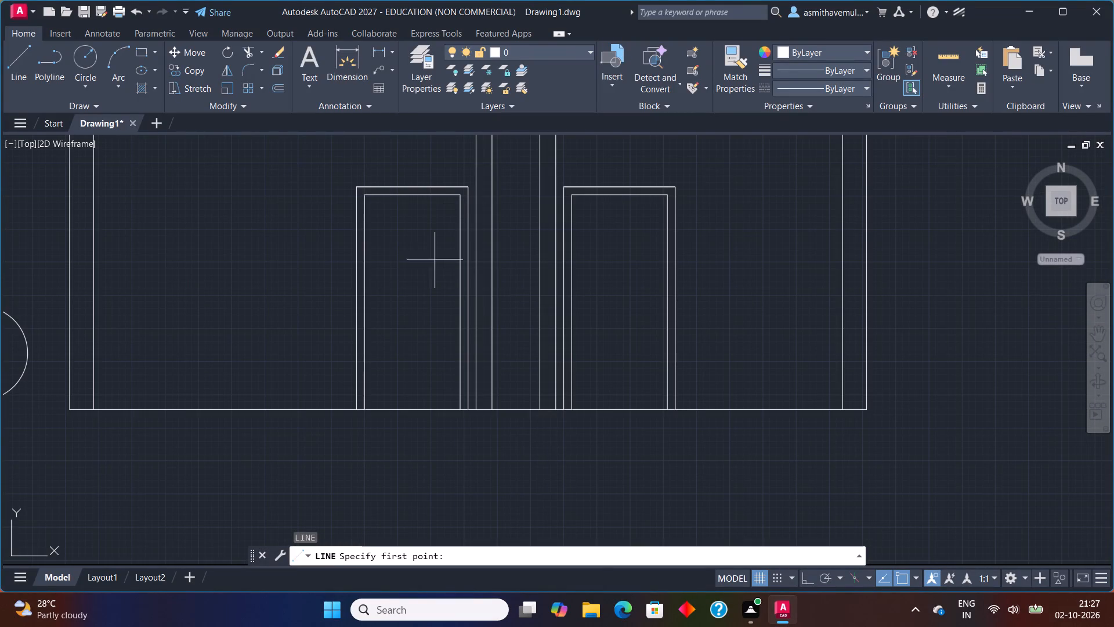
pyautogui.click(457, 197)
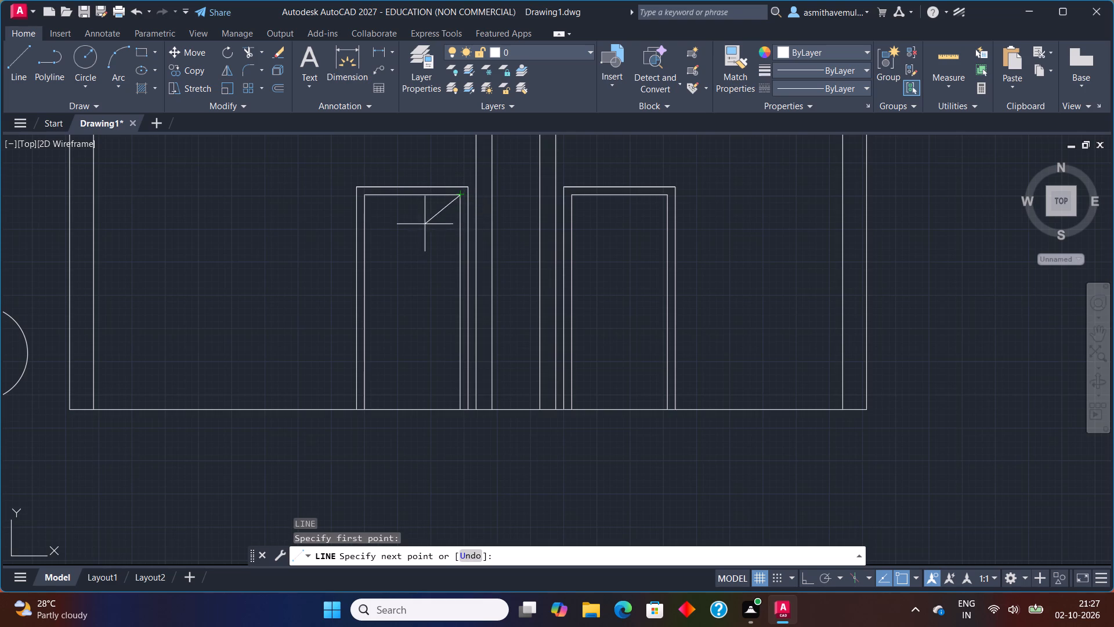
pyautogui.click(382, 215)
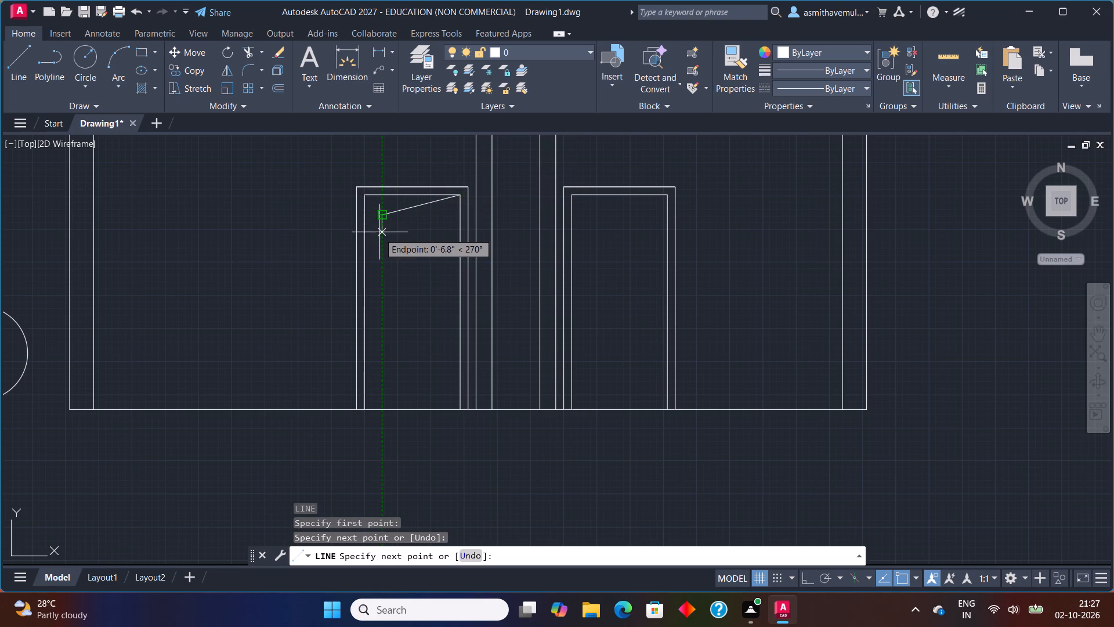
pyautogui.press('F9')
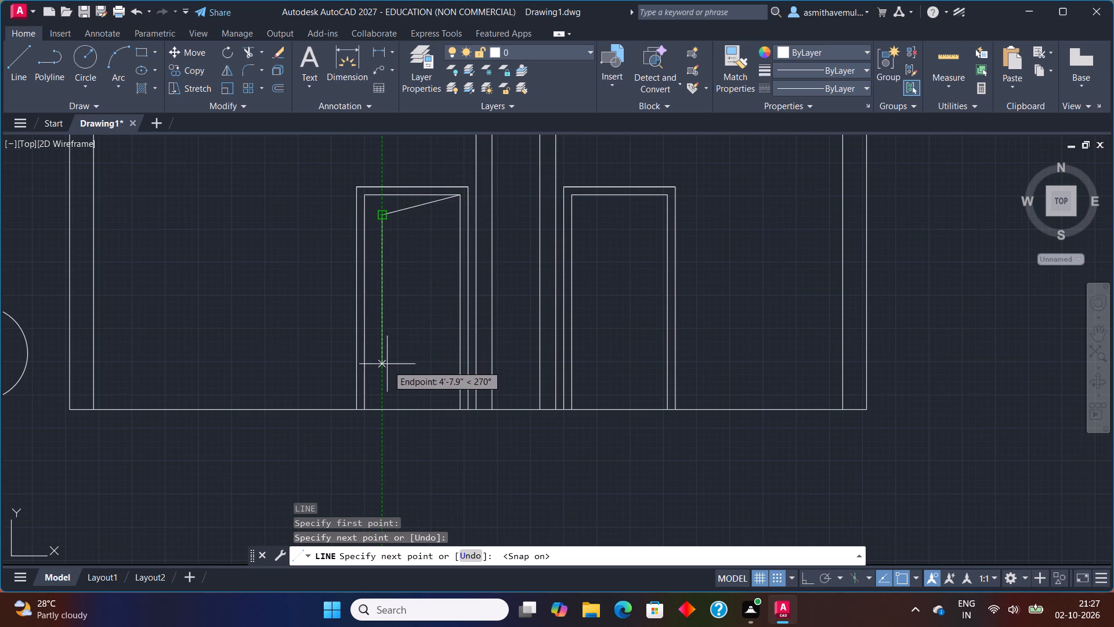
pyautogui.click(379, 383)
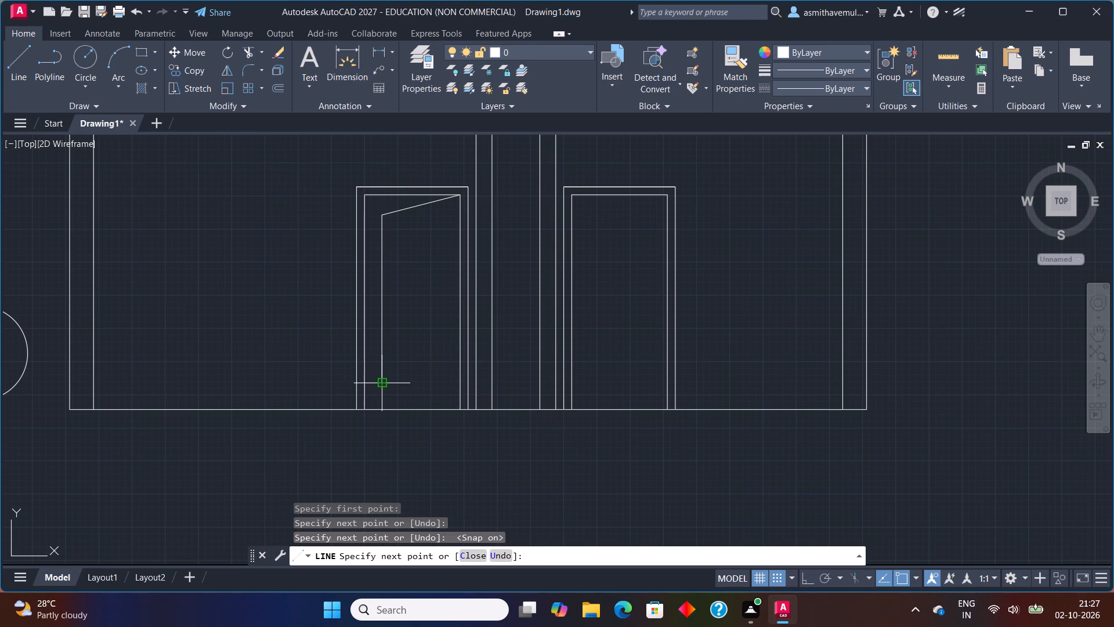
pyautogui.press('F8')
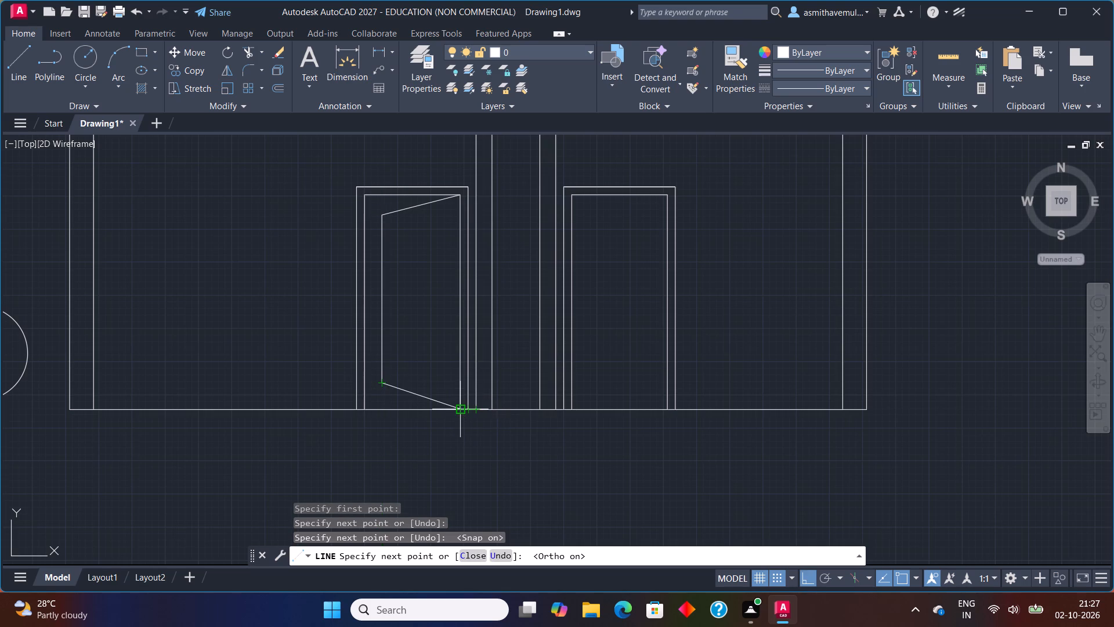
pyautogui.press('F8')
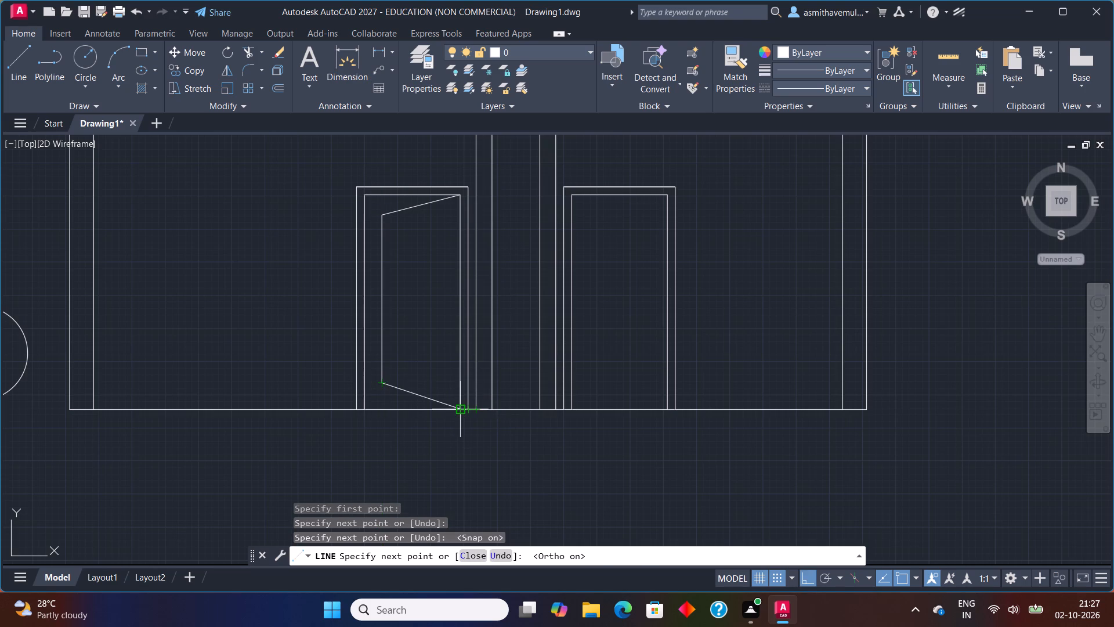
pyautogui.click(457, 412)
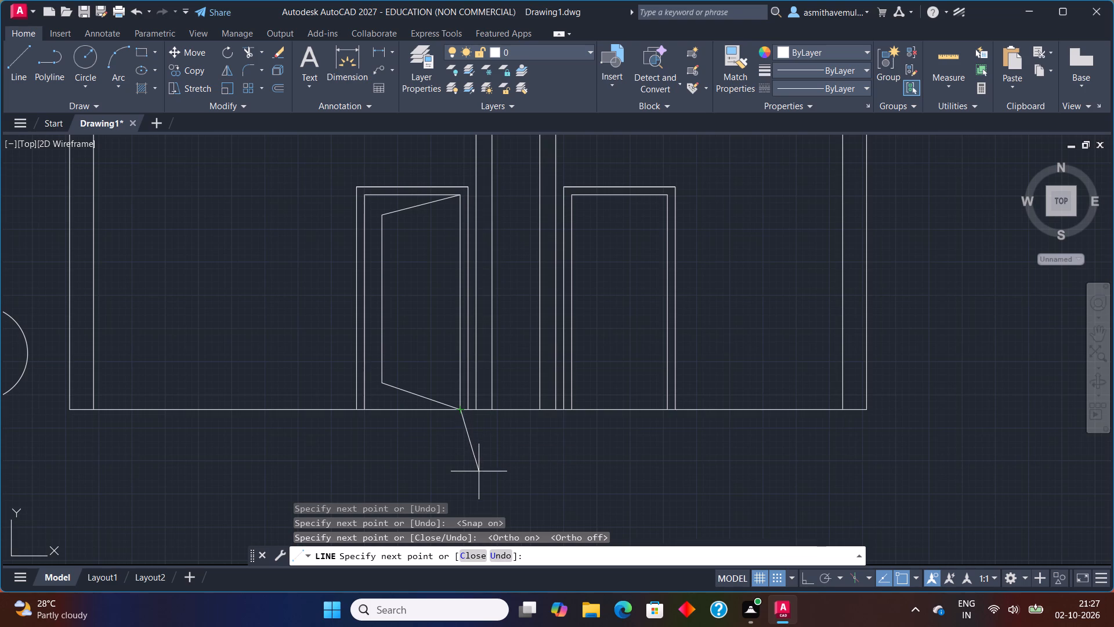
pyautogui.press('Escape')
# Draw a matching open door leaf inside the section's kitchen-side door frame, hinged at the inner jamb beside the middle wall.
pyautogui.scroll(-2, 480, 398)
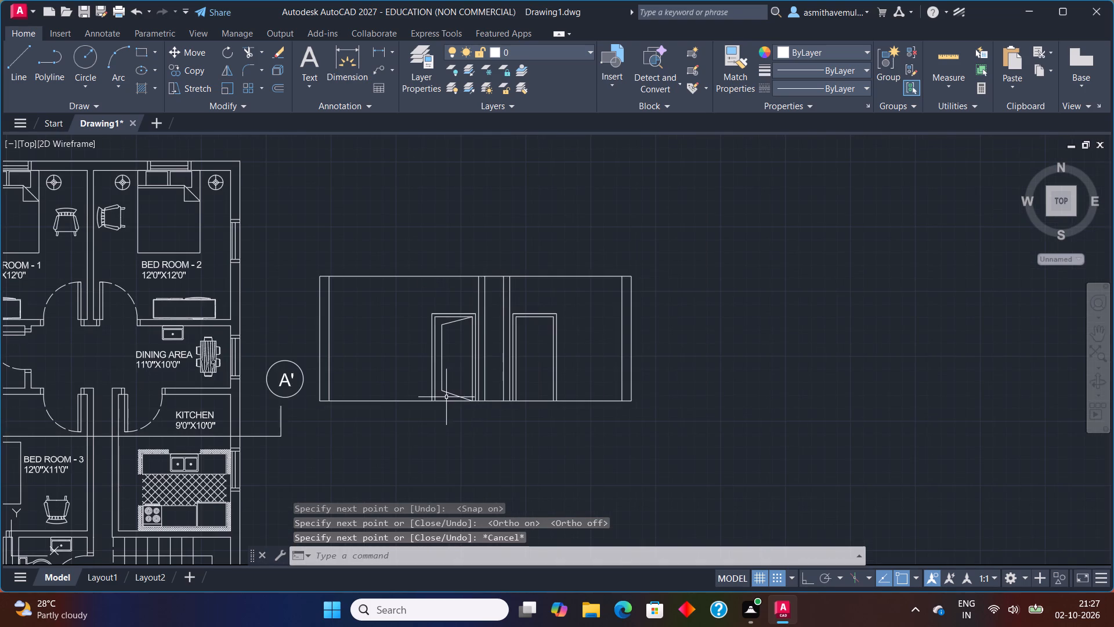
pyautogui.moveTo(446, 397); pyautogui.dragTo(552, 395, button='middle')
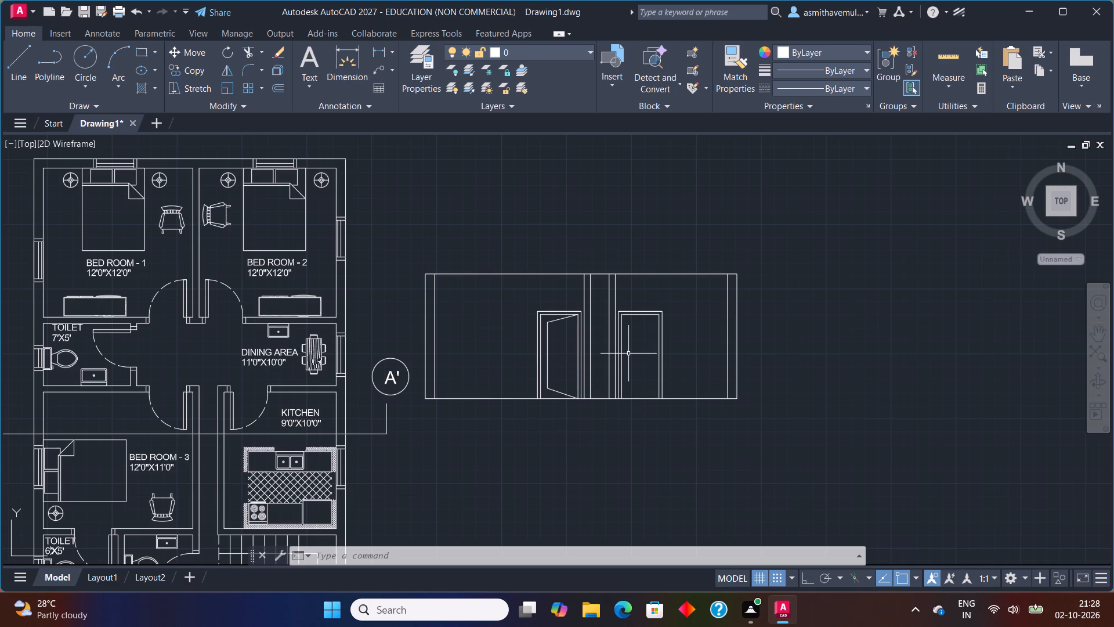
pyautogui.press('l')
pyautogui.press('Return')
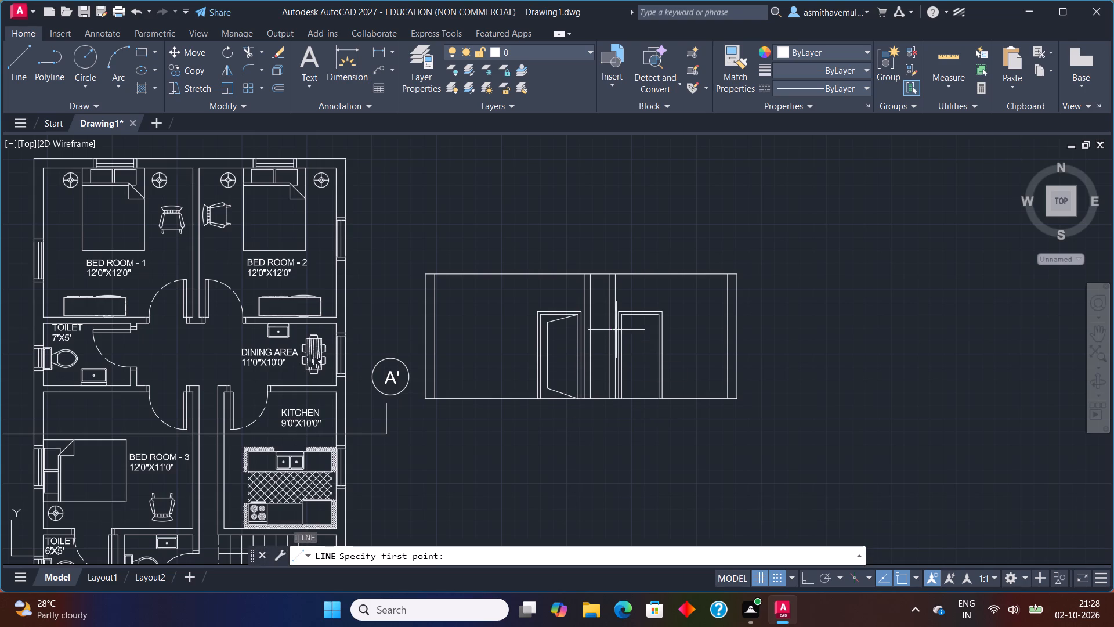
pyautogui.scroll(2, 614, 324)
pyautogui.click(631, 304)
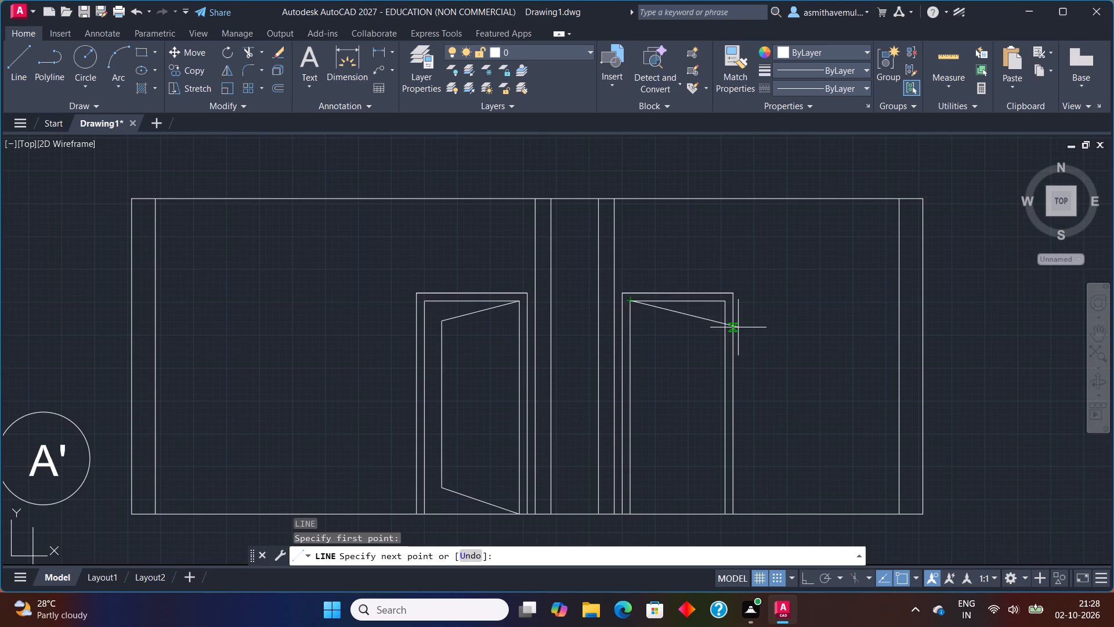
pyautogui.click(713, 323)
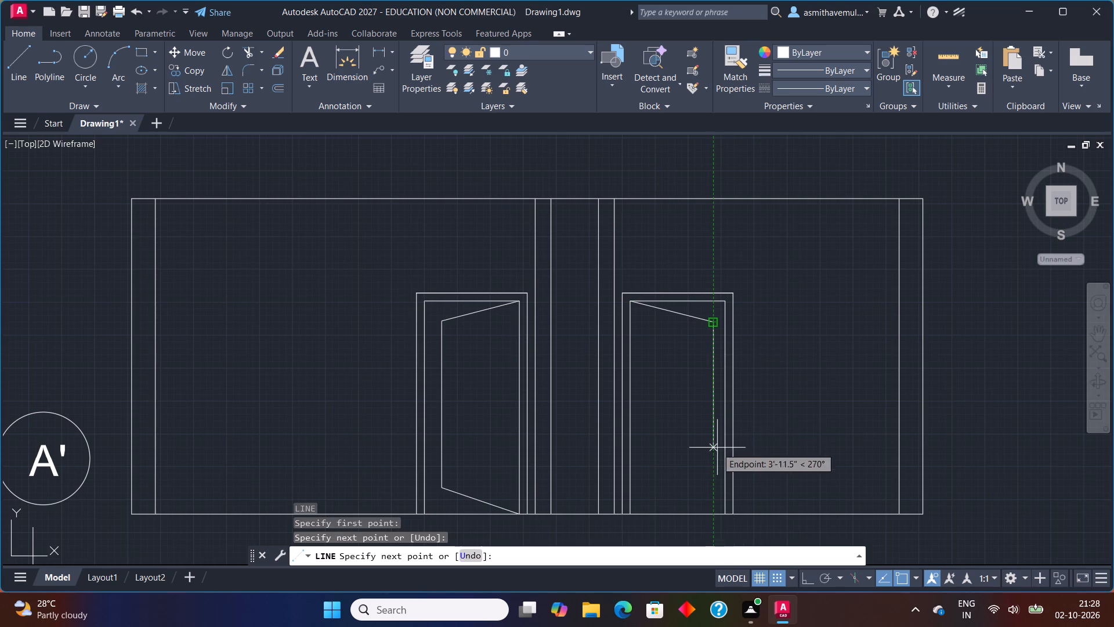
pyautogui.click(713, 490)
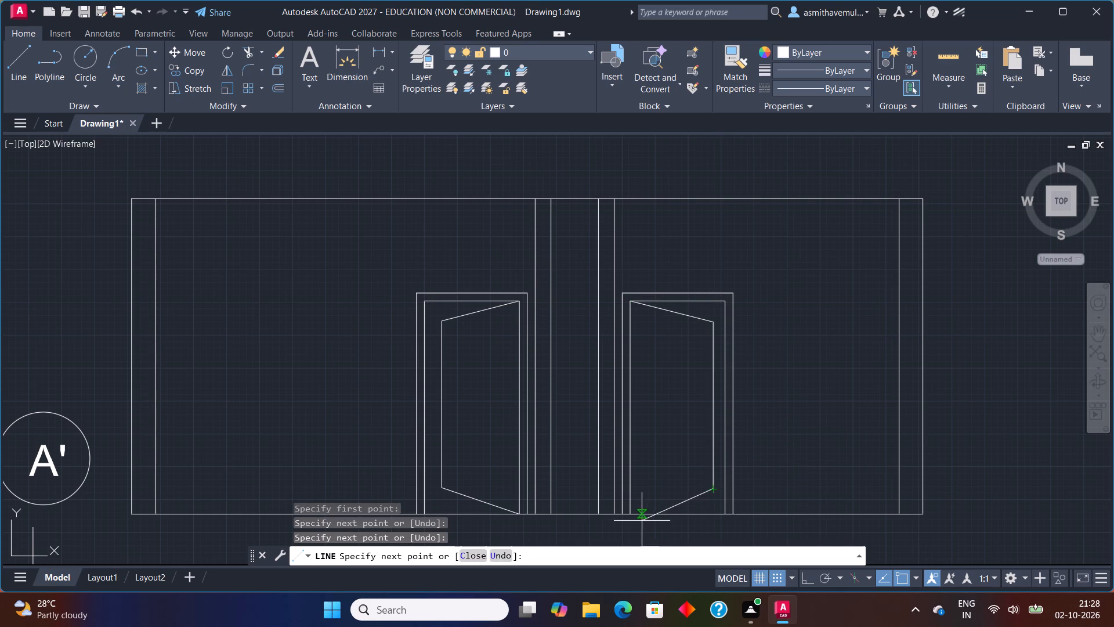
pyautogui.click(631, 518)
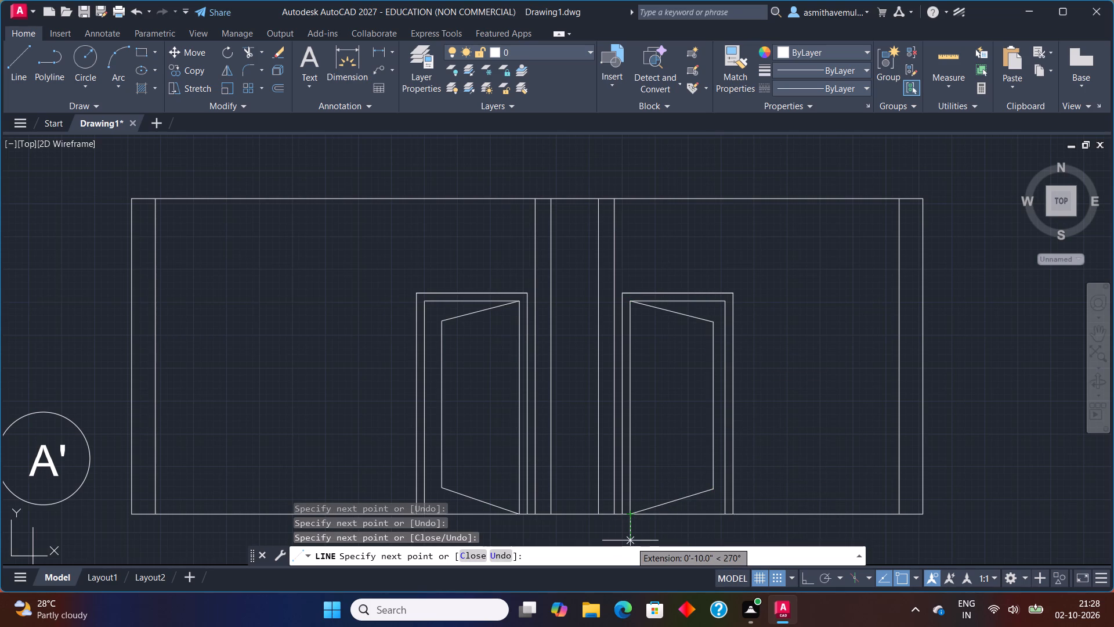
pyautogui.press('Escape')
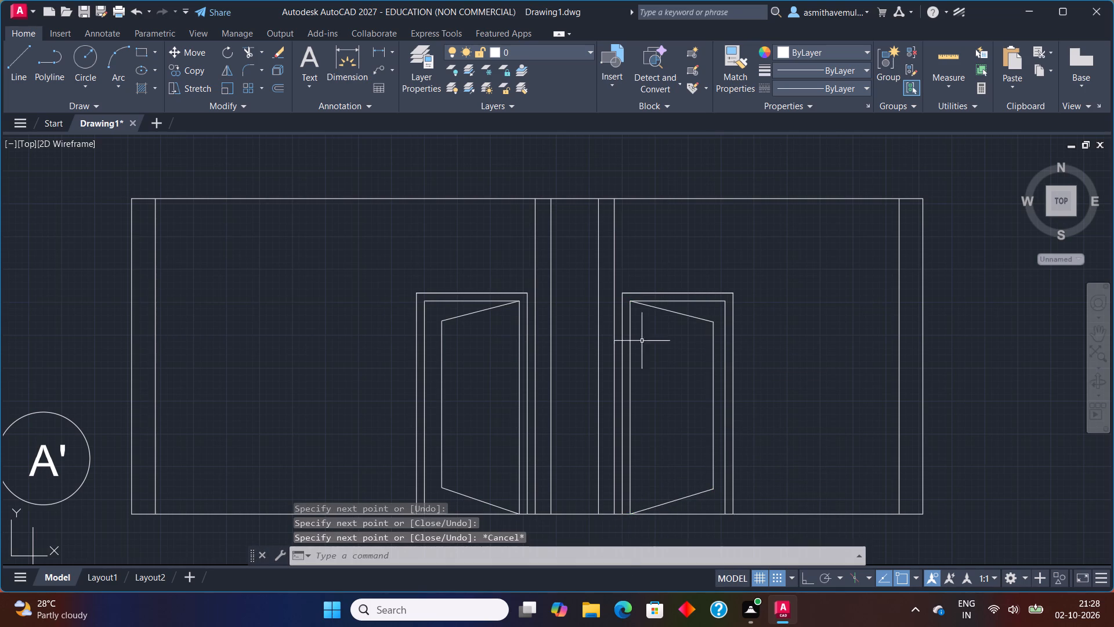
# Offset the section outline's top line 3' upward to mark the parapet height.
pyautogui.scroll(-1, 645, 331)
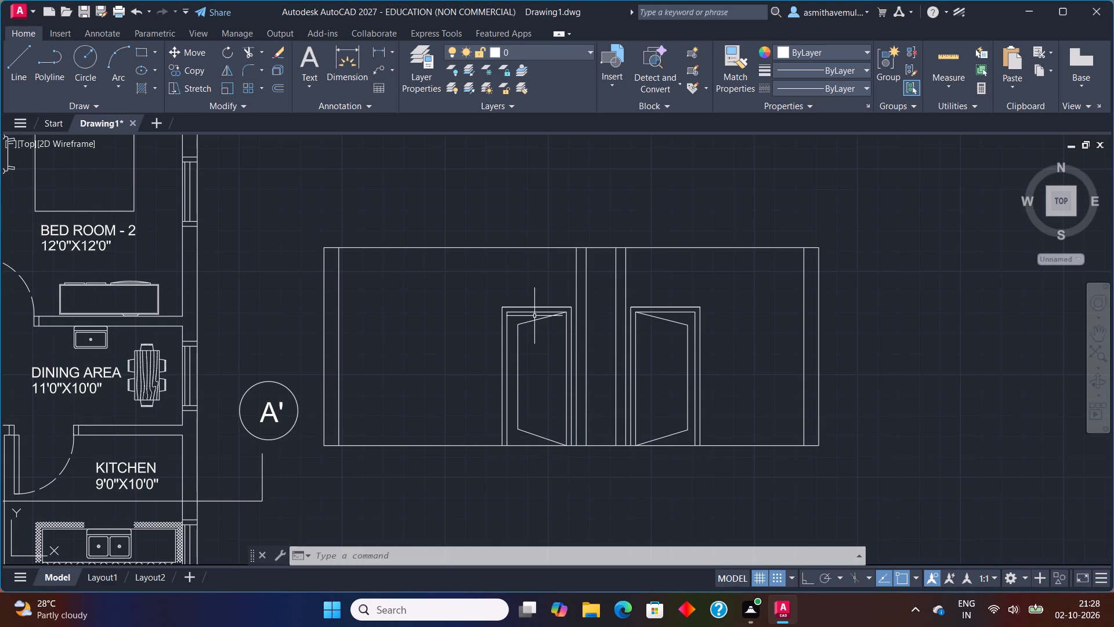
pyautogui.scroll(-3, 542, 331)
pyautogui.scroll(1, 559, 362)
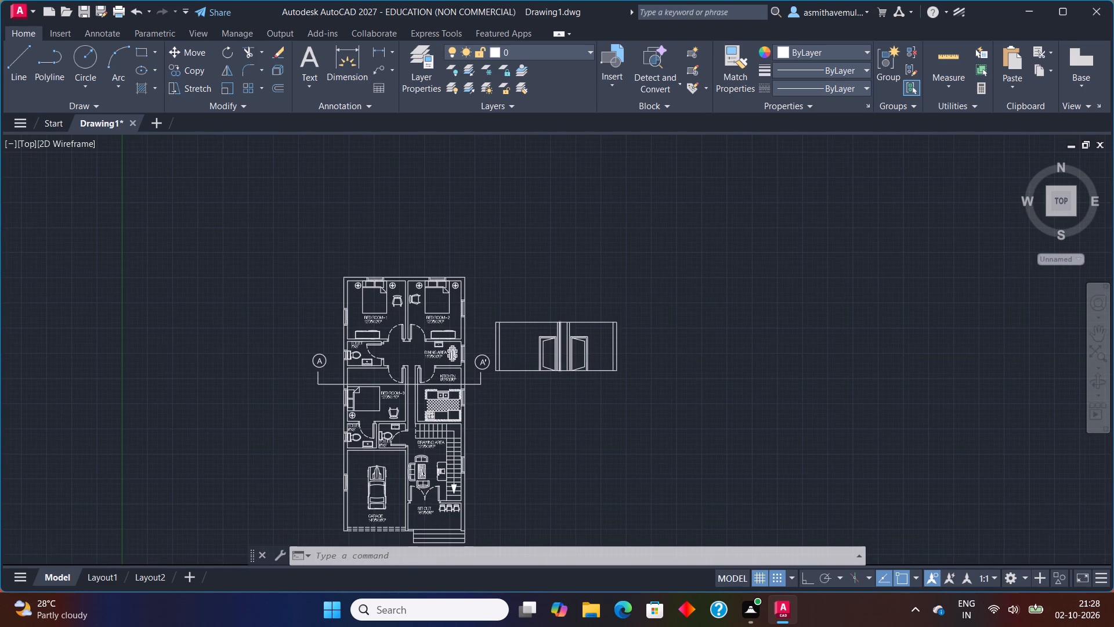
pyautogui.moveTo(559, 362); pyautogui.dragTo(667, 333, button='middle')
pyautogui.scroll(1, 630, 374)
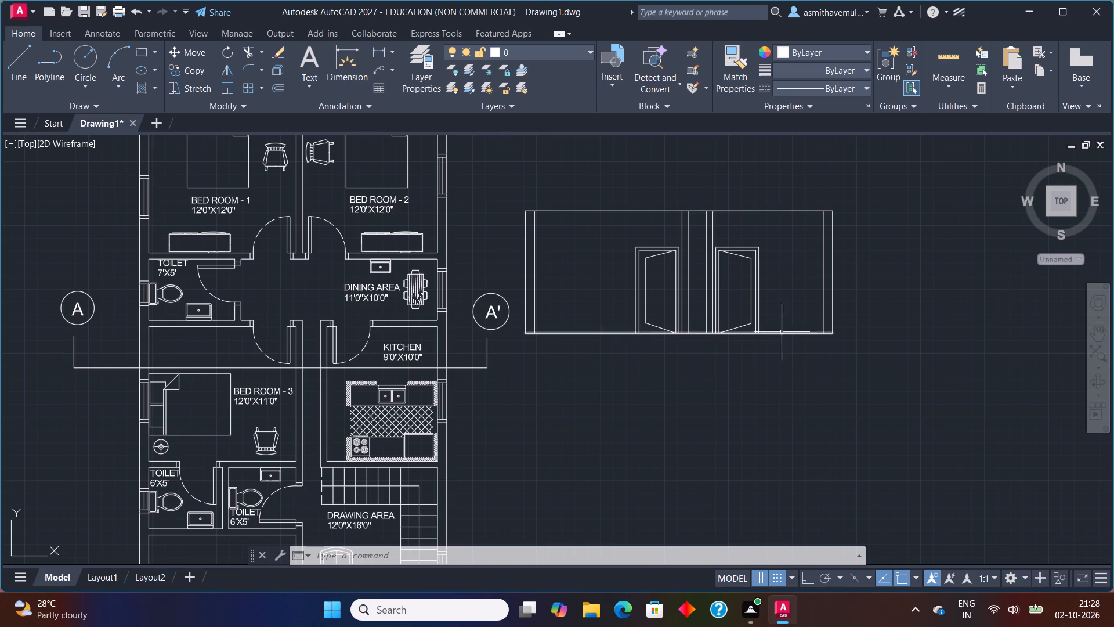
pyautogui.scroll(1, 776, 290)
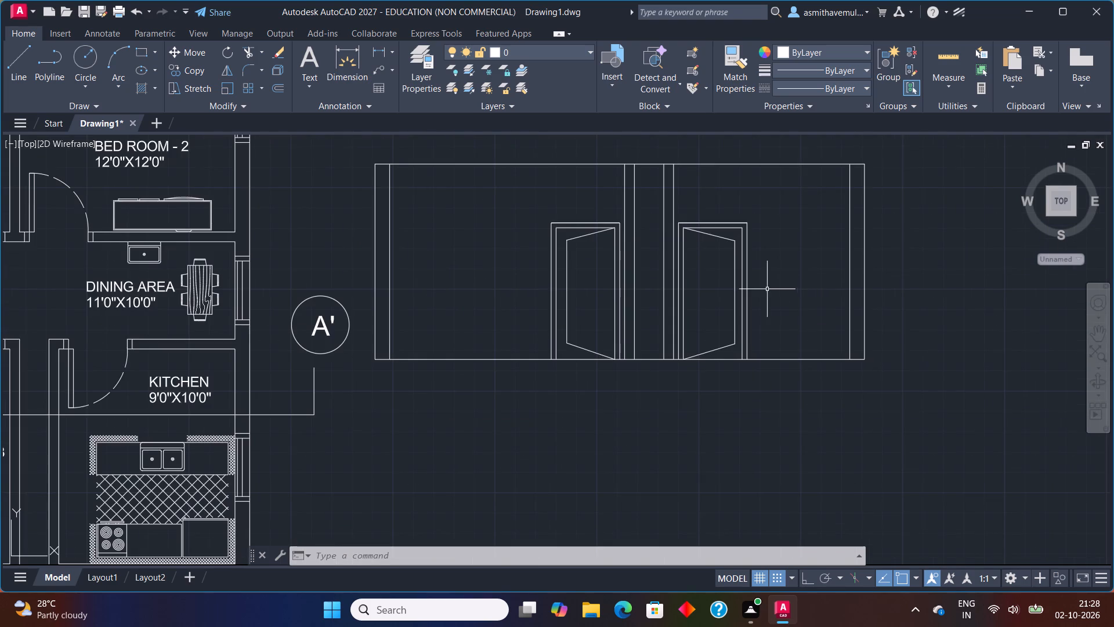
pyautogui.moveTo(767, 289); pyautogui.dragTo(815, 369, button='middle')
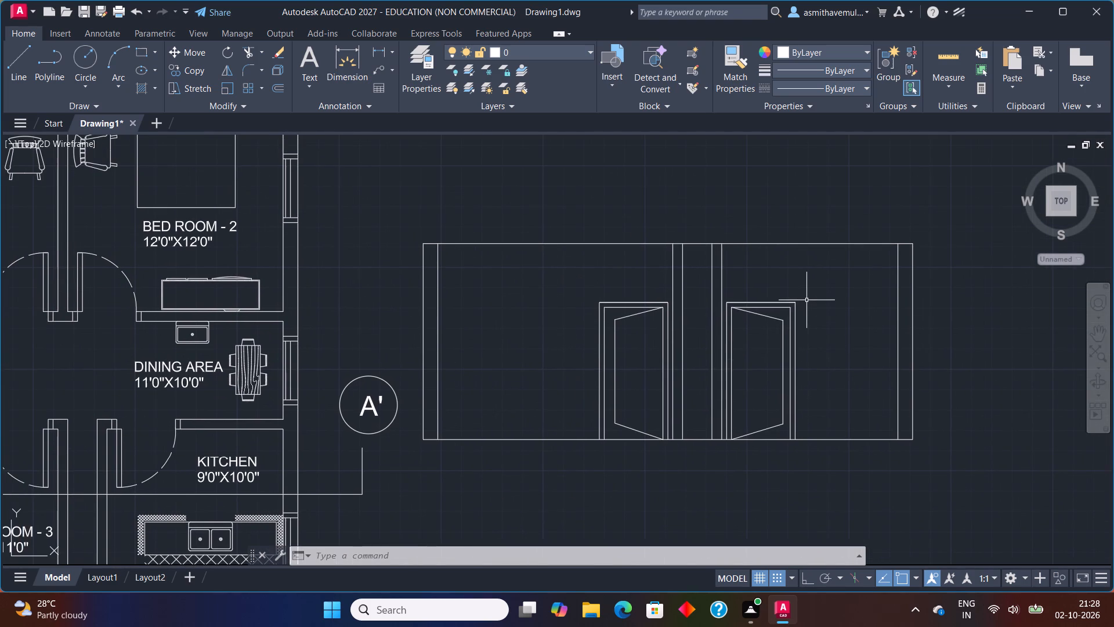
pyautogui.press('o')
pyautogui.press('Return')
pyautogui.write("3'")
pyautogui.press('Return')
pyautogui.click(805, 244)
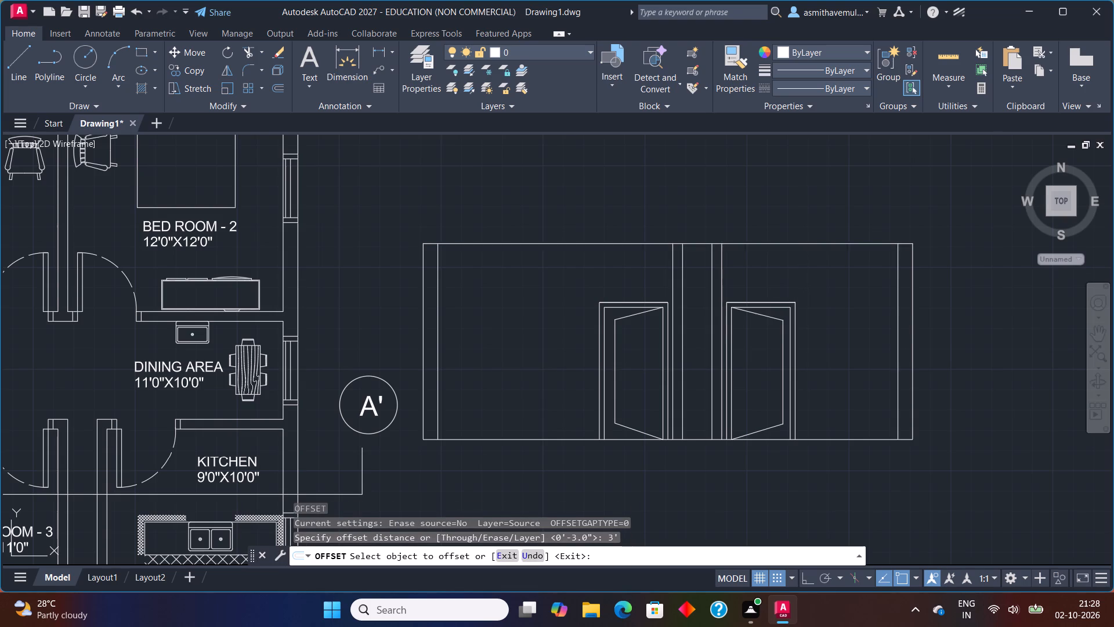
pyautogui.click(796, 201)
pyautogui.press('Escape')
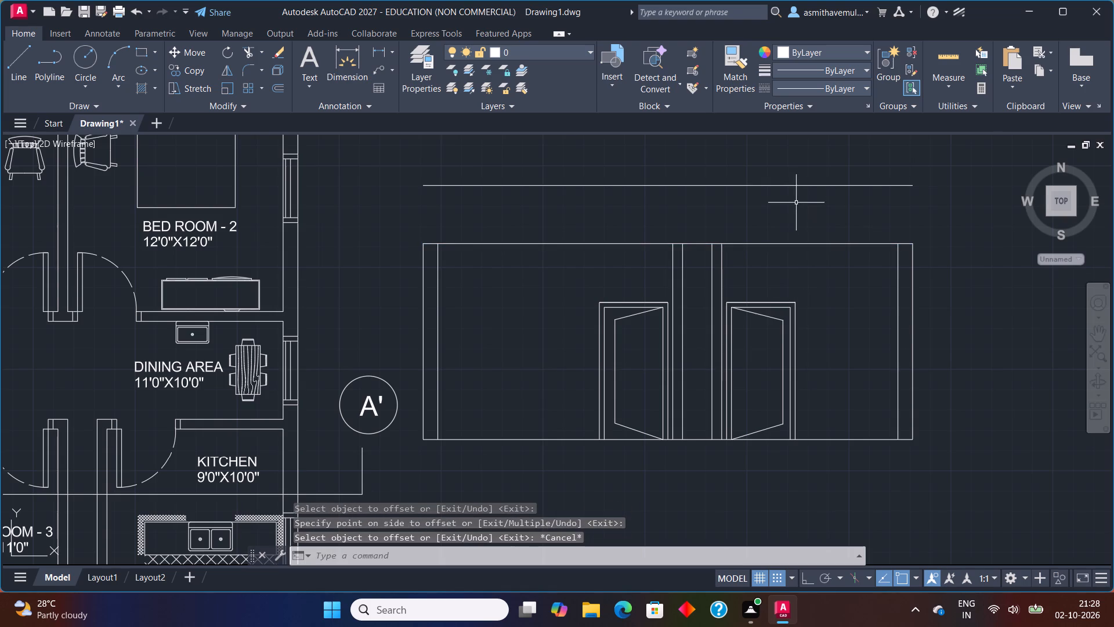
# Draw vertical lines at both ends of the section joining its top line to the 3' offset line, closing the parapet.
pyautogui.press('l')
pyautogui.press('Return')
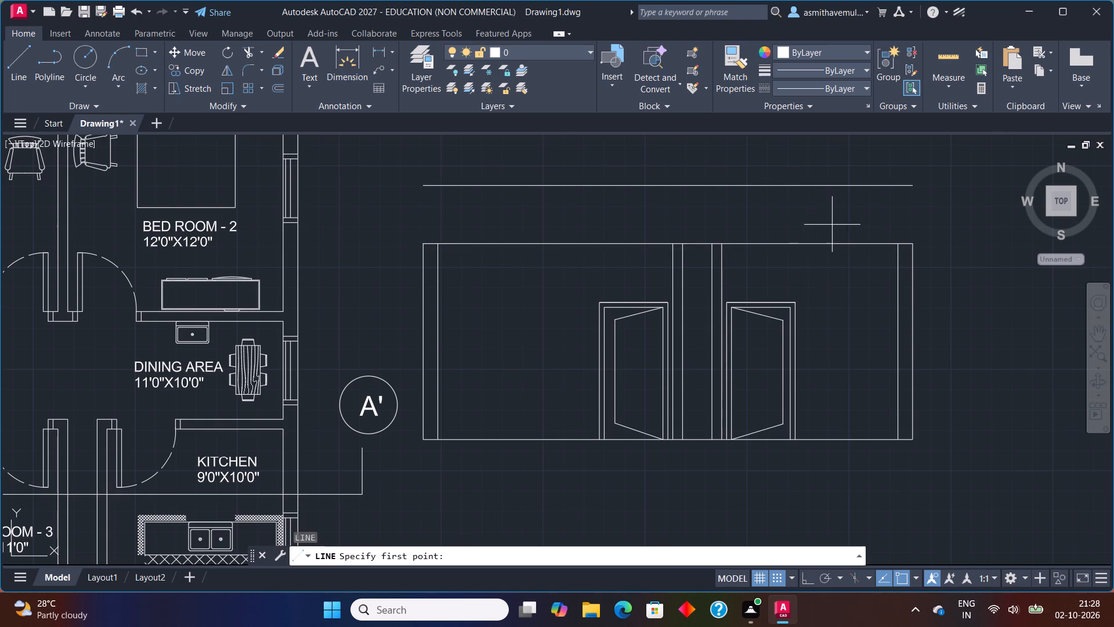
pyautogui.click(917, 245)
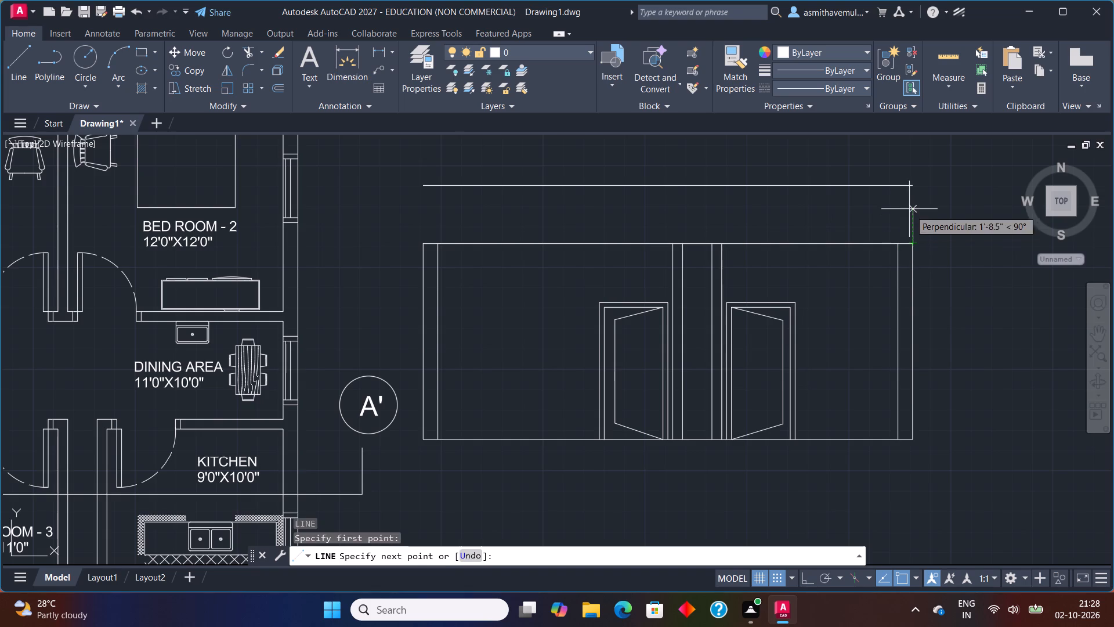
pyautogui.click(912, 186)
pyautogui.press('Escape')
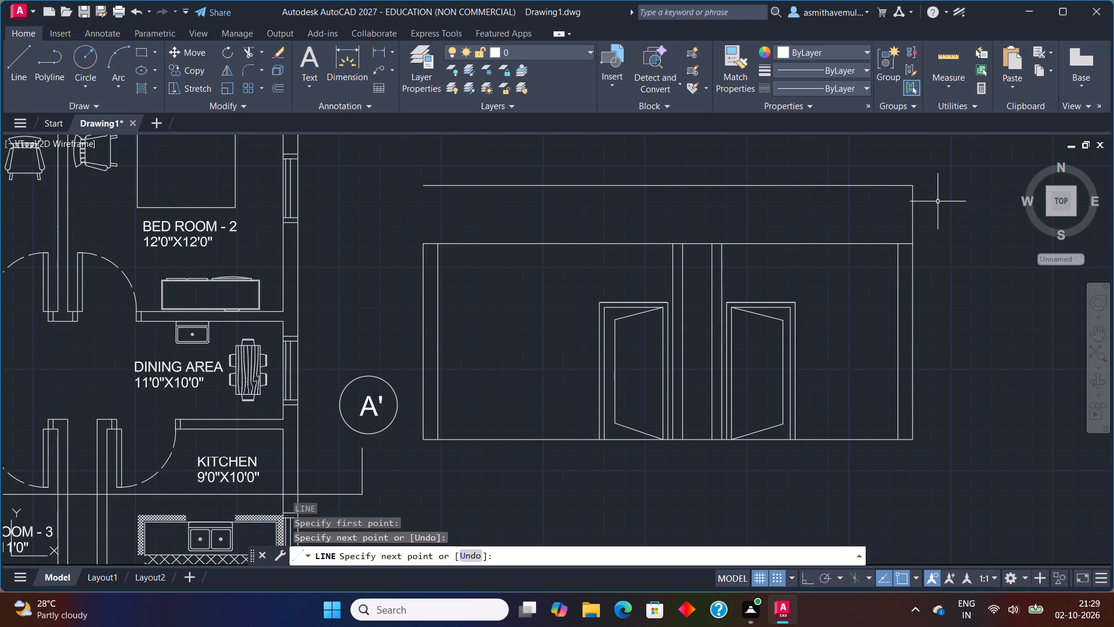
pyautogui.press('l')
pyautogui.press('Return')
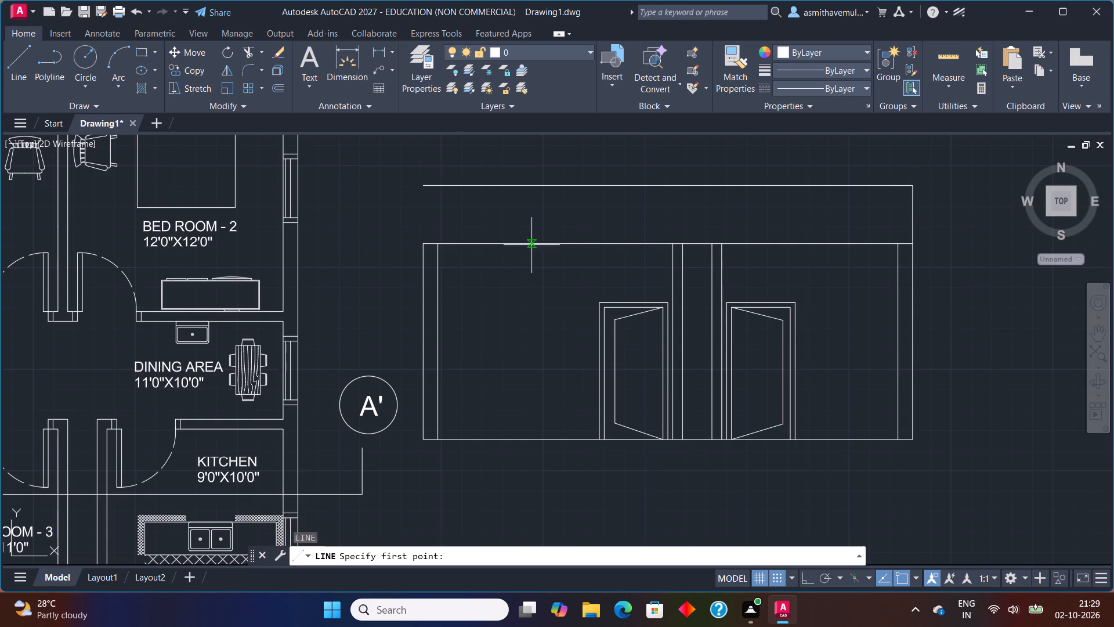
pyautogui.click(428, 242)
pyautogui.click(426, 182)
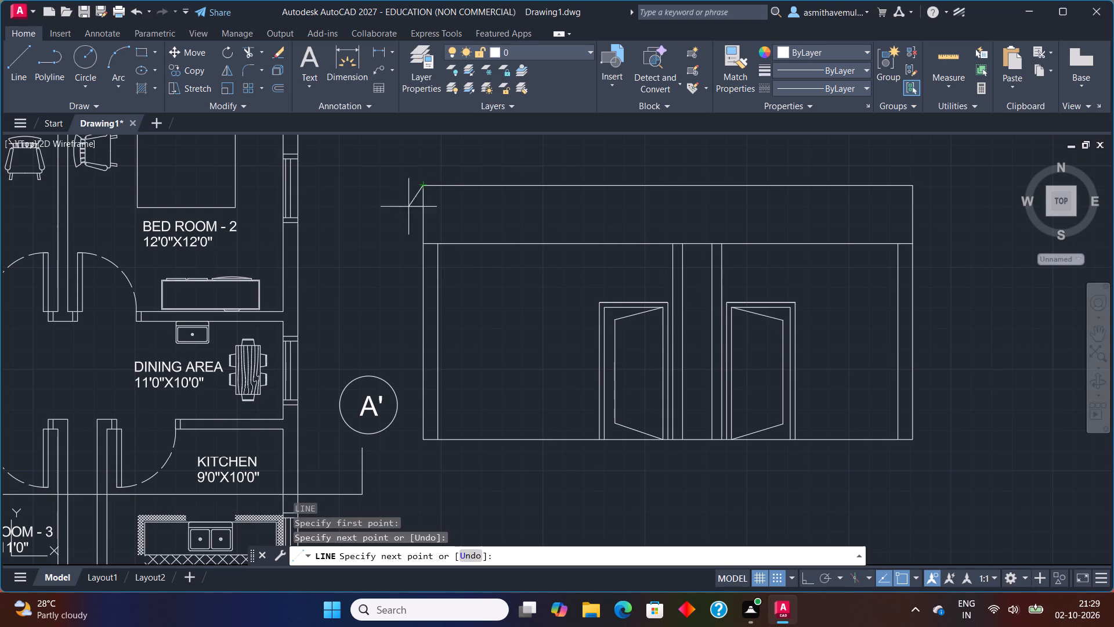
pyautogui.press('Escape')
pyautogui.scroll(-1, 620, 302)
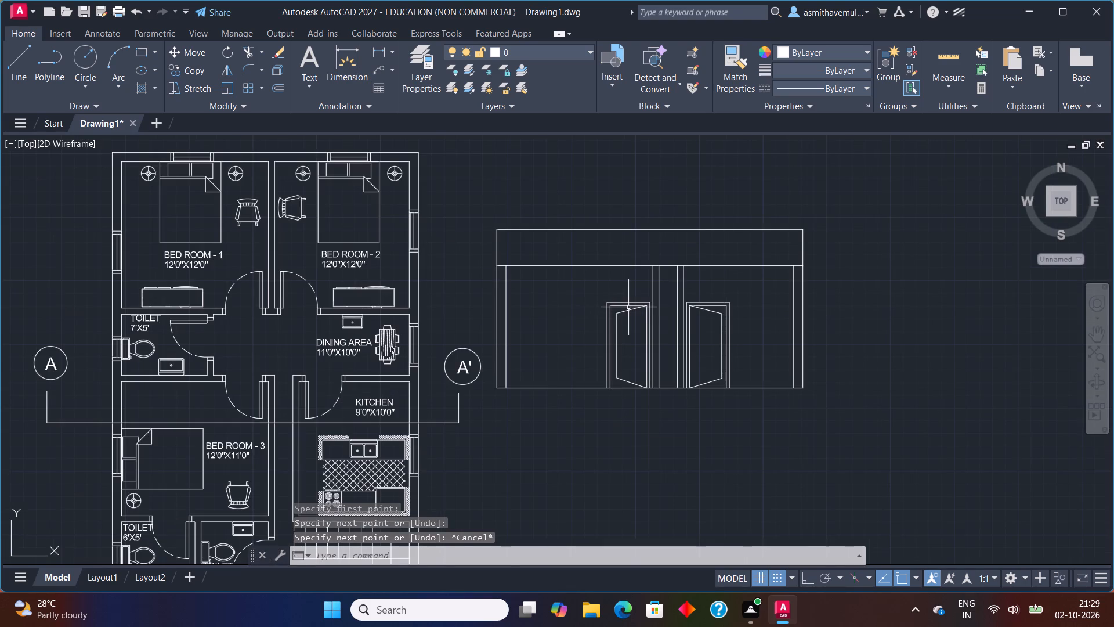
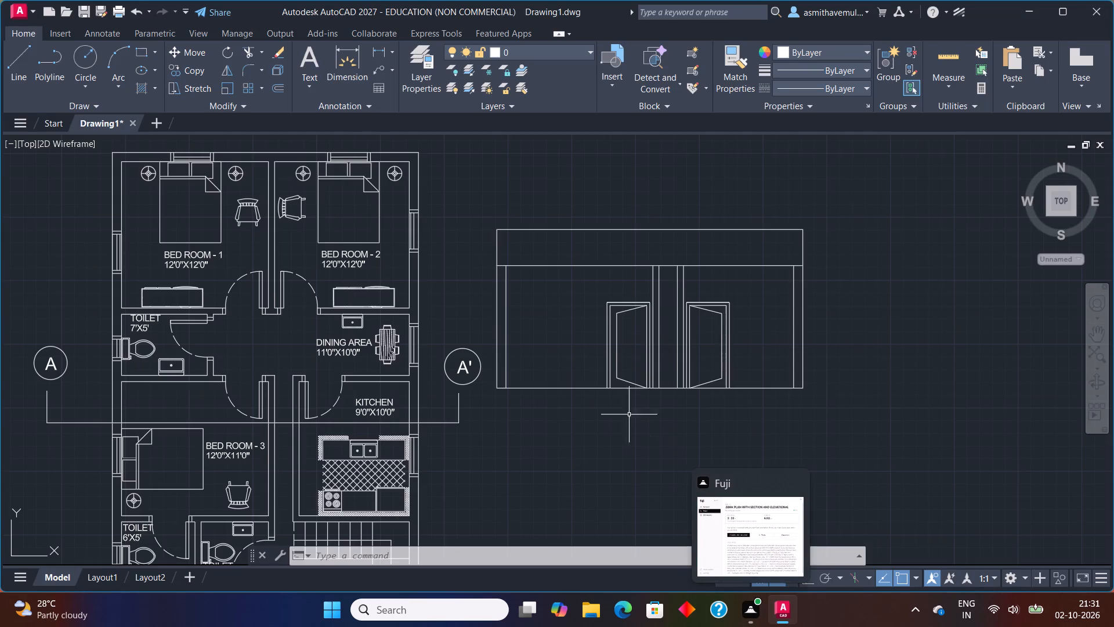
# Below the section, start a stepped footing outline with Ortho on: a 3'6" base line to the right, followed by a 9" vertical rise.
pyautogui.moveTo(490, 331); pyautogui.dragTo(514, 296, button='middle')
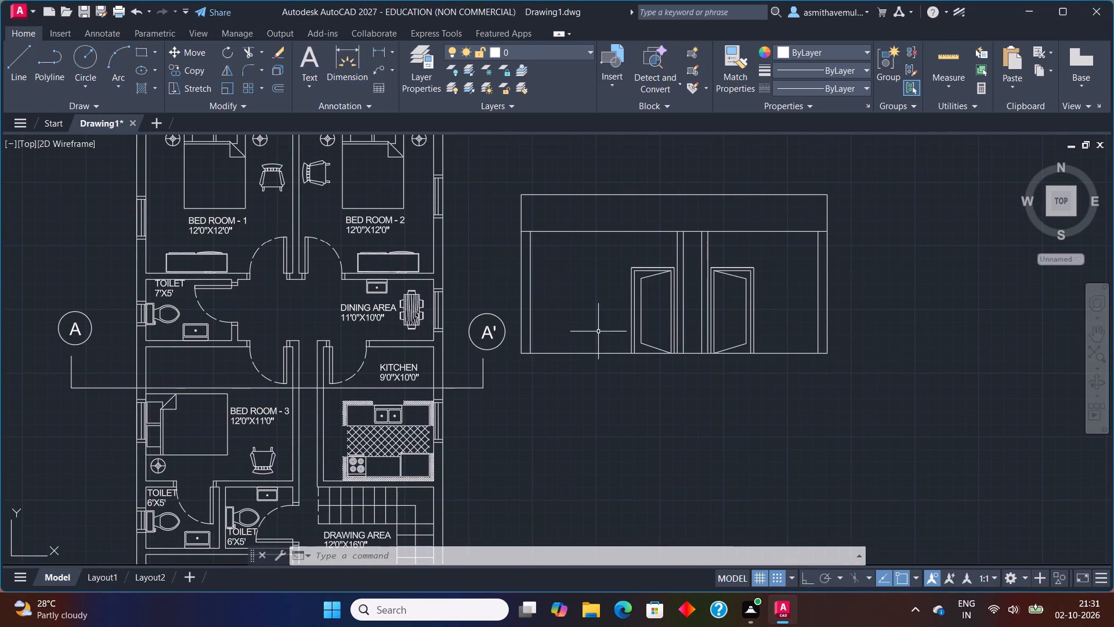
pyautogui.moveTo(602, 342); pyautogui.dragTo(628, 279, button='middle')
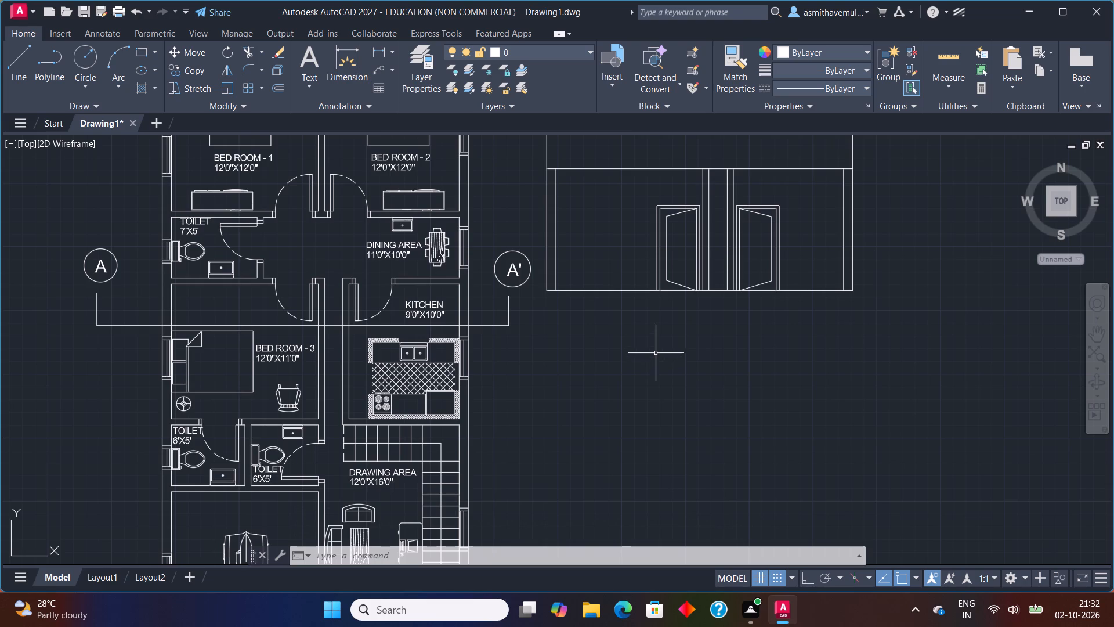
pyautogui.press('l')
pyautogui.press('Return')
pyautogui.click(751, 461)
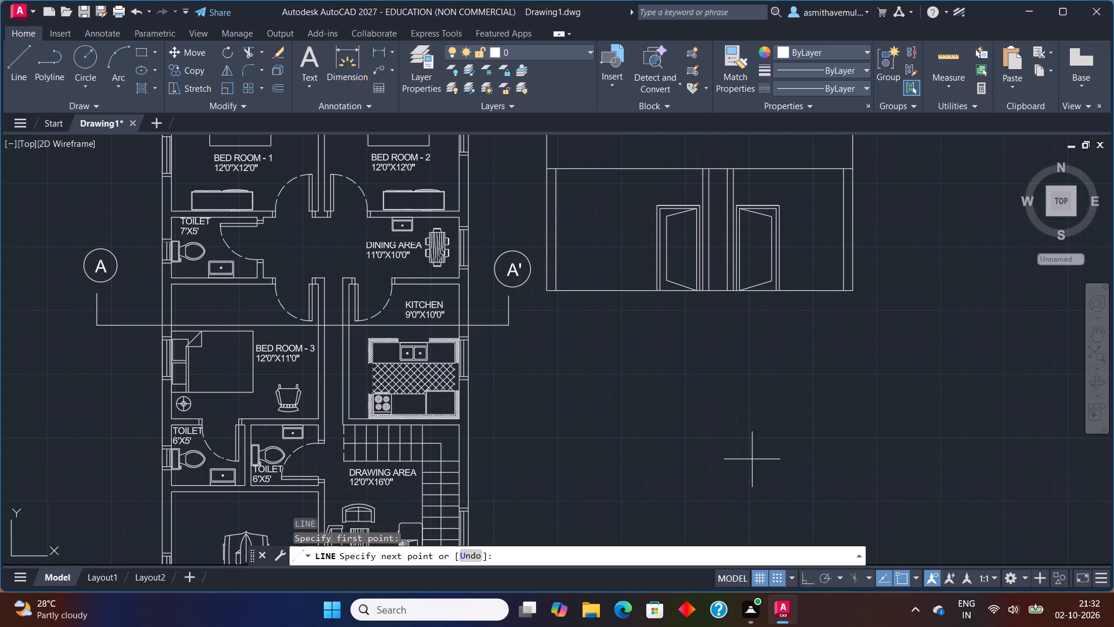
pyautogui.press('F8')
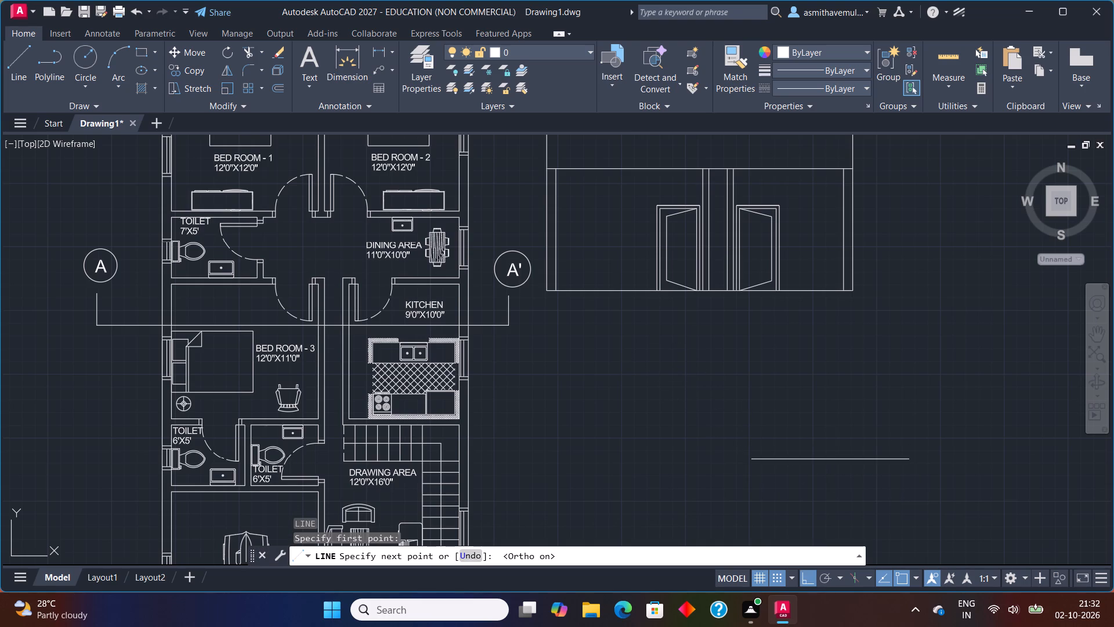
pyautogui.press('3')
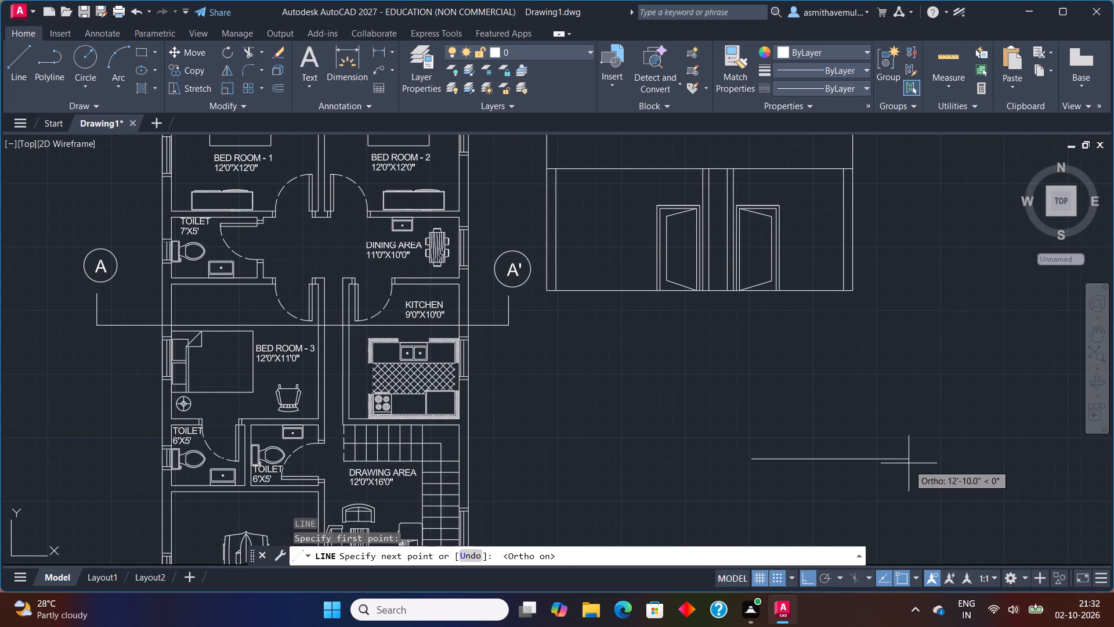
pyautogui.press("'")
pyautogui.press('6')
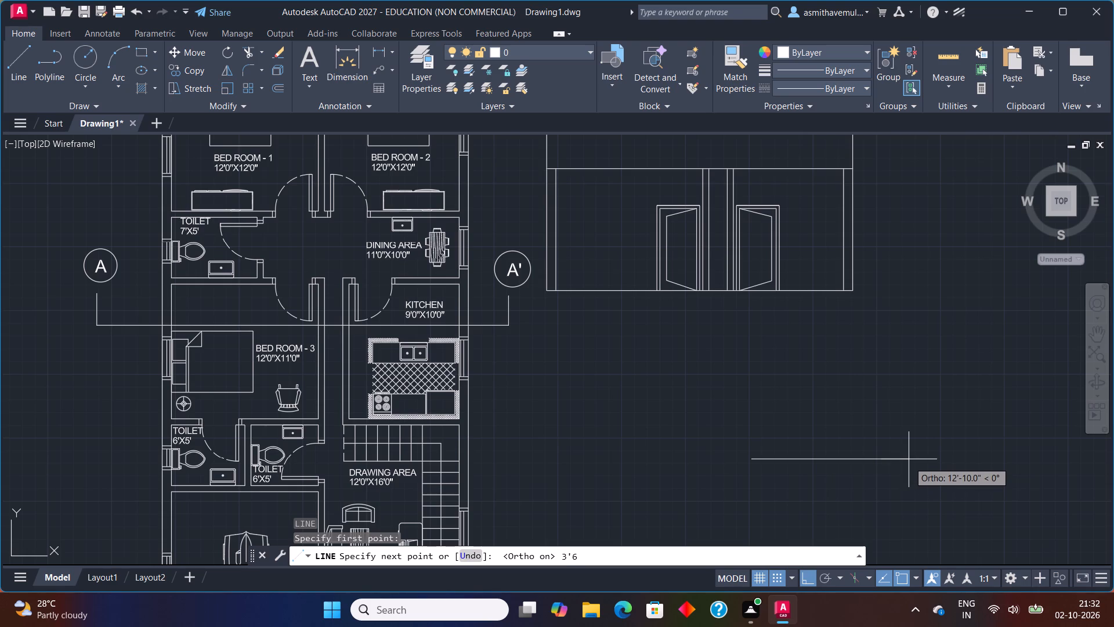
pyautogui.hotkey('shift', '"')
pyautogui.press('Return')
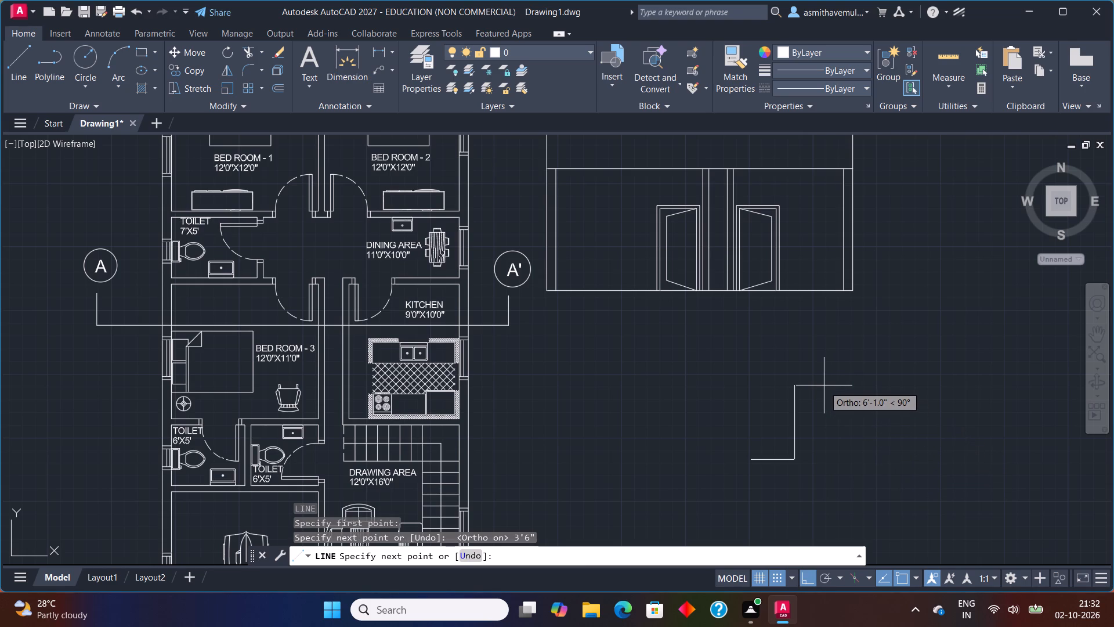
pyautogui.press('9')
pyautogui.hotkey('shift', '"')
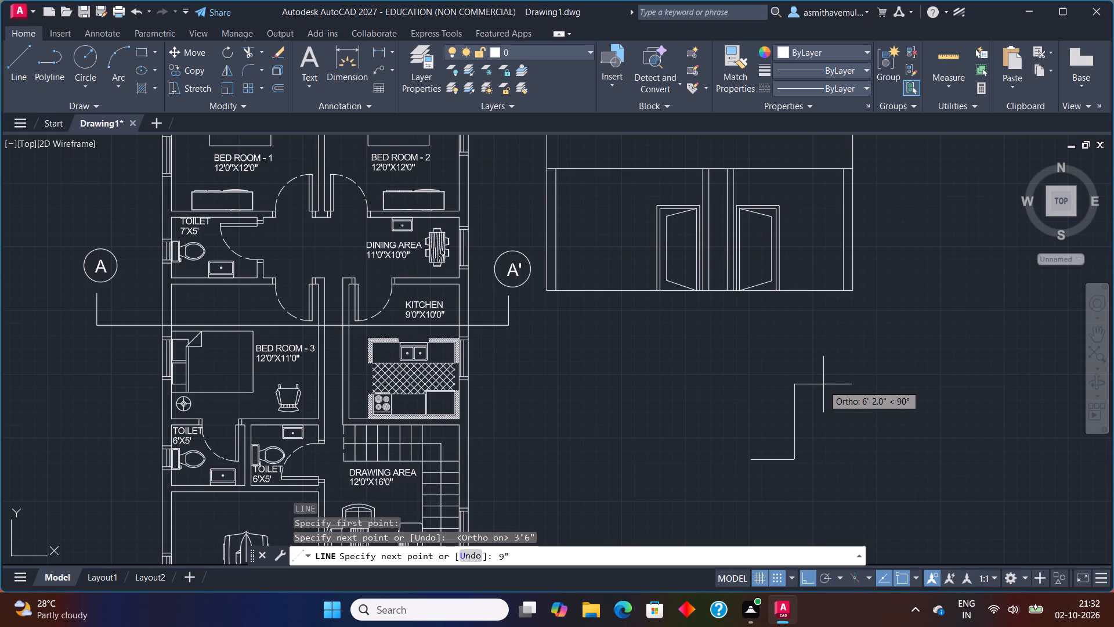
pyautogui.press('Return')
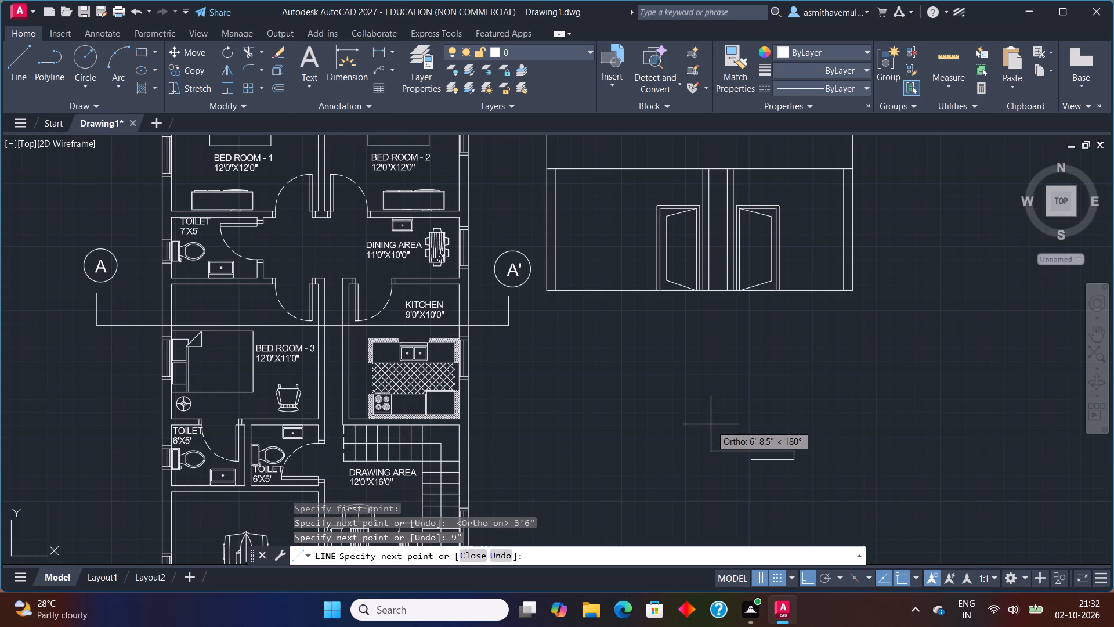
# Continue the footing's right side with a 5" inward step, a 9" rise and another 5" inward step.
pyautogui.scroll(1, 710, 424)
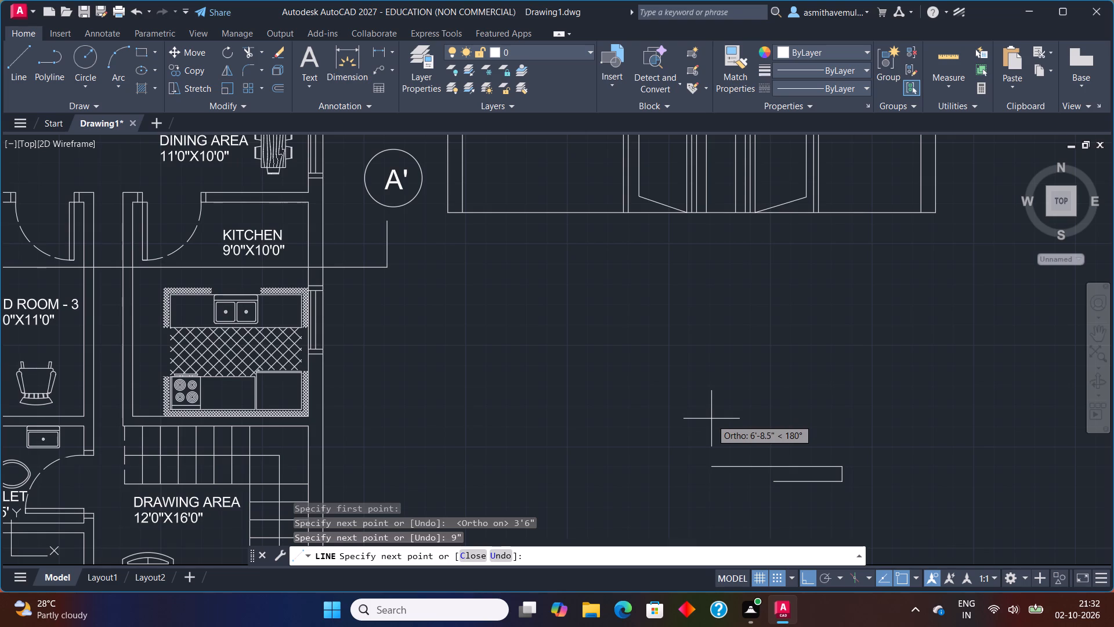
pyautogui.press('5')
pyautogui.hotkey('shift', '"')
pyautogui.press('Return')
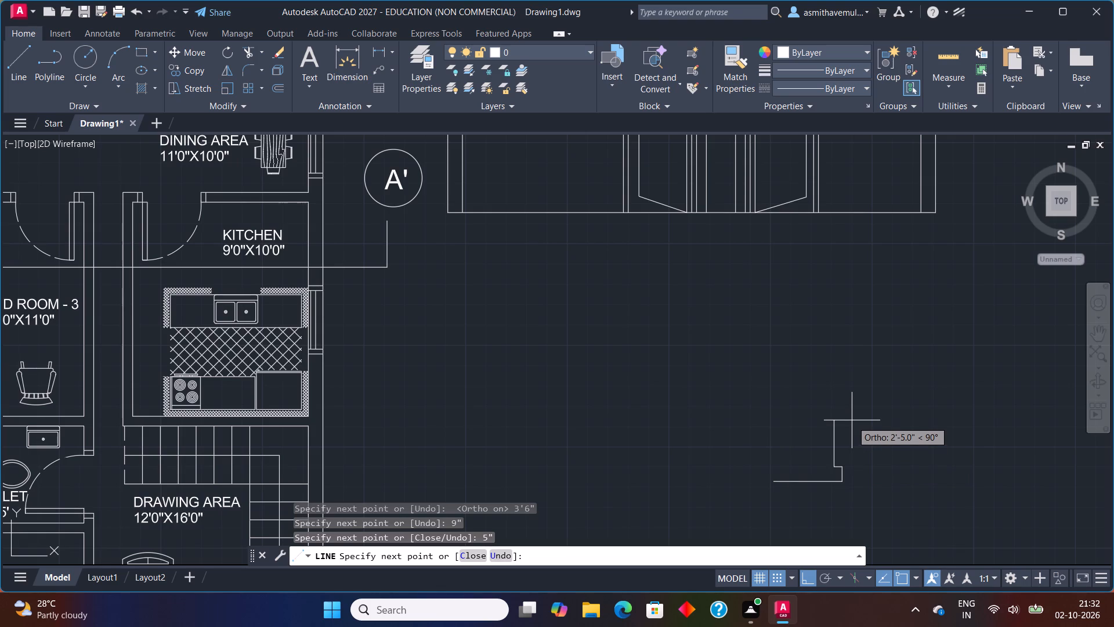
pyautogui.press('9')
pyautogui.hotkey('shift', '"')
pyautogui.press('Return')
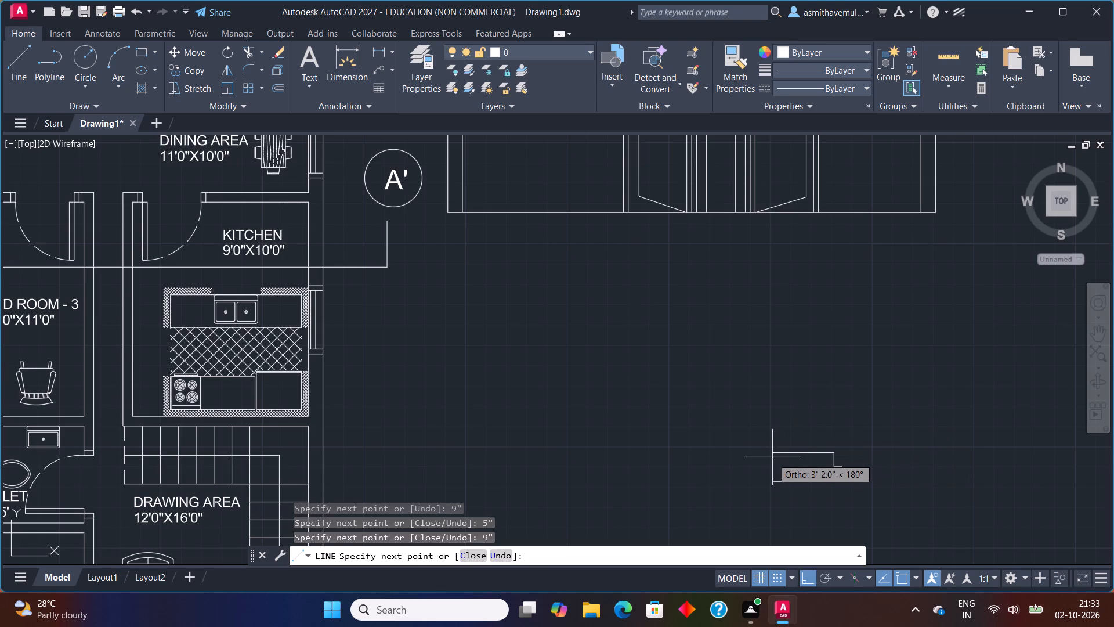
pyautogui.press('5')
pyautogui.hotkey('shift', '"')
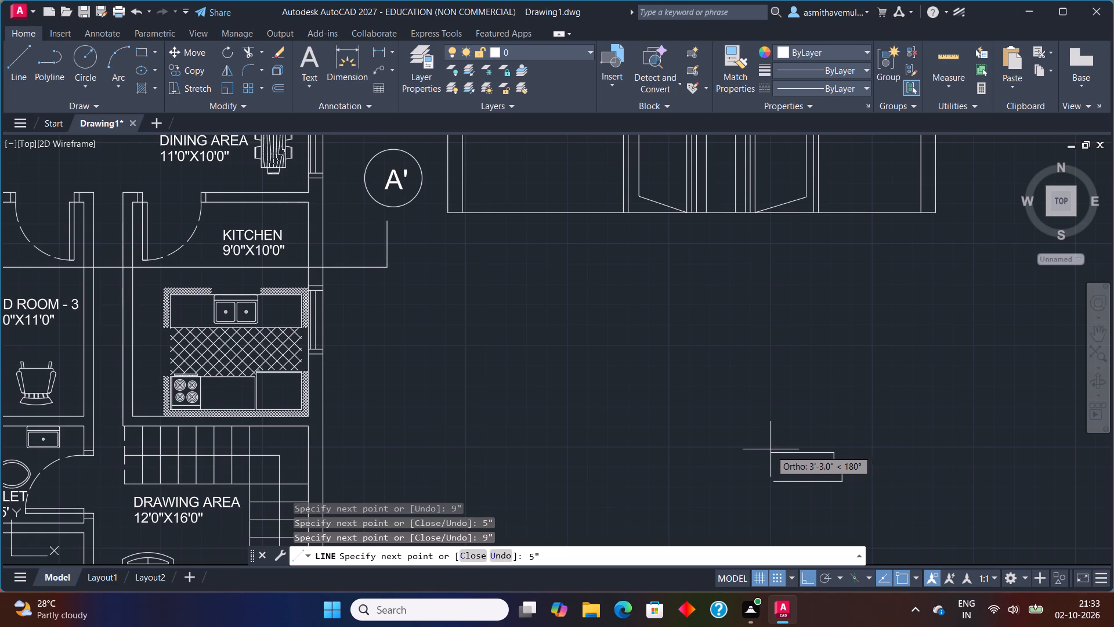
pyautogui.press('Return')
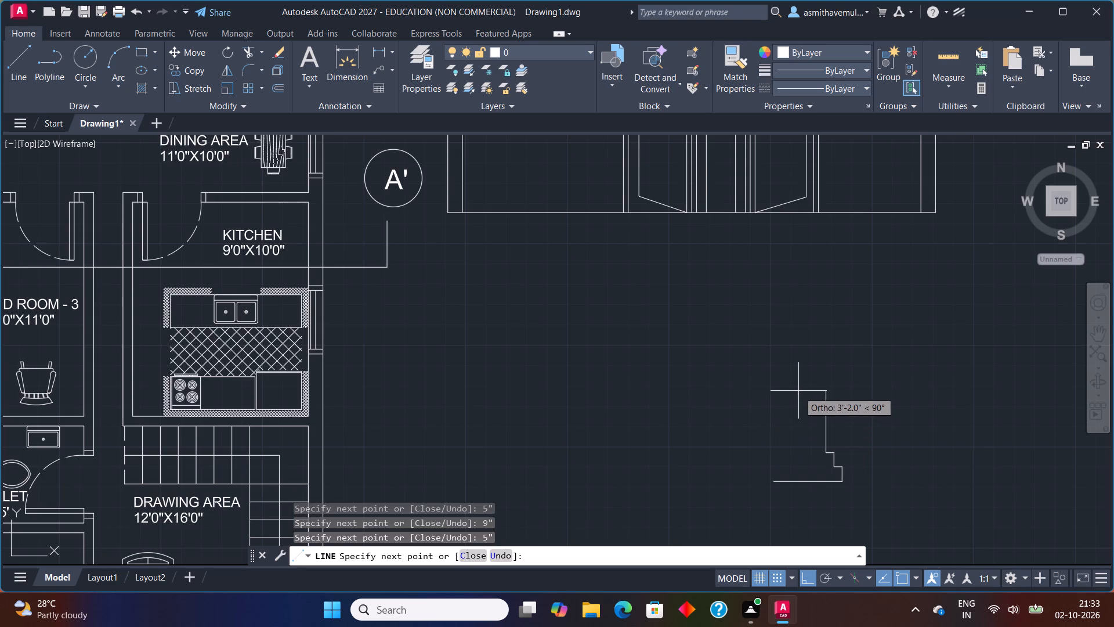
# Continue the footing outline with a 1' vertical rise and a 1'6" top edge running to the left.
pyautogui.press('1')
pyautogui.press(';')
pyautogui.press('BackSpace')
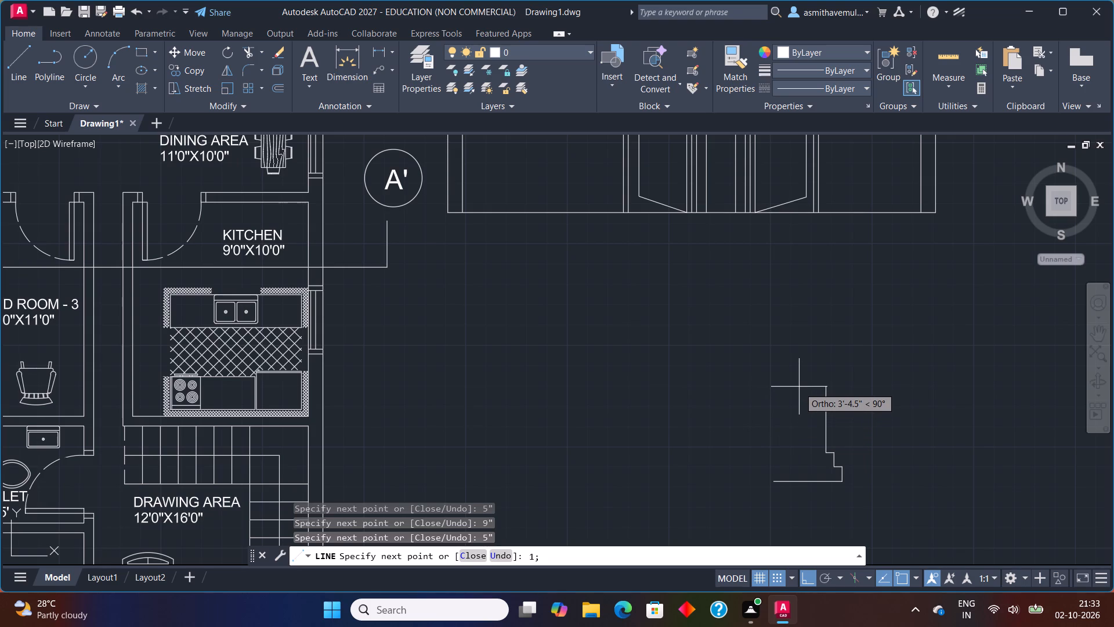
pyautogui.press("'")
pyautogui.press('Return')
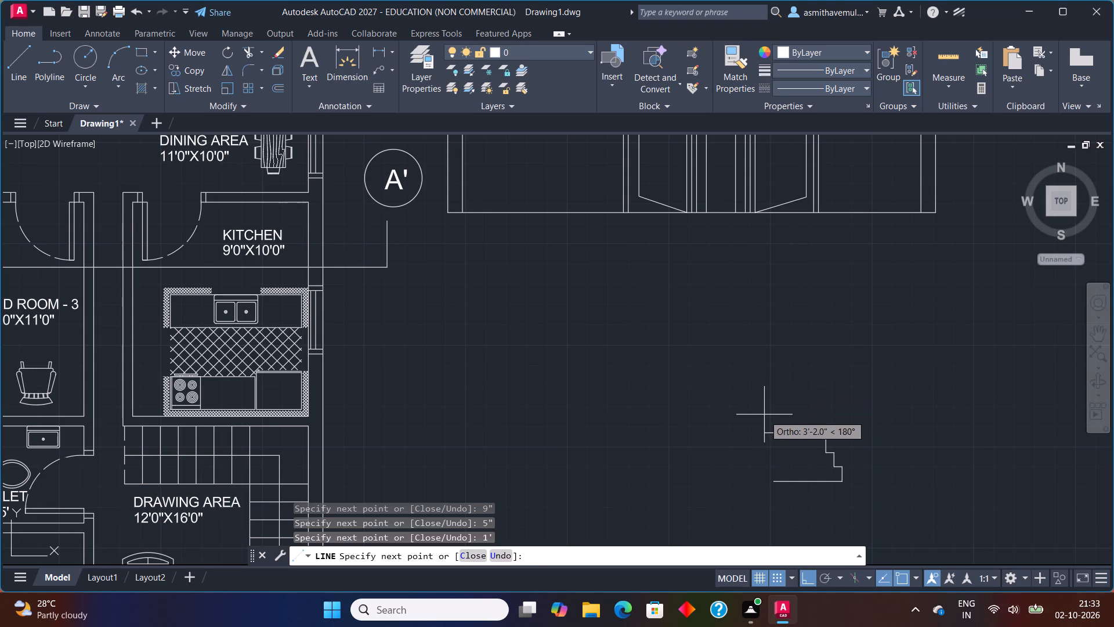
pyautogui.write("1'")
pyautogui.press('6')
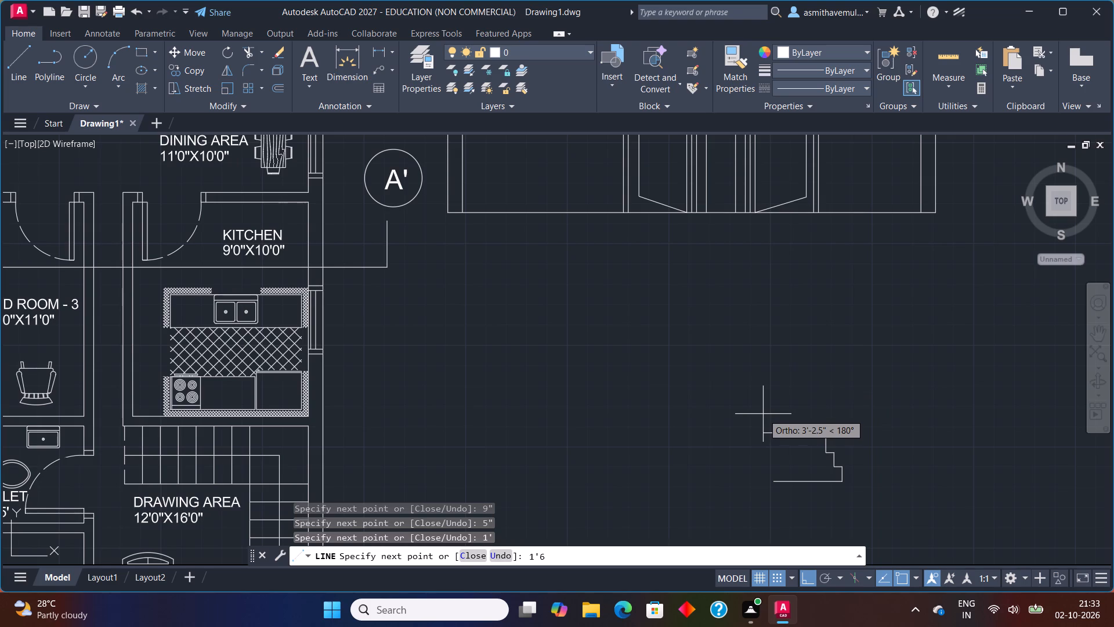
pyautogui.hotkey('shift', '"')
pyautogui.press('Return')
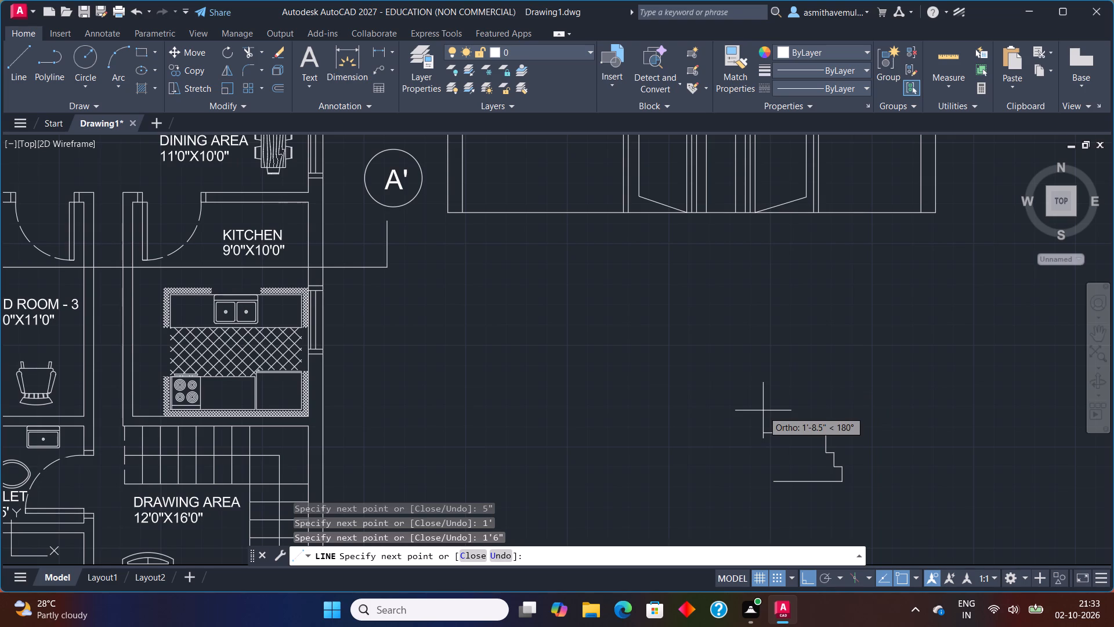
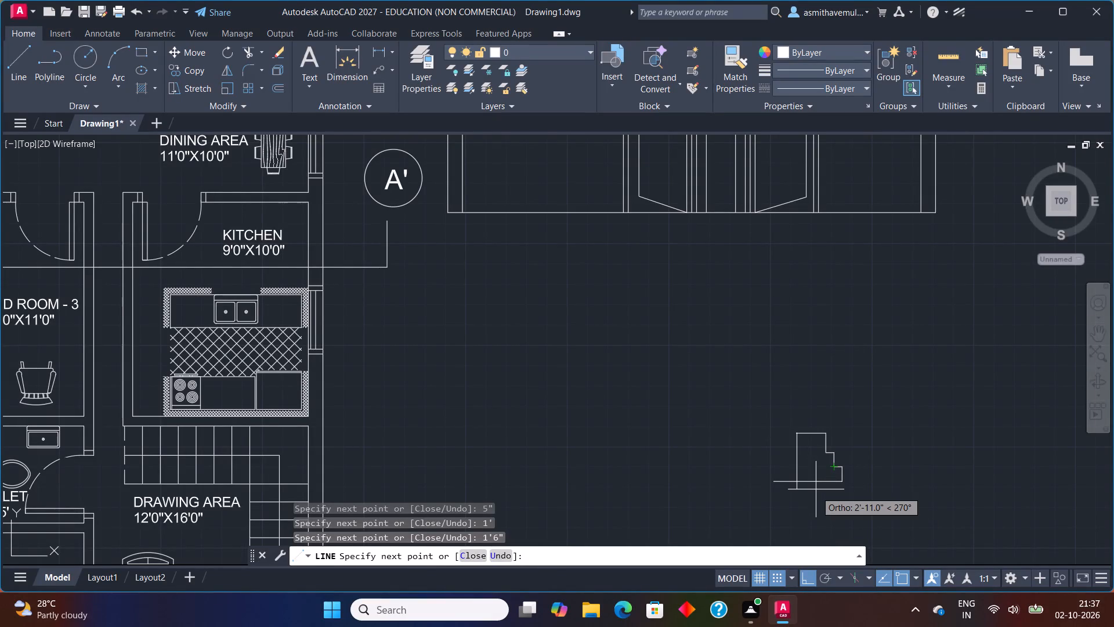
# Continue the footing's left side with a 1' drop, a 5" outward step, a 9" drop and another 5" outward step.
pyautogui.press('1')
pyautogui.press("'")
pyautogui.press('Return')
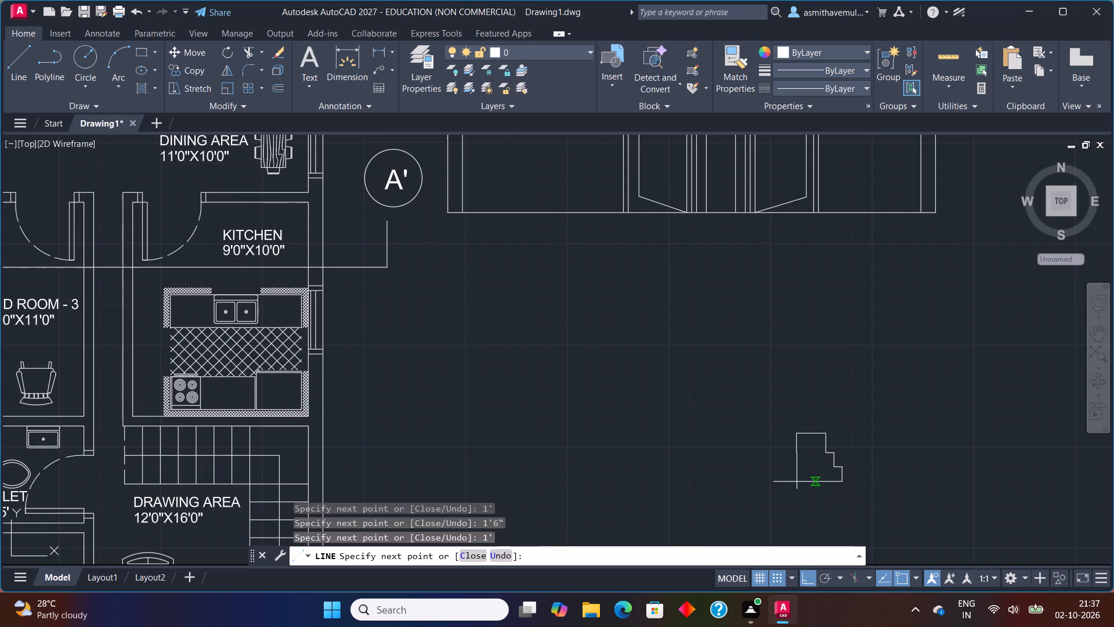
pyautogui.press('5')
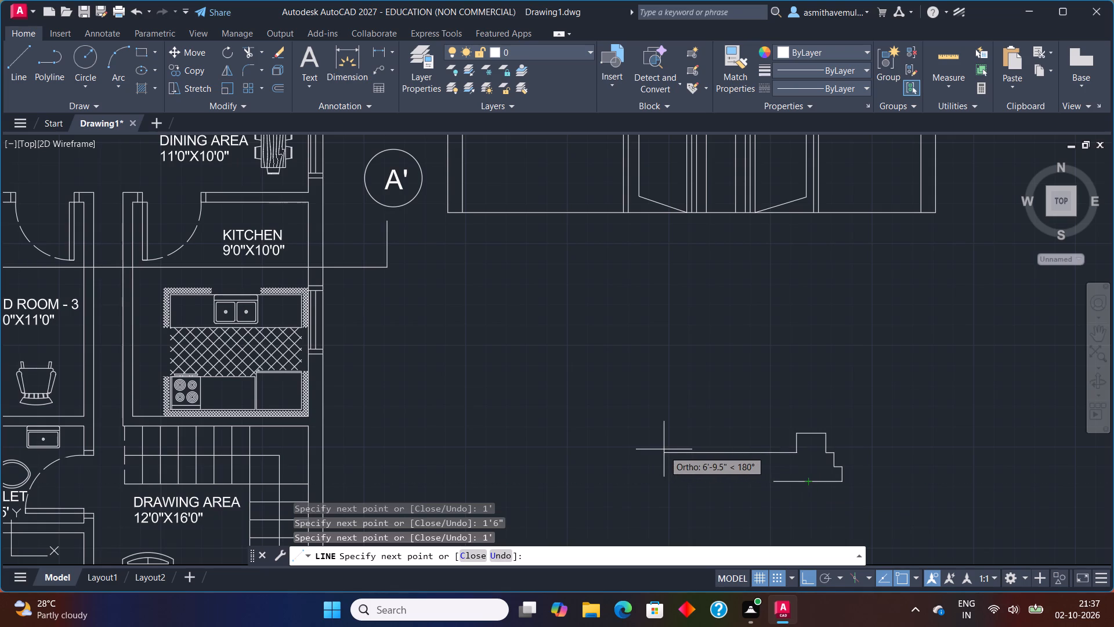
pyautogui.hotkey('shift', '"')
pyautogui.press('Return')
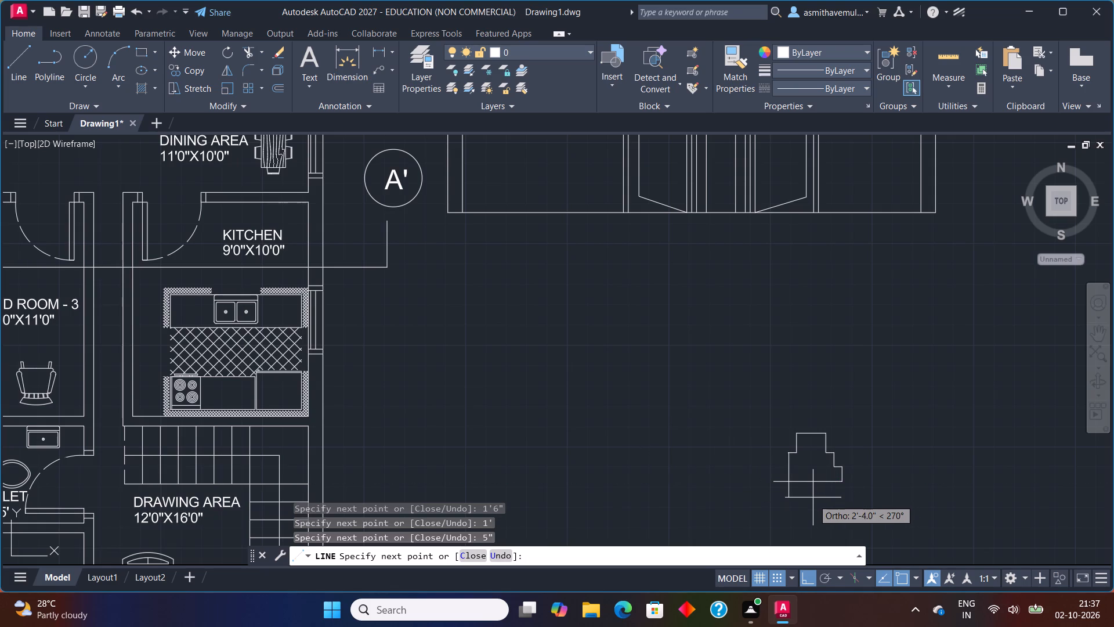
pyautogui.press('9')
pyautogui.hotkey('shift', '"')
pyautogui.press('Return')
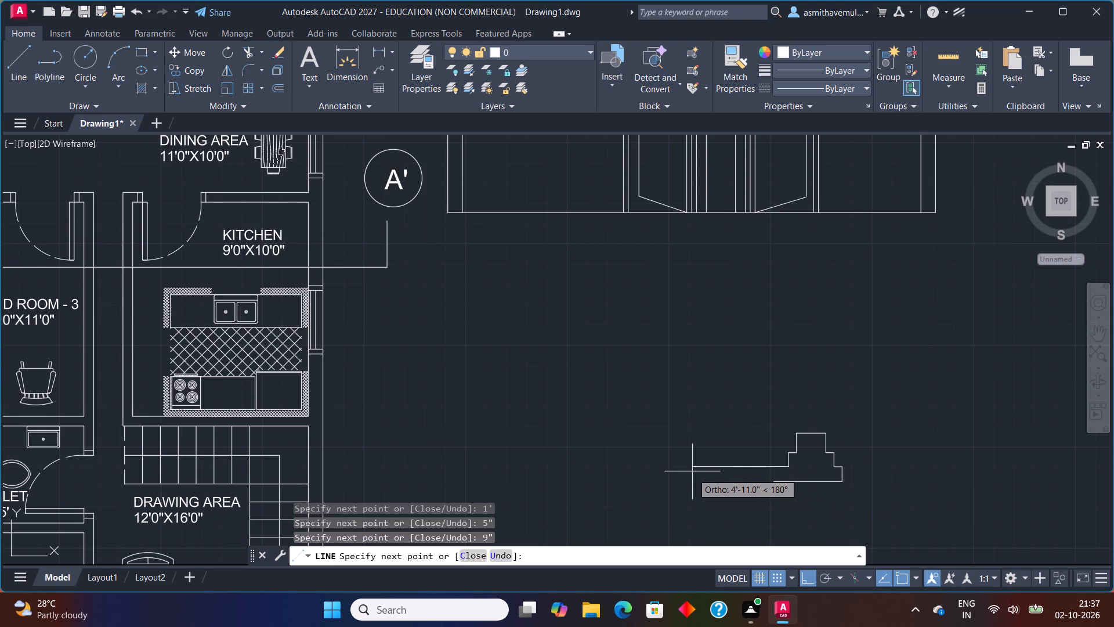
pyautogui.press('5')
pyautogui.hotkey('shift', '"')
pyautogui.press('Return')
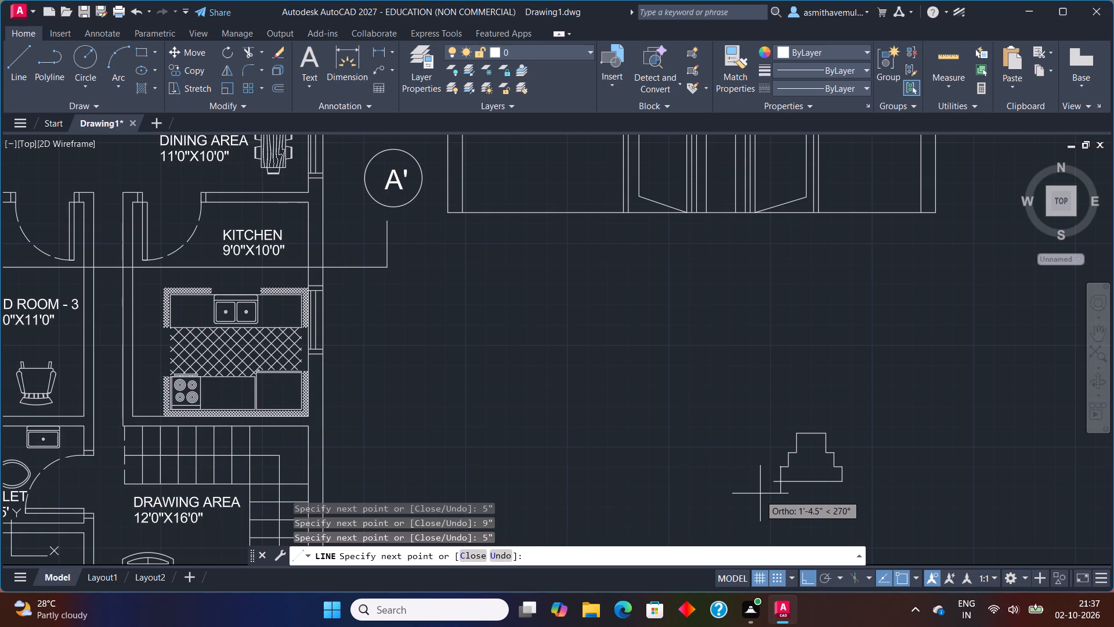
pyautogui.scroll(2, 766, 480)
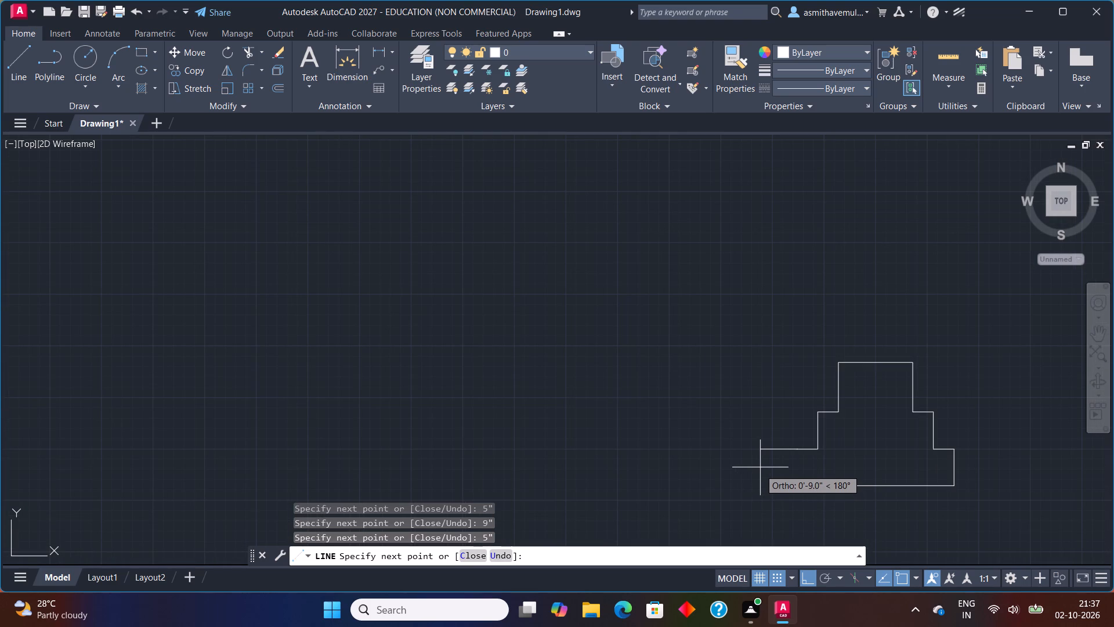
pyautogui.press('Escape')
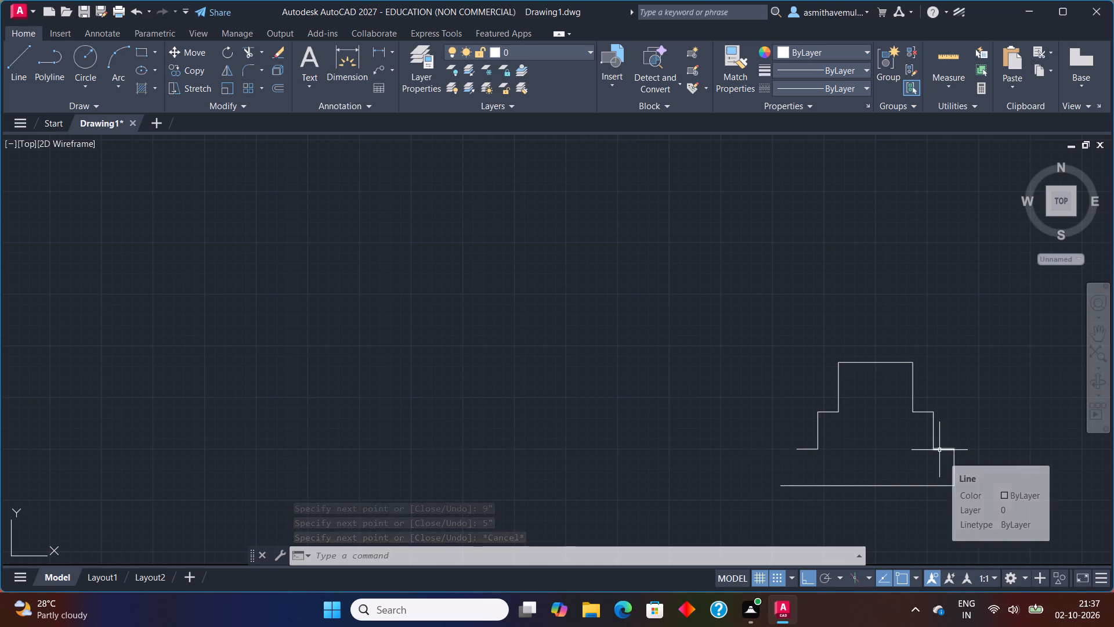
# Draw a vertical line from the open end of the footing's lower left step down to the base line.
pyautogui.press('l')
pyautogui.press('Return')
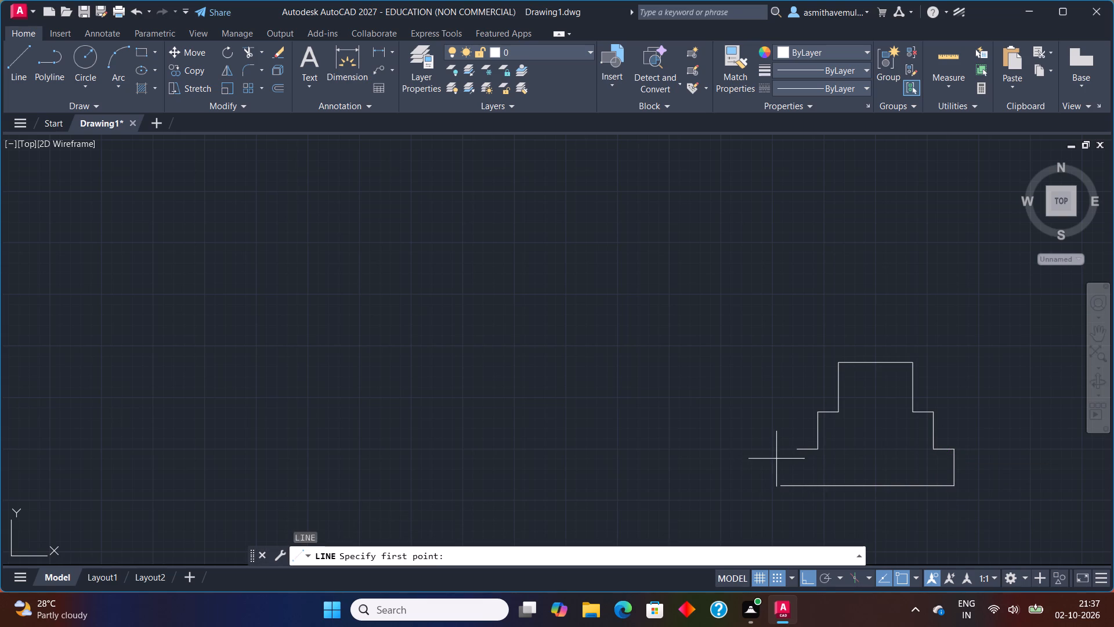
pyautogui.click(800, 448)
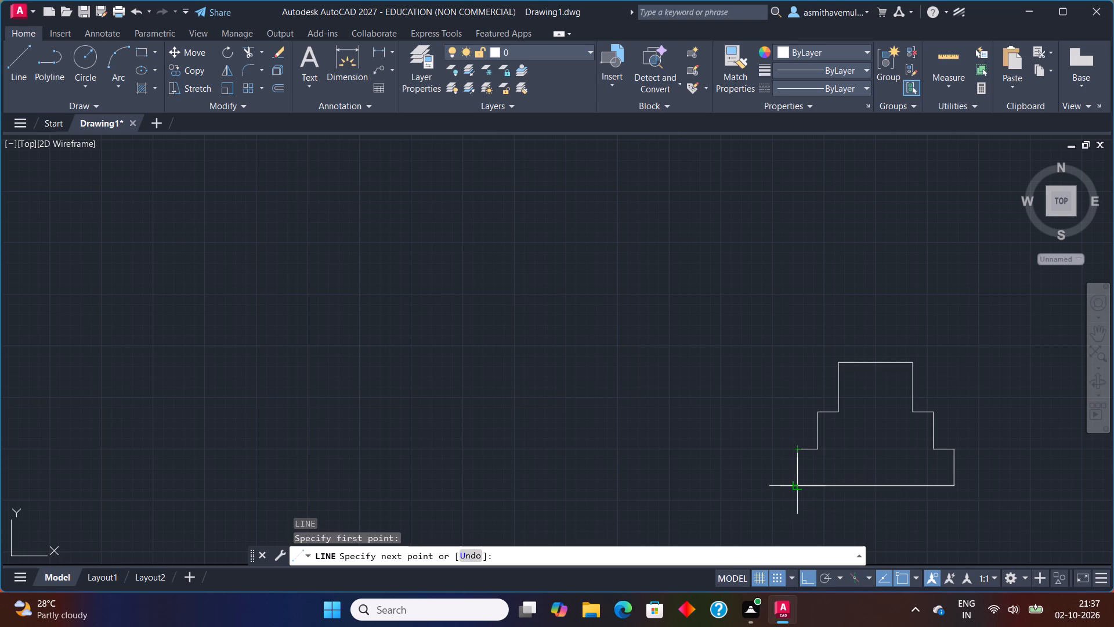
pyautogui.click(800, 486)
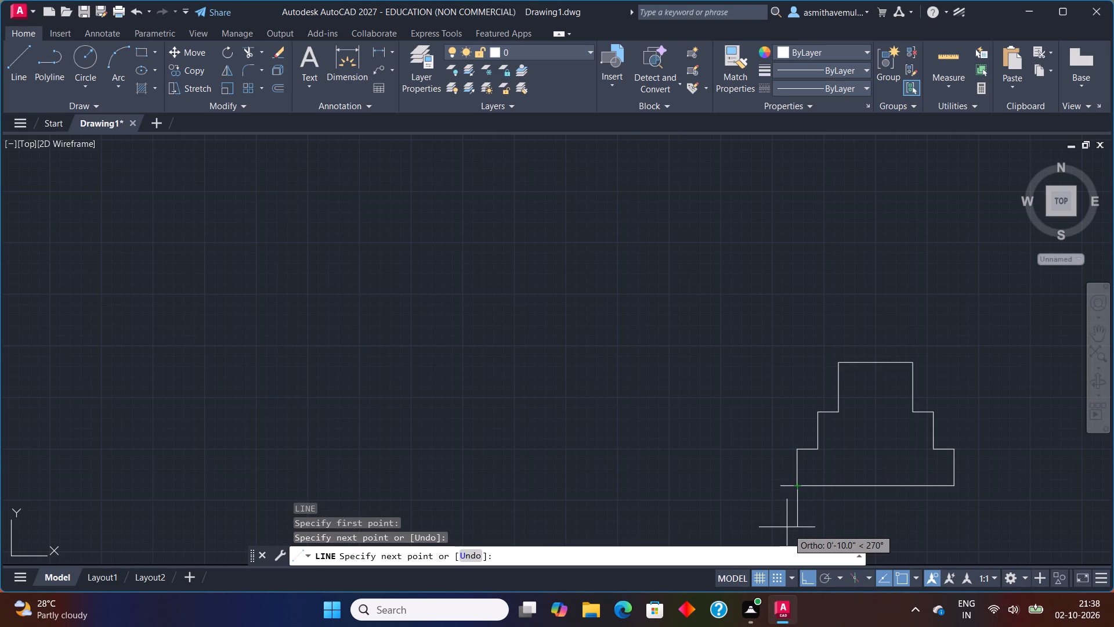
pyautogui.press('Escape')
# Trim the base line's overhang beyond the footing's left side.
pyautogui.click(787, 487)
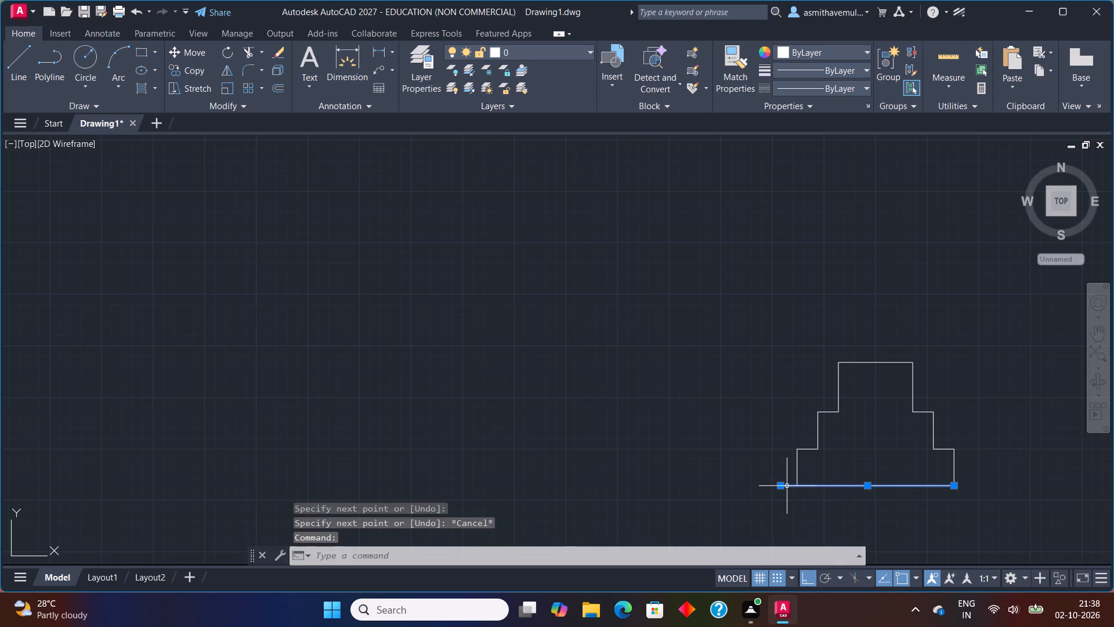
pyautogui.press('Escape')
pyautogui.write('TR')
pyautogui.write('IM')
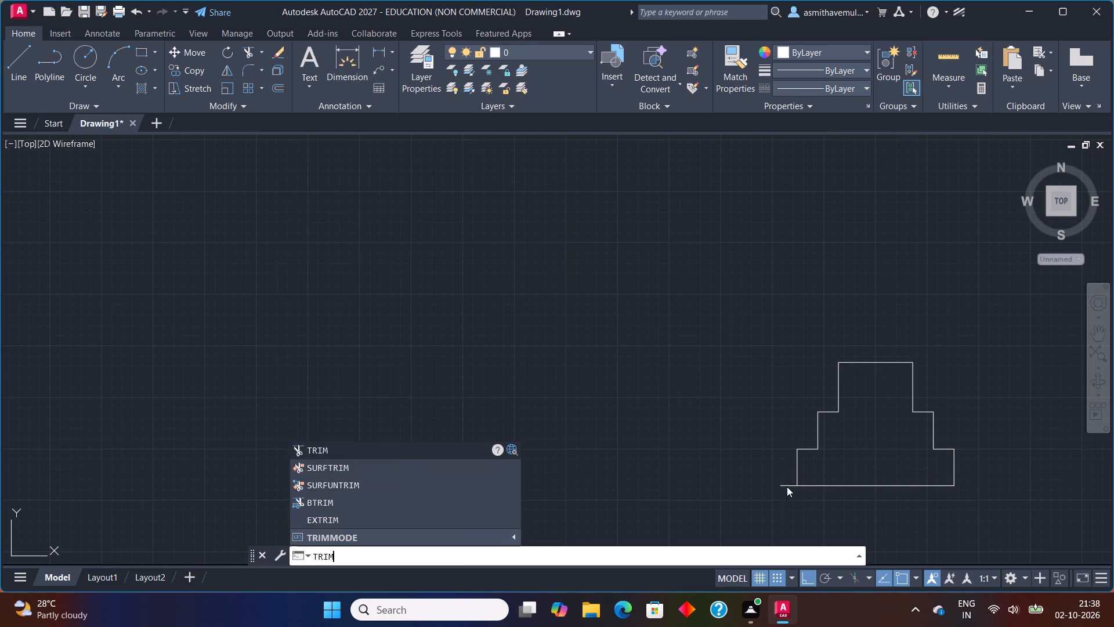
pyautogui.press('Return')
pyautogui.moveTo(787, 483); pyautogui.dragTo(785, 494)
pyautogui.click(785, 494)
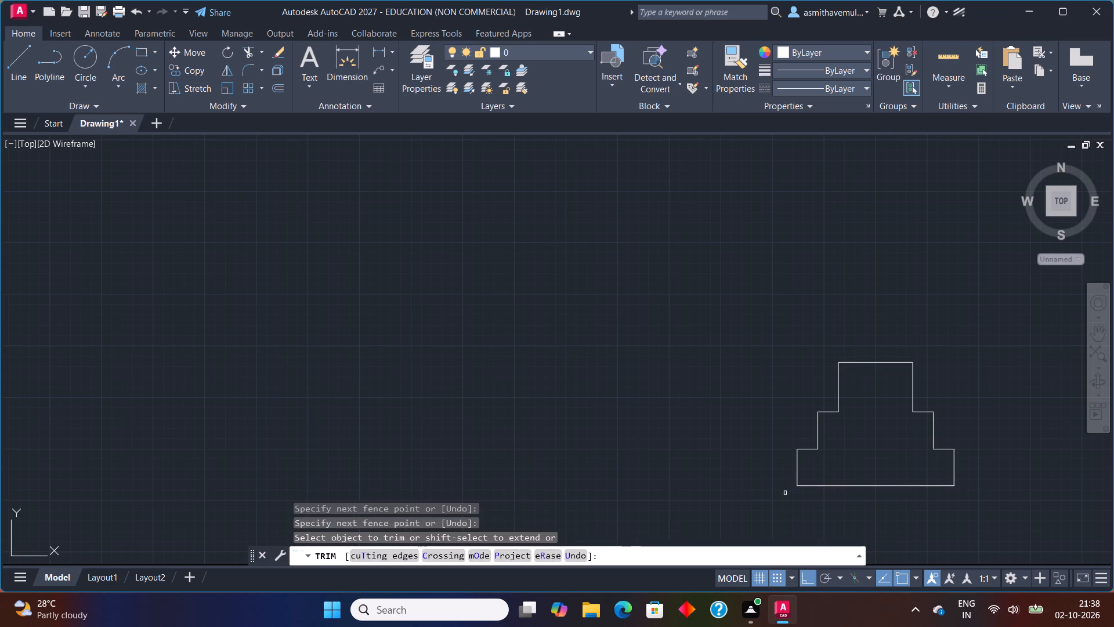
pyautogui.click(725, 498)
pyautogui.press('Escape')
# Measure the footing's base width with a linear dimension, without placing it.
pyautogui.press('d')
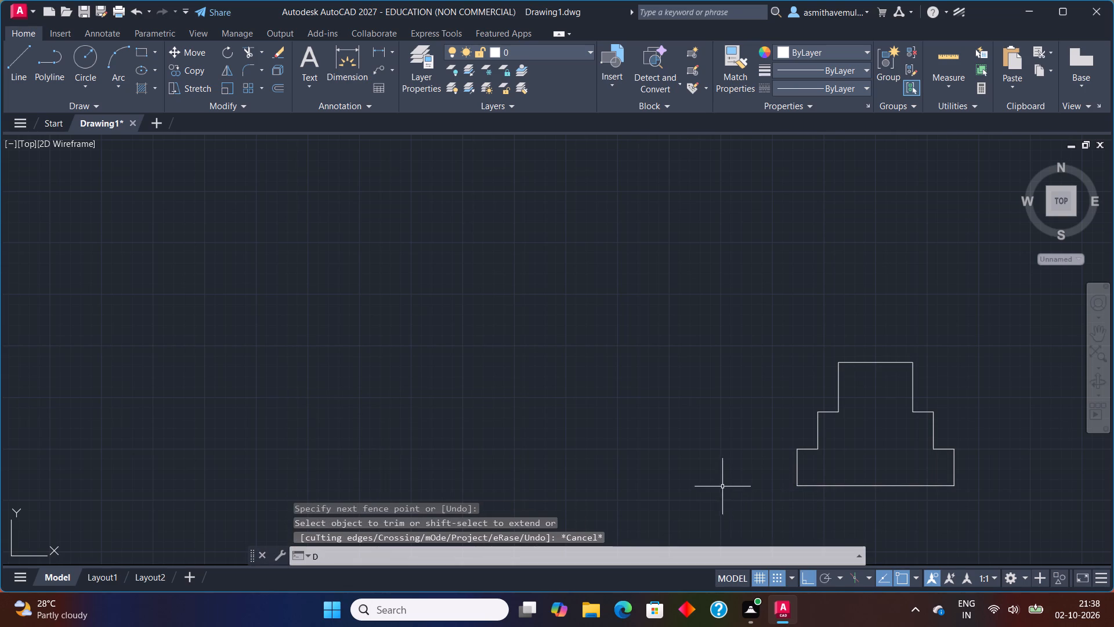
pyautogui.press('l')
pyautogui.press('i')
pyautogui.press('Return')
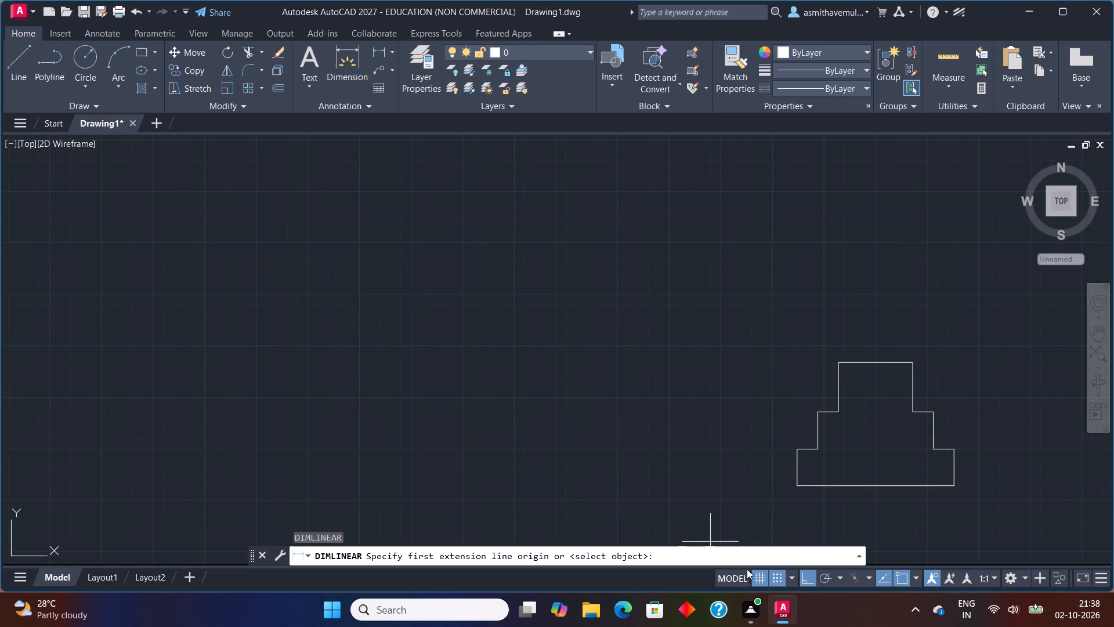
pyautogui.click(793, 490)
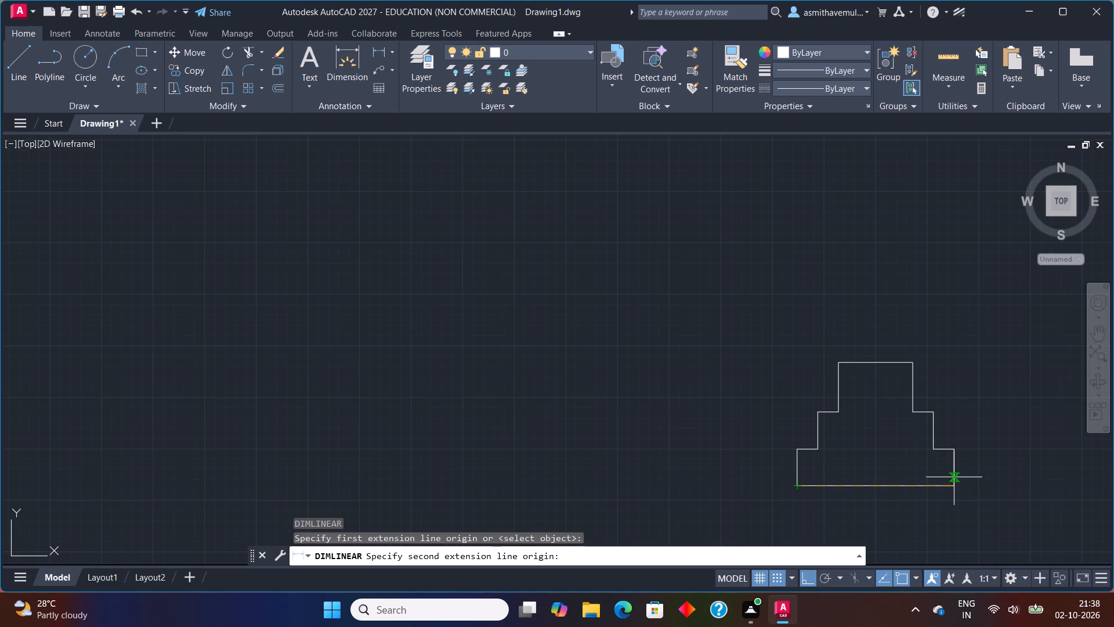
pyautogui.click(956, 482)
pyautogui.moveTo(952, 500); pyautogui.dragTo(924, 496, button='middle')
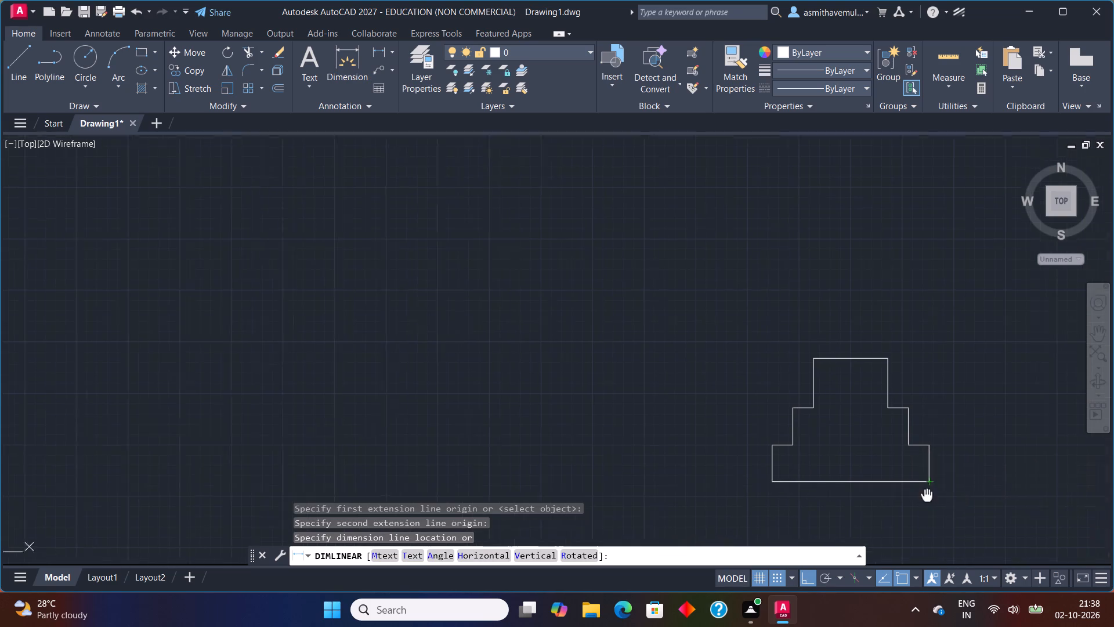
pyautogui.moveTo(924, 496); pyautogui.dragTo(740, 458, button='middle')
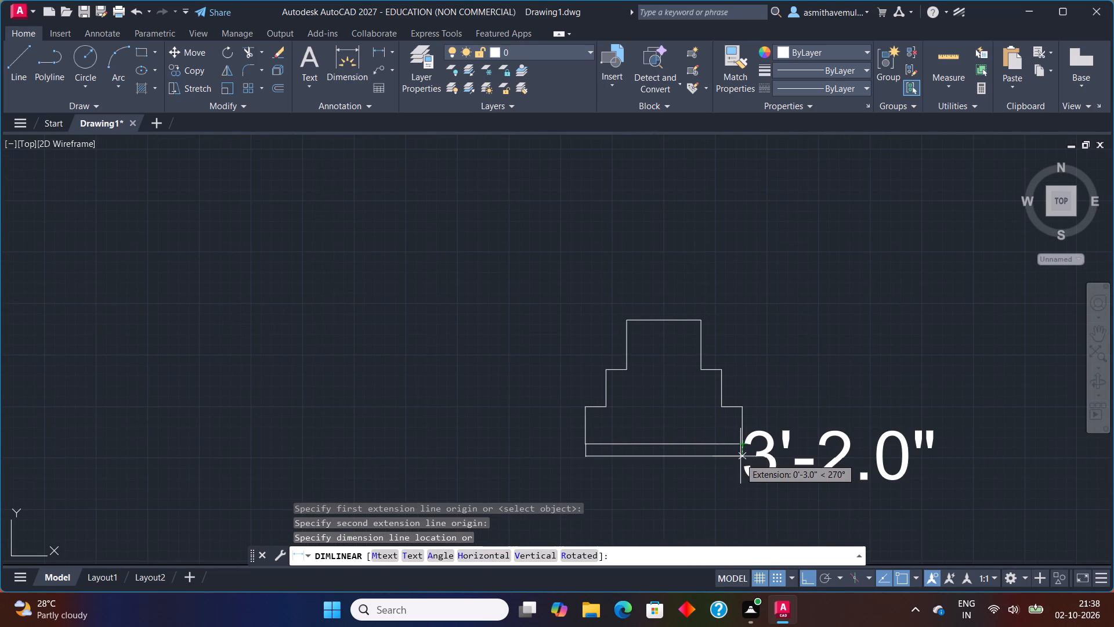
pyautogui.press('Escape')
# Left of the existing footing, start a second footing outline with a 3'6" base line to the right and a 9" vertical rise.
pyautogui.moveTo(537, 455); pyautogui.dragTo(591, 431, button='middle')
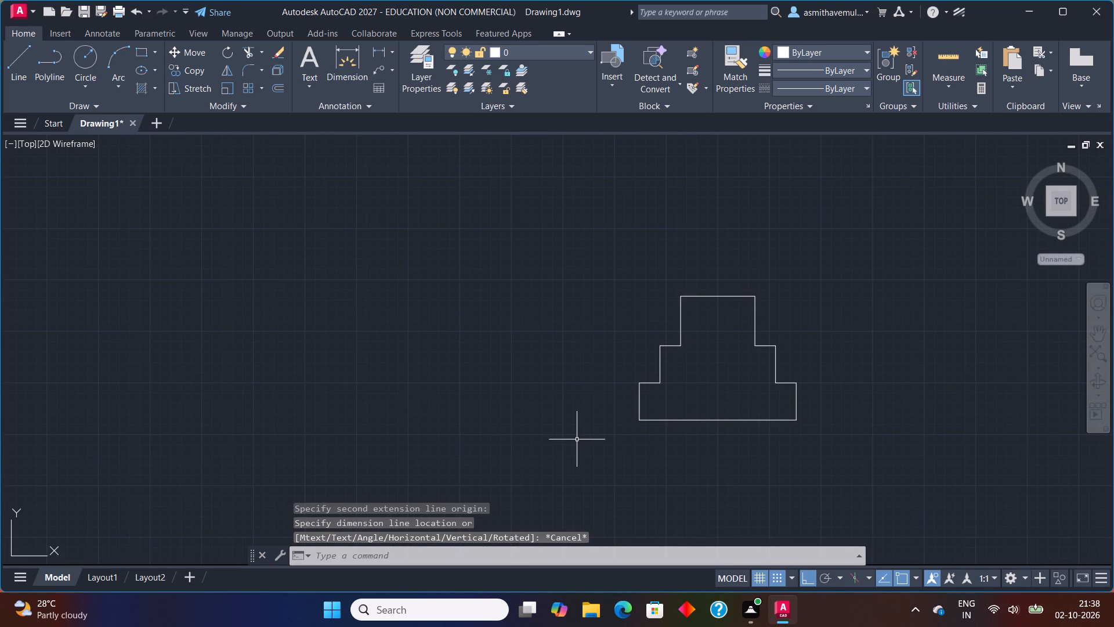
pyautogui.press('l')
pyautogui.press('Return')
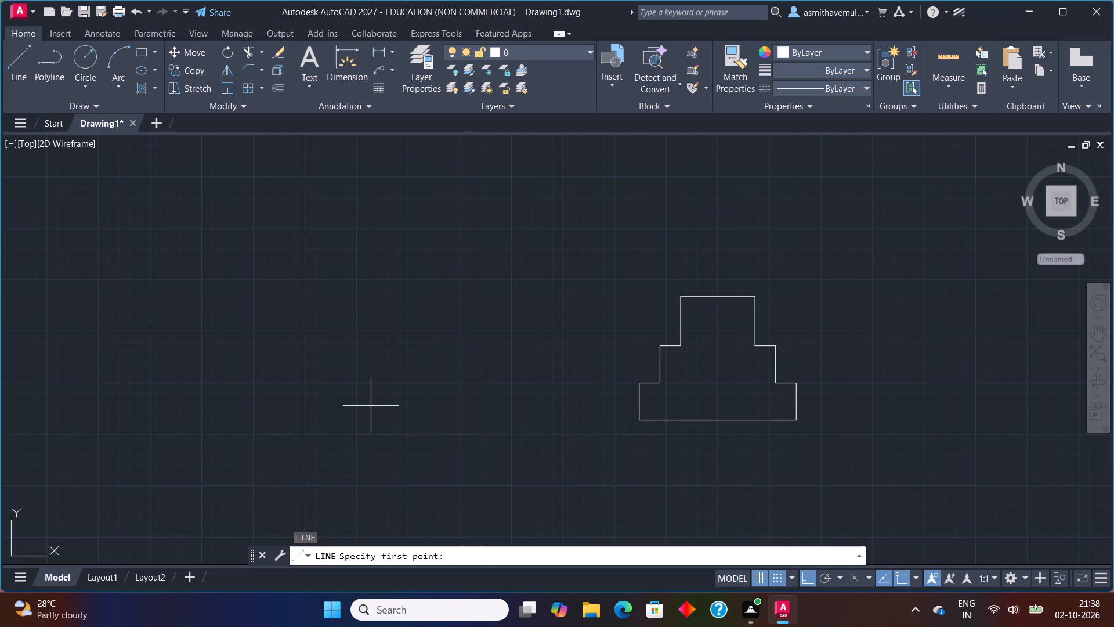
pyautogui.click(371, 406)
pyautogui.write("3'6")
pyautogui.hotkey('shift', '"')
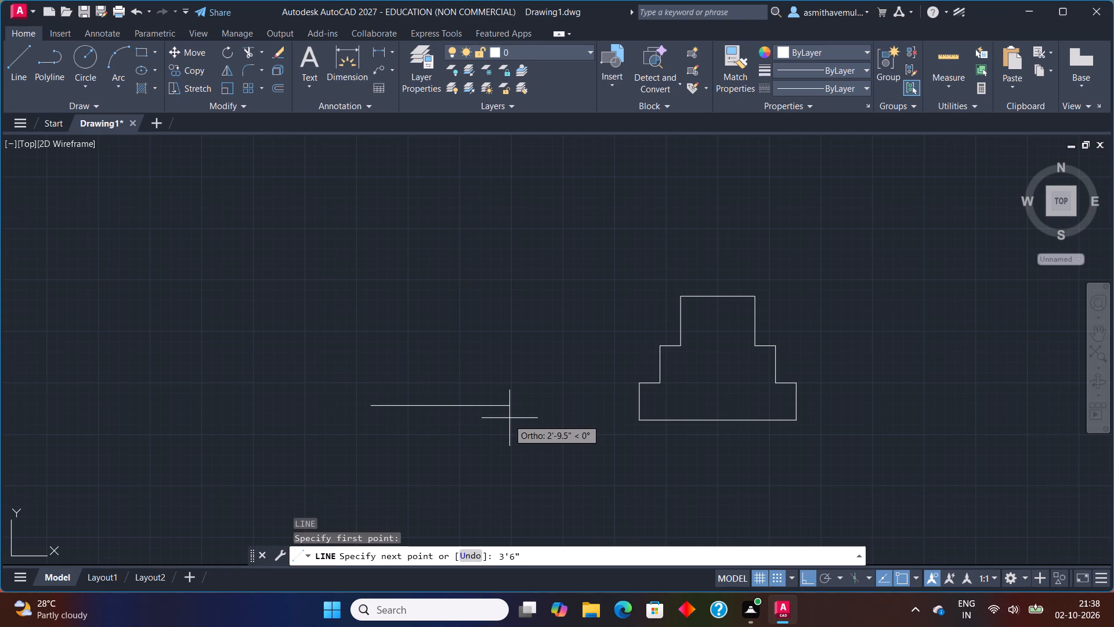
pyautogui.press('Return')
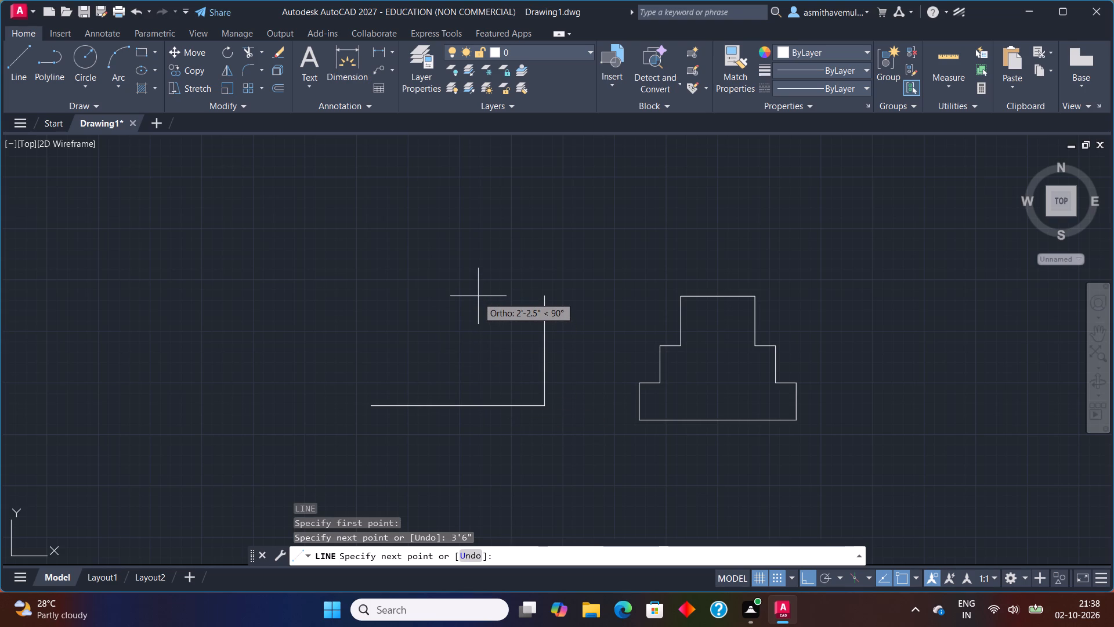
pyautogui.press('9')
pyautogui.hotkey('shift', '"')
pyautogui.press('Return')
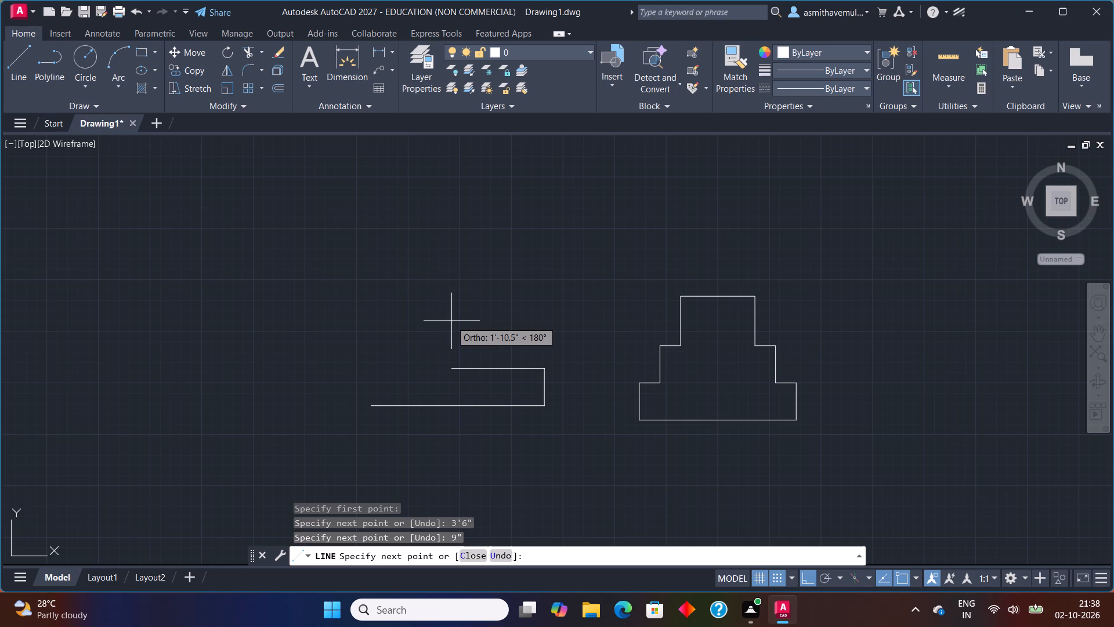
# Continue the second footing's right side with a 5" inward step, a 9" rise and another 5" inward step.
pyautogui.press('5')
pyautogui.hotkey('shift', '"')
pyautogui.press('Return')
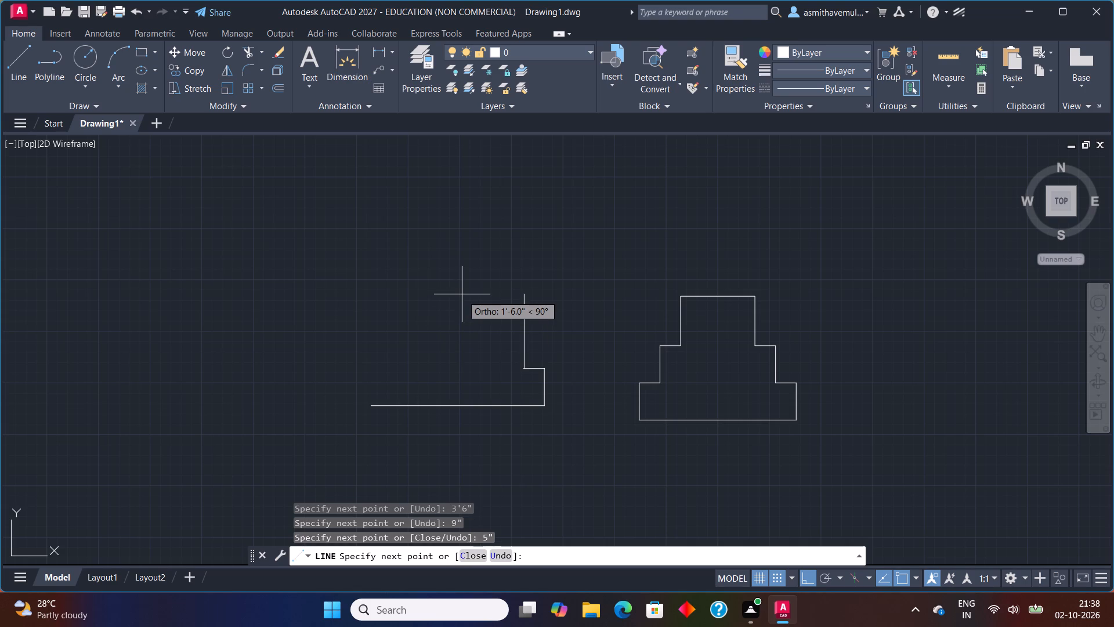
pyautogui.press('9')
pyautogui.hotkey('shift', '"')
pyautogui.press('Return')
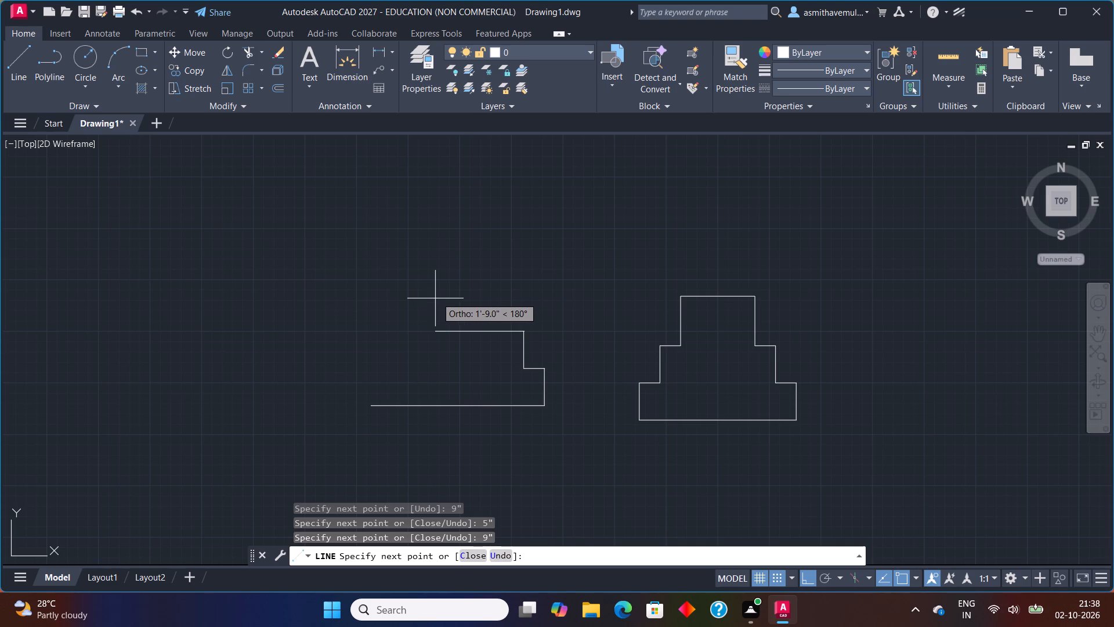
pyautogui.press('5')
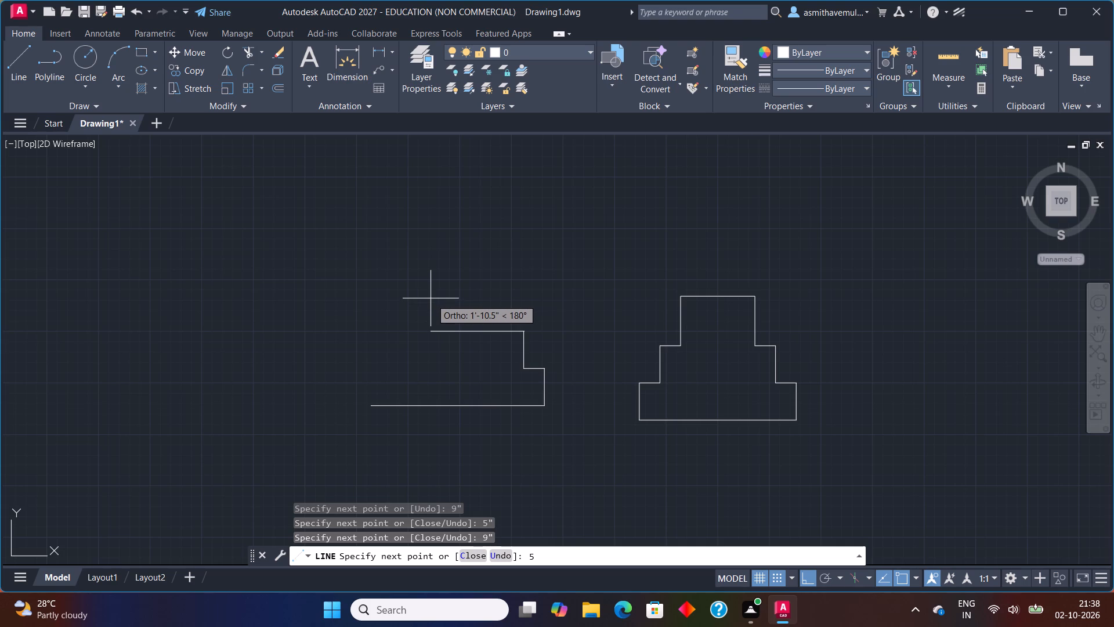
pyautogui.hotkey('shift', '"')
pyautogui.press('Return')
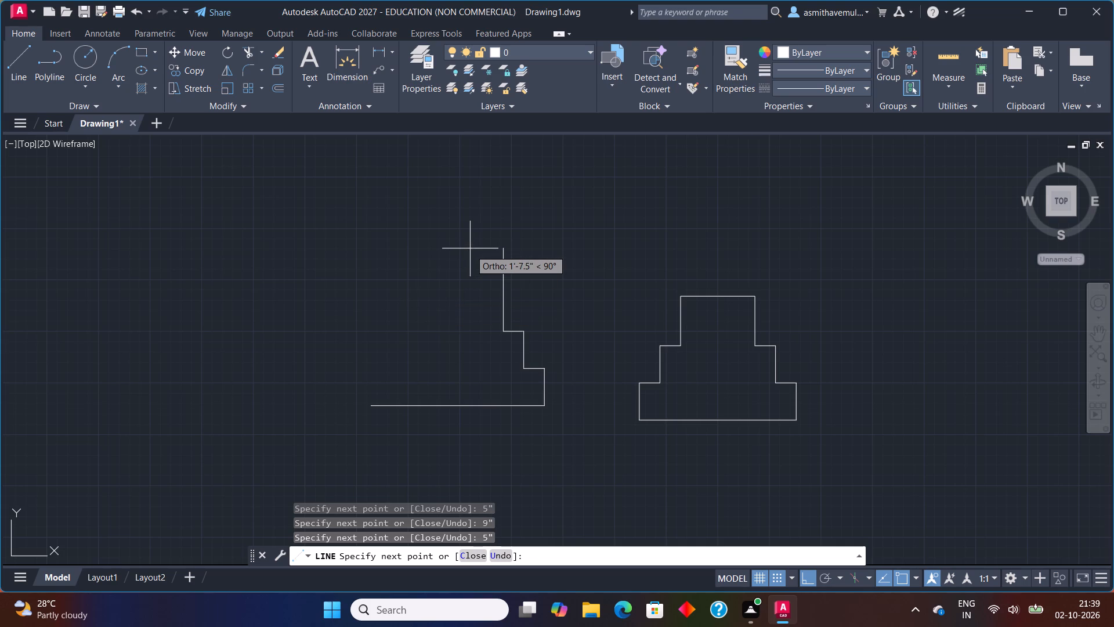
# Continue the second footing outline with a 1' vertical rise and a 1'6" top line to the left.
pyautogui.press('1')
pyautogui.press(';')
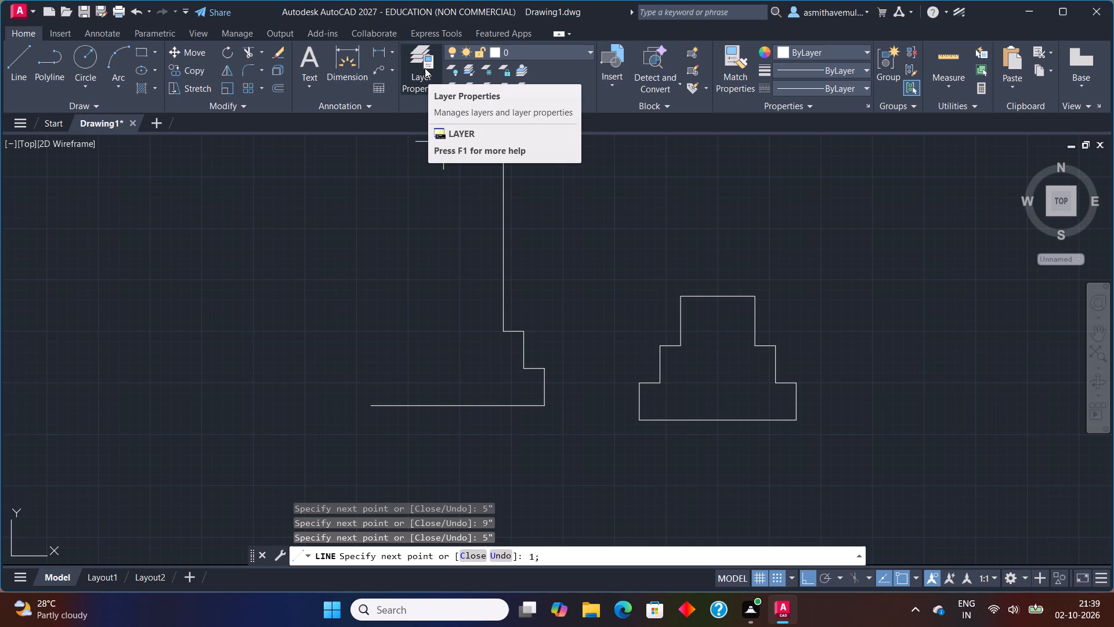
pyautogui.press('BackSpace')
pyautogui.press("'")
pyautogui.press('Return')
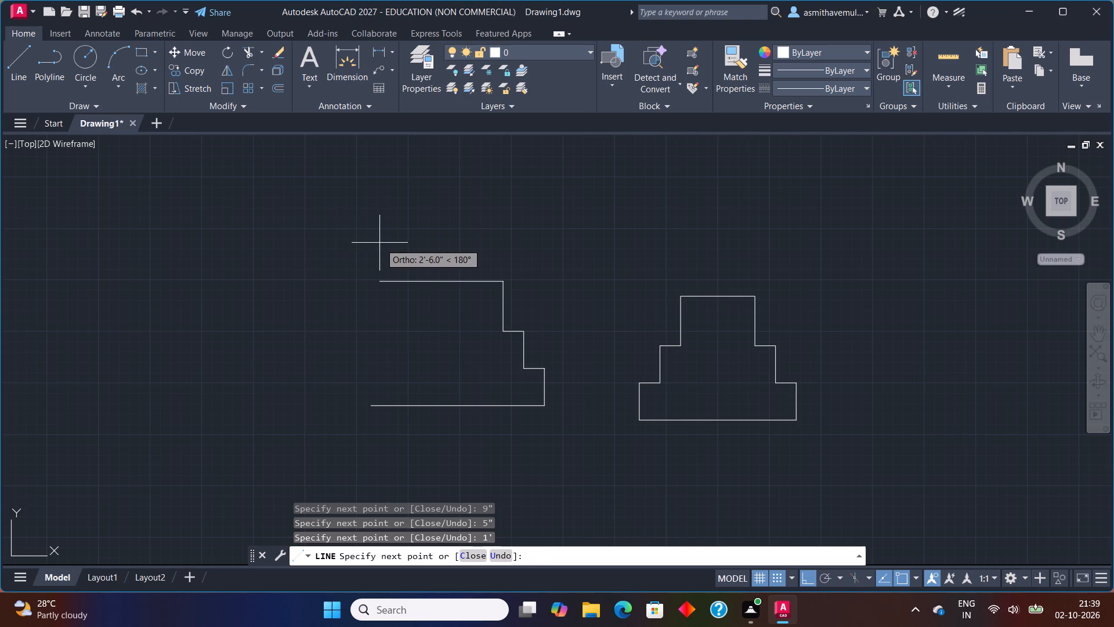
pyautogui.write("1'6")
pyautogui.hotkey('shift', '"')
pyautogui.press('Return')
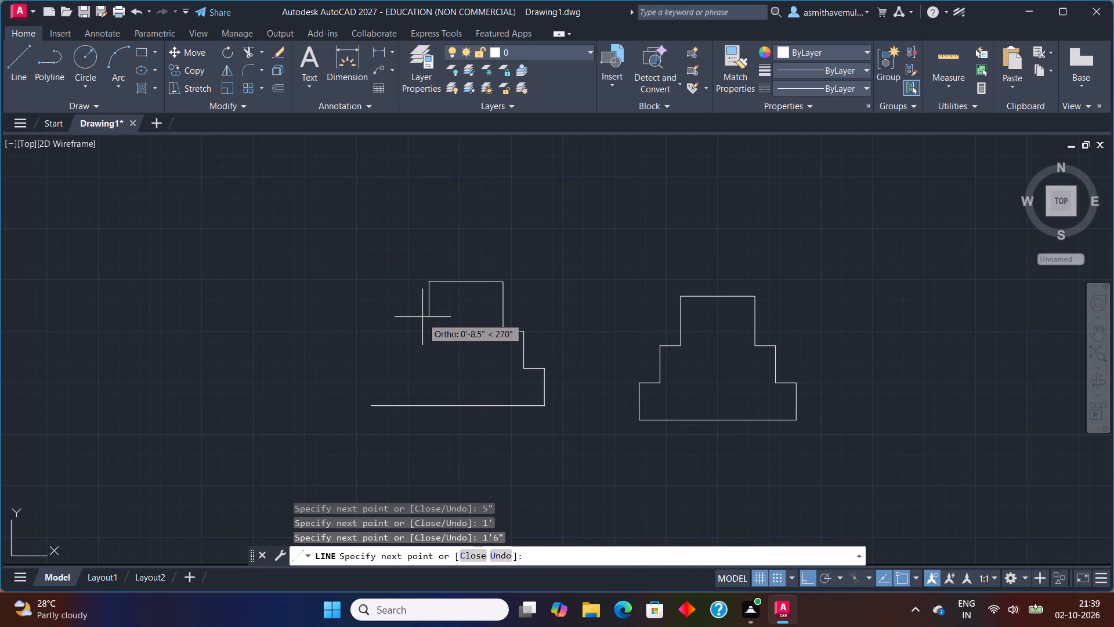
# Draw the second footing's left side with a 1' drop, a 5" outward step and a 9" drop.
pyautogui.write("1'")
pyautogui.press('Return')
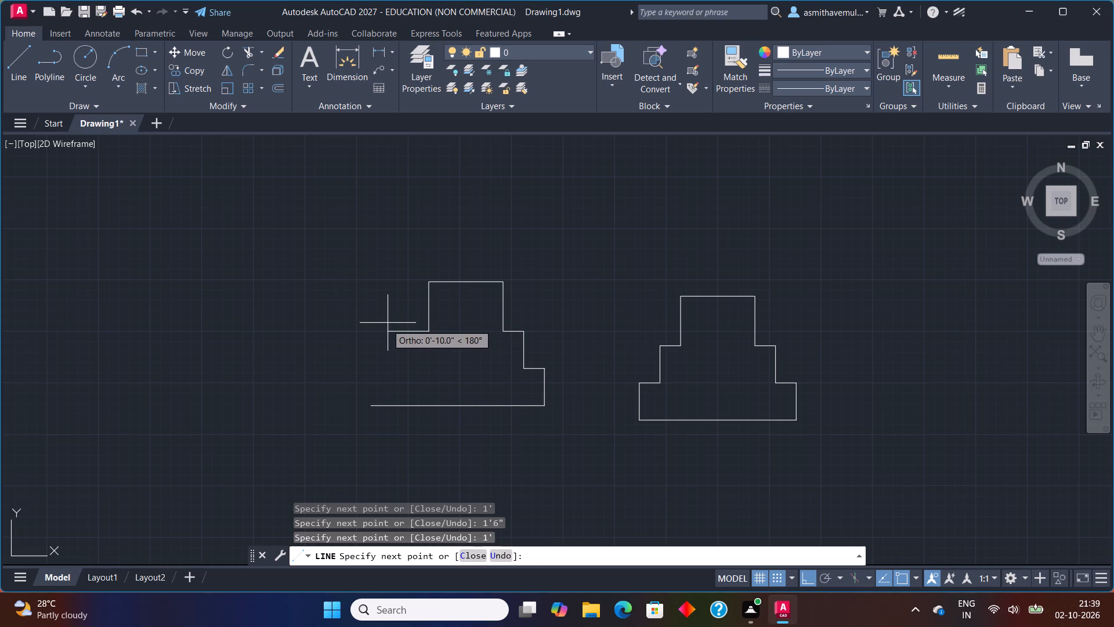
pyautogui.press('5')
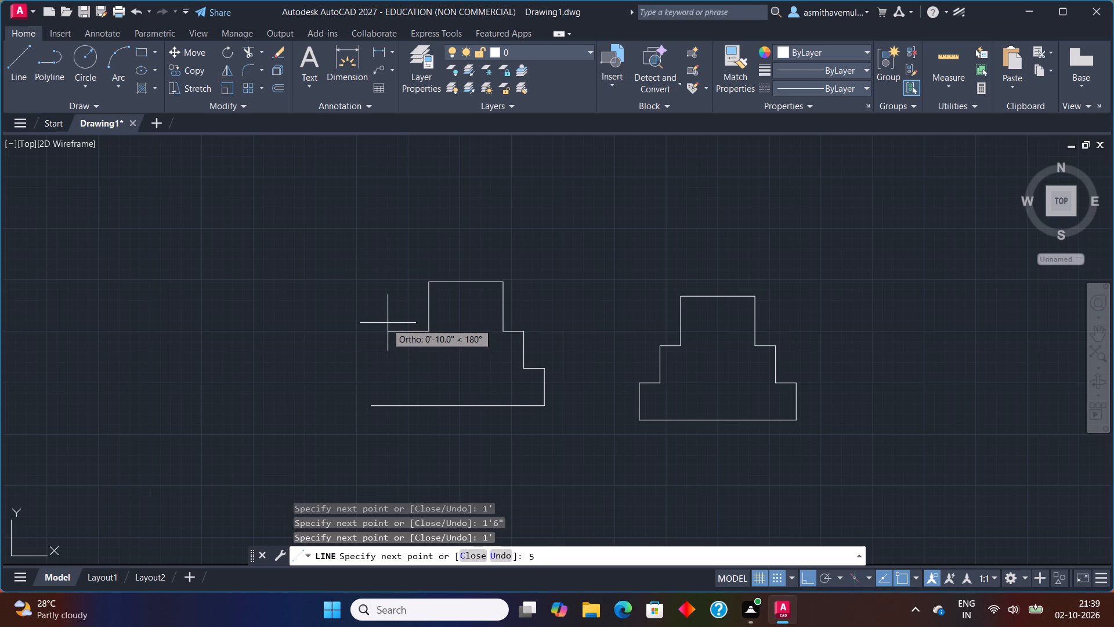
pyautogui.hotkey('shift', '"')
pyautogui.press('Return')
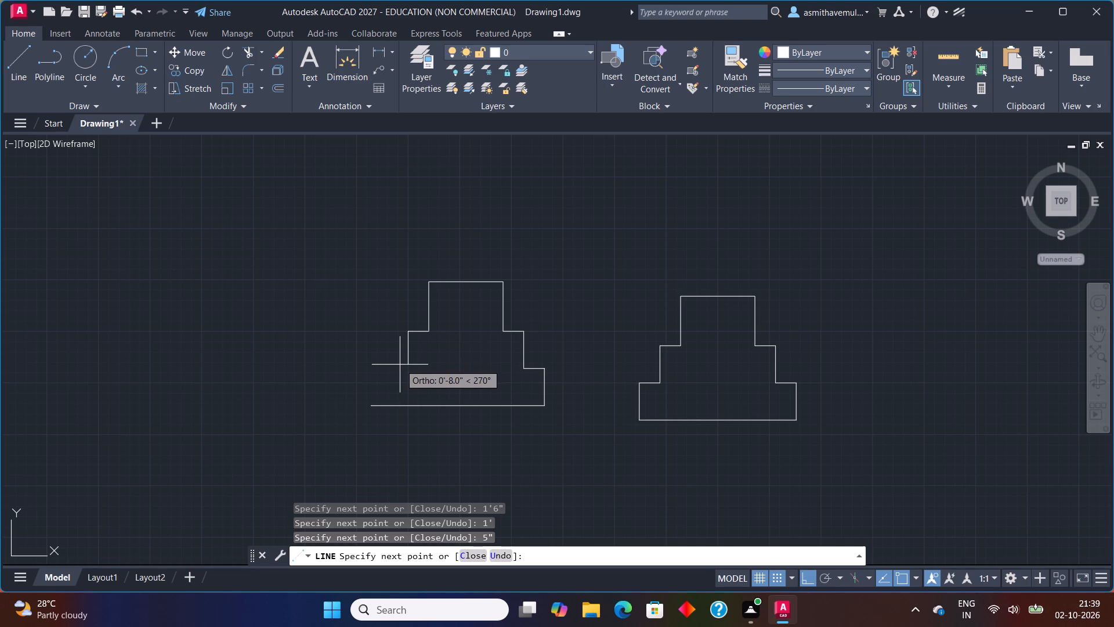
pyautogui.press('9')
pyautogui.hotkey('shift', '"')
pyautogui.press('Return')
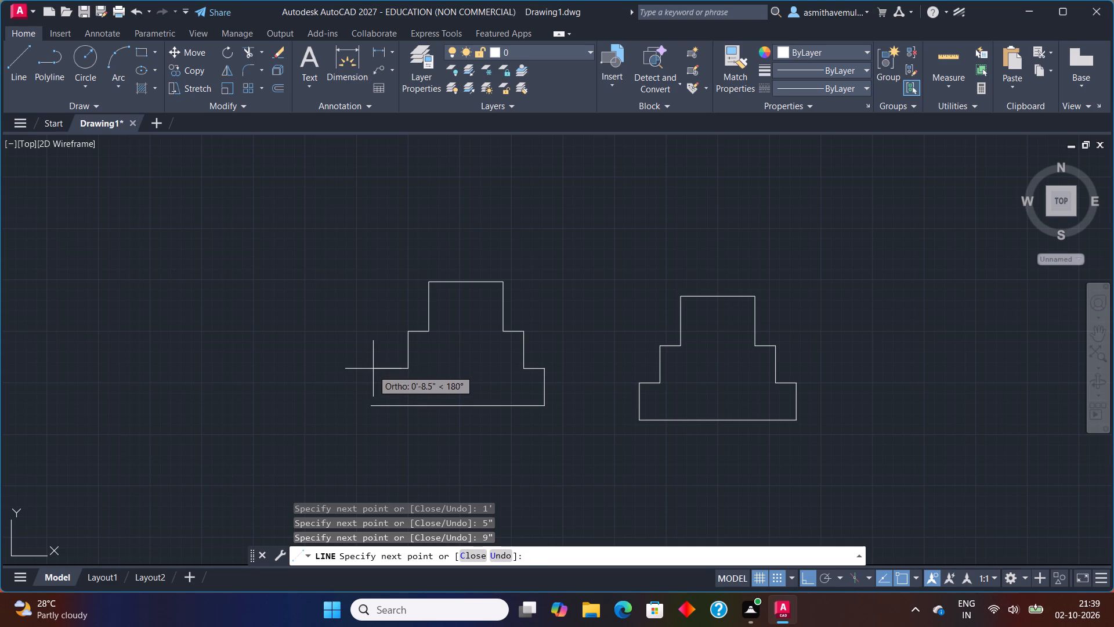
# Close the second footing outline with a last outward step and a vertical line down to the base line's left end.
pyautogui.click(372, 370)
pyautogui.click(376, 405)
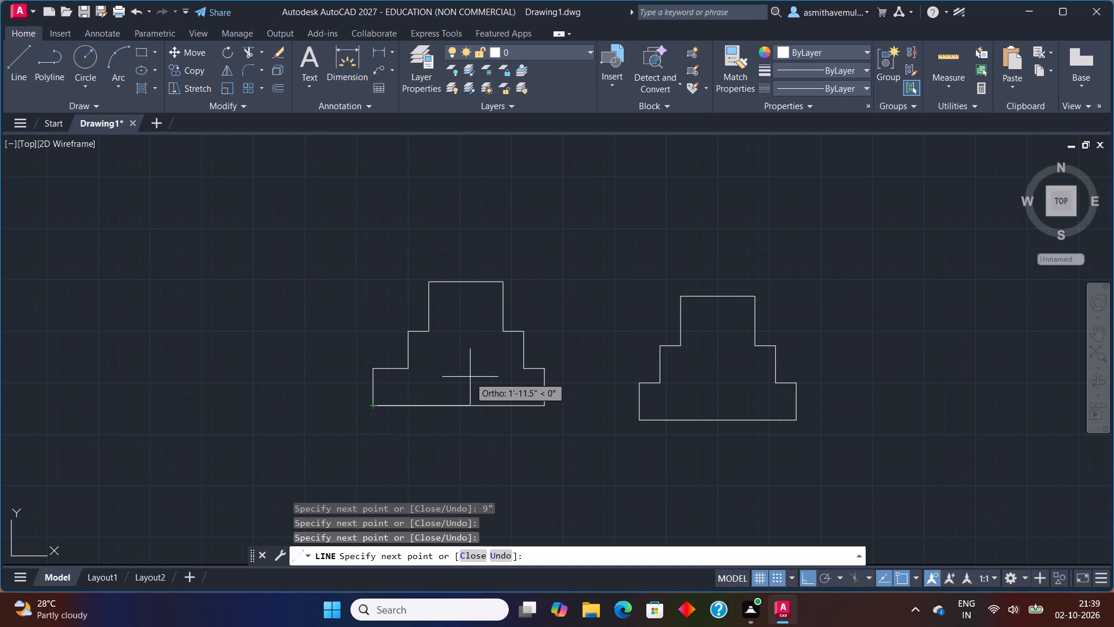
pyautogui.write('DLI')
pyautogui.press('Return')
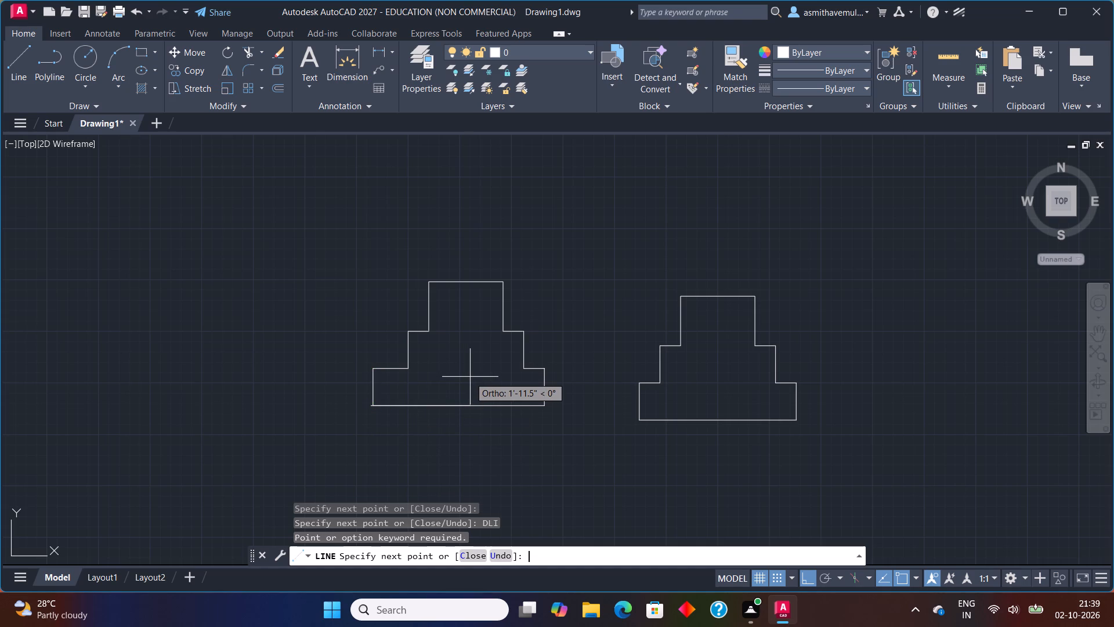
pyautogui.click(408, 368)
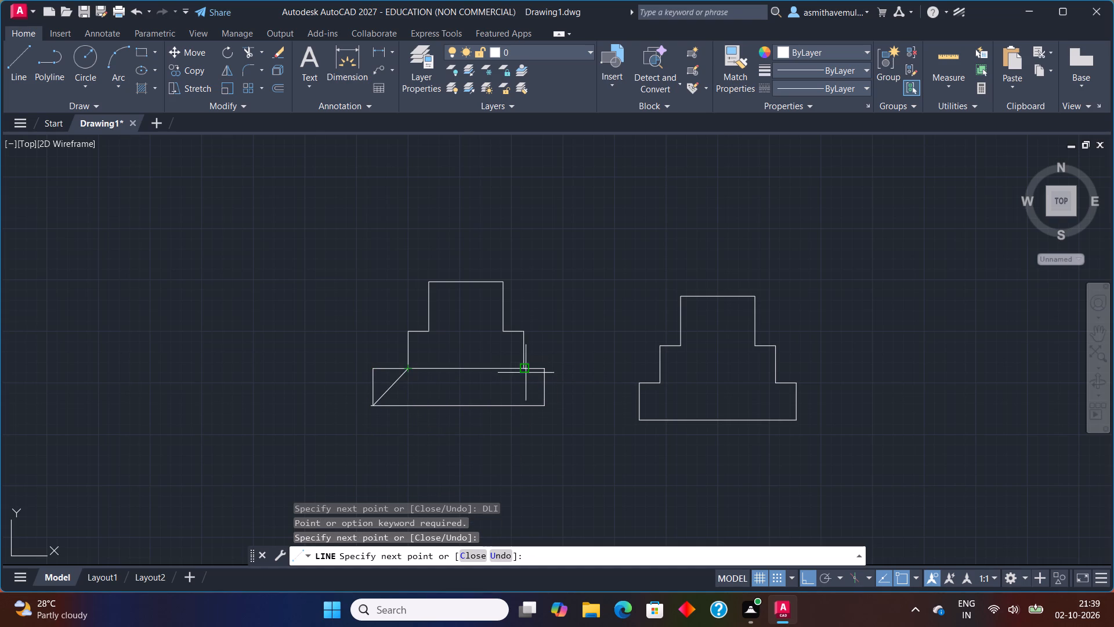
pyautogui.press('Escape')
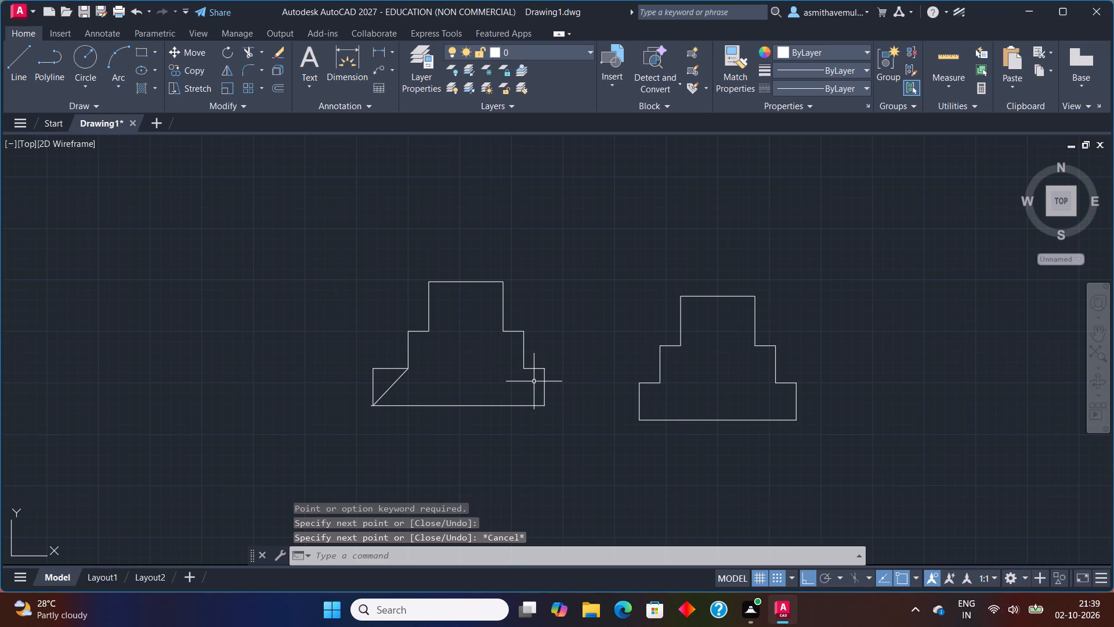
# Measure the width of the second footing's middle tier with a linear dimension, without placing it.
pyautogui.write('DLI')
pyautogui.press('Return')
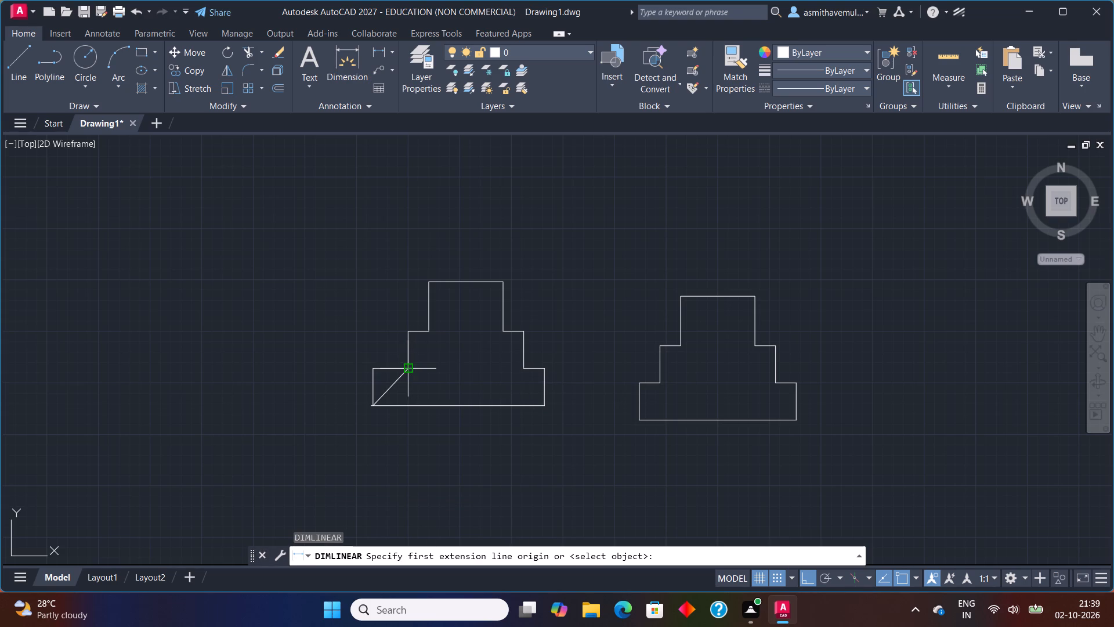
pyautogui.click(408, 367)
pyautogui.click(526, 369)
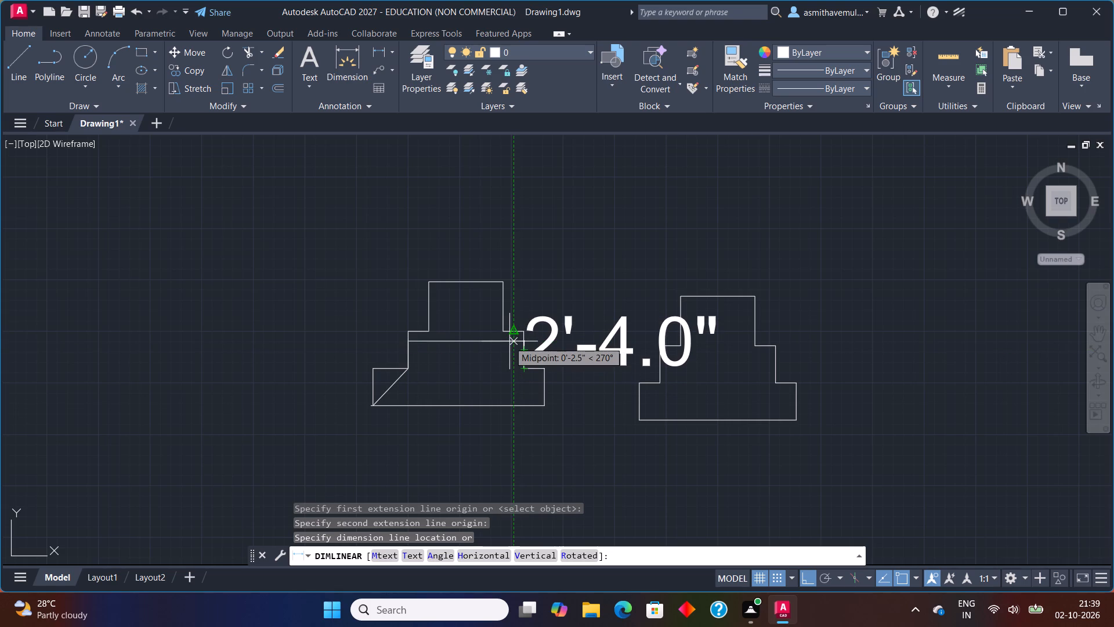
pyautogui.press('Escape')
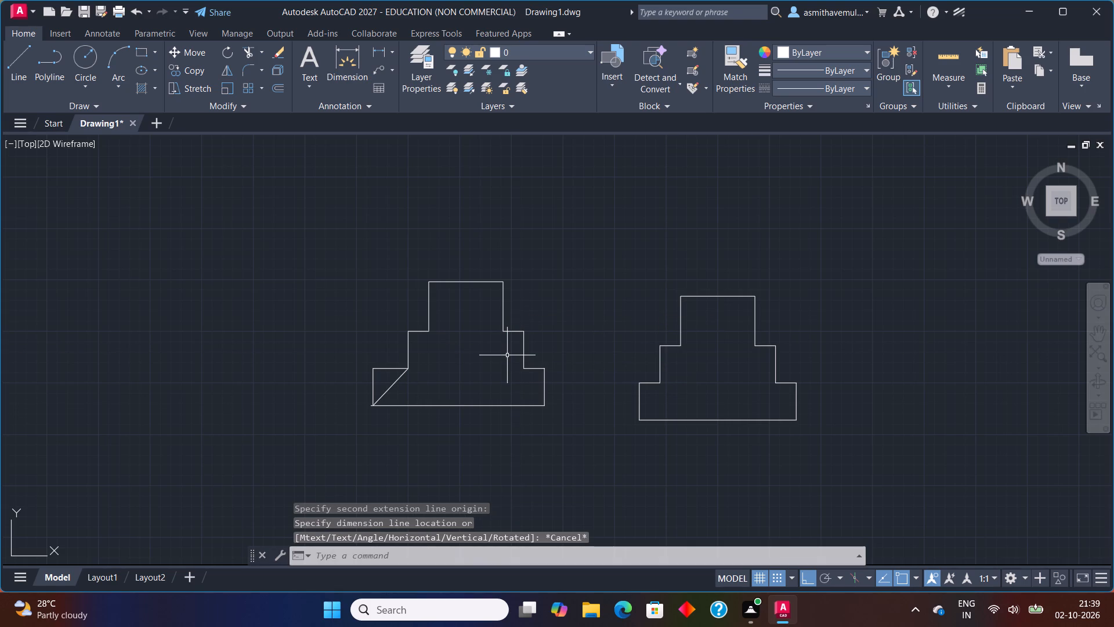
# Measure the width of the original footing's middle tier with a linear dimension, without placing it.
pyautogui.write('DL')
pyautogui.press('i')
pyautogui.press('Return')
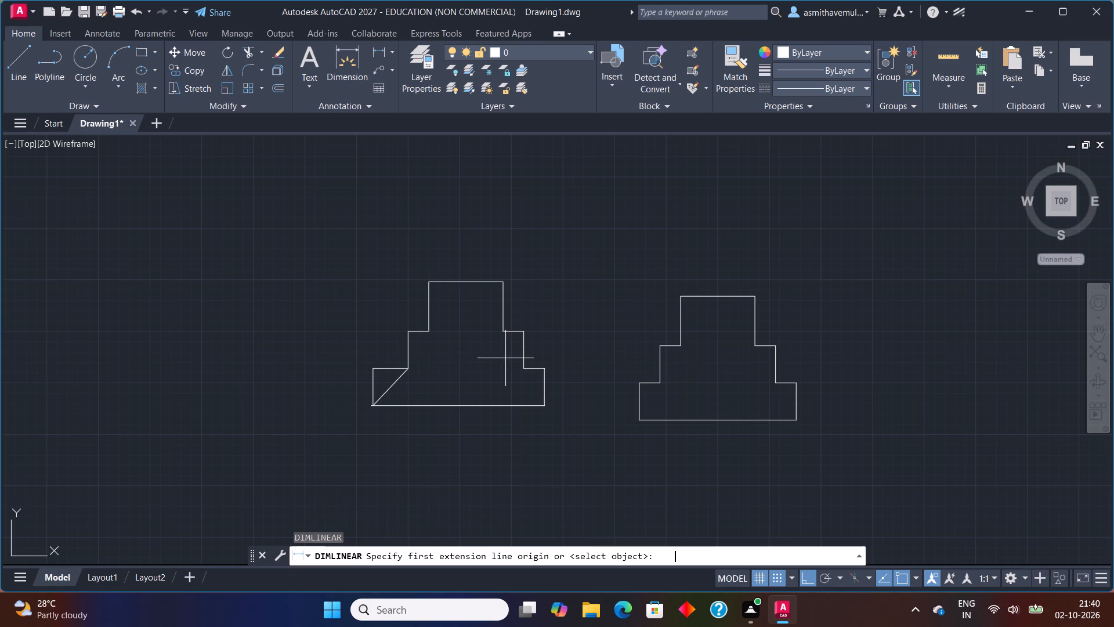
pyautogui.scroll(1, 591, 373)
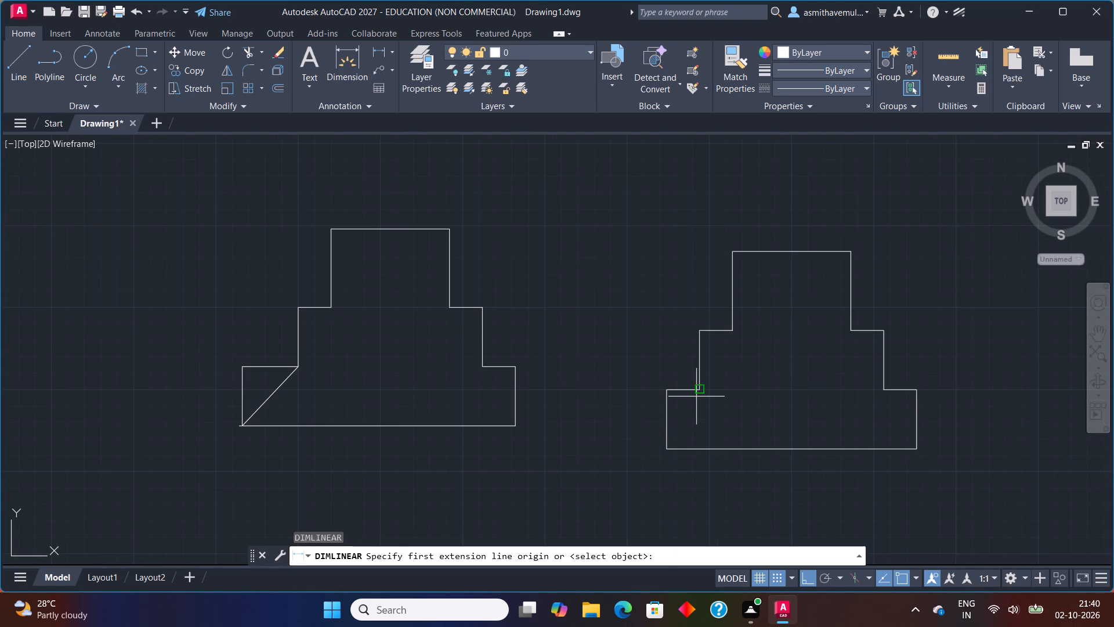
pyautogui.click(700, 391)
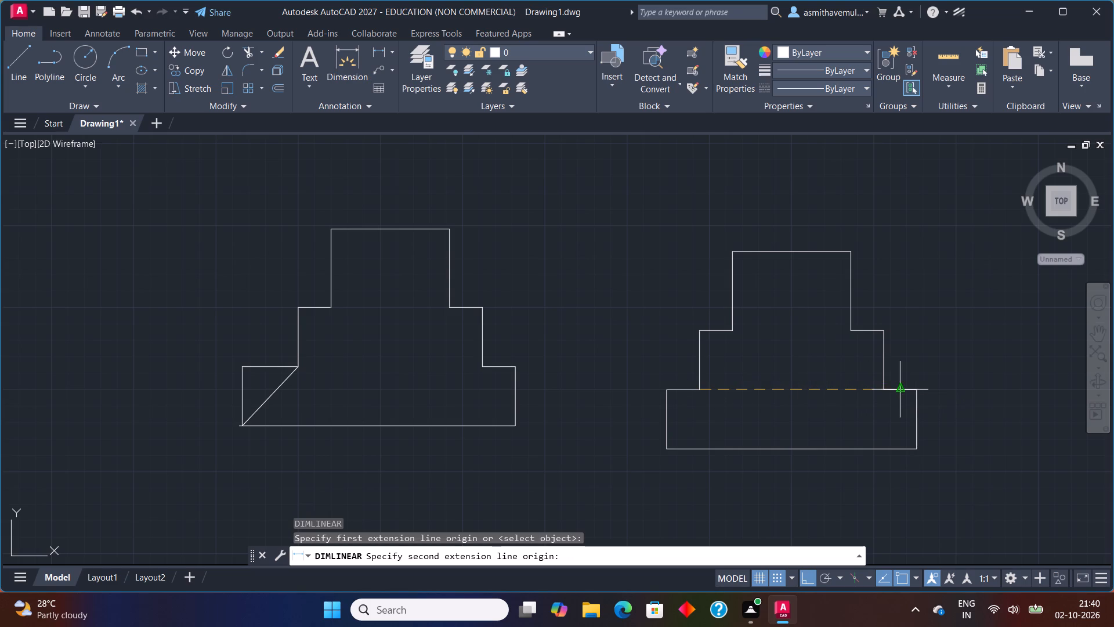
pyautogui.click(887, 391)
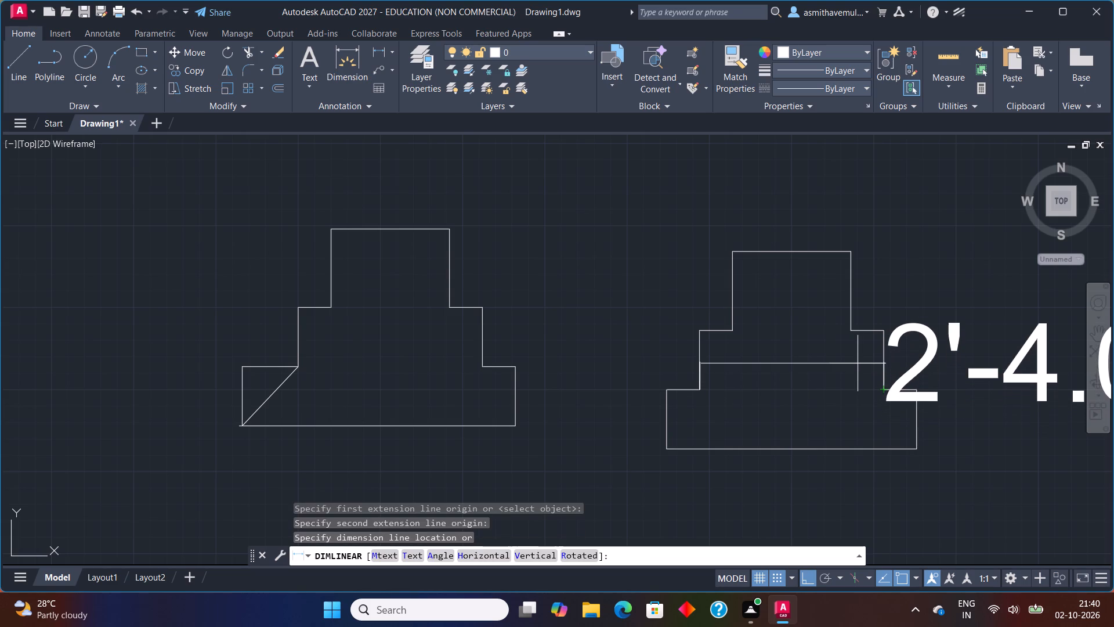
pyautogui.moveTo(856, 362); pyautogui.dragTo(613, 361, button='middle')
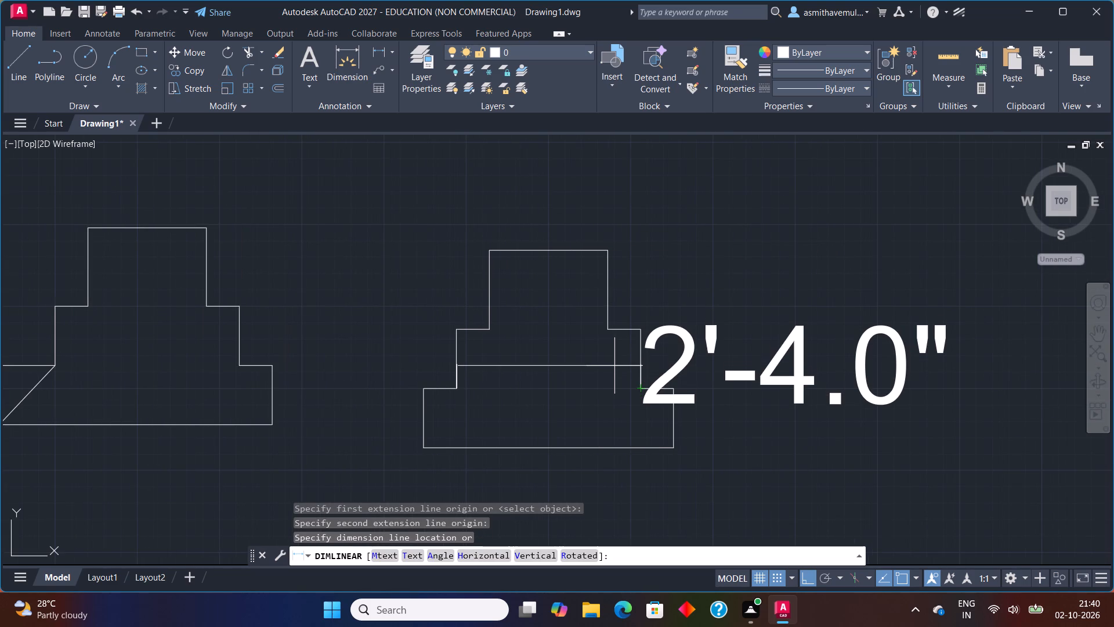
pyautogui.press('Escape')
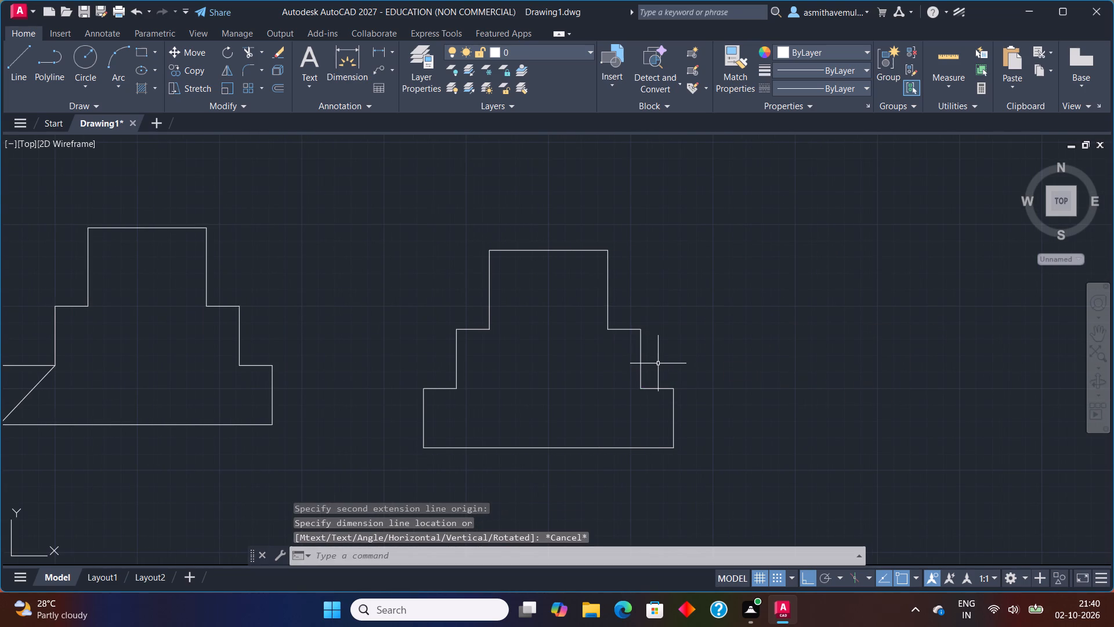
# Right of the original footing, start a third footing outline with a 3'6" base line to the right and a 9" rise.
pyautogui.moveTo(690, 369); pyautogui.dragTo(407, 433, button='middle')
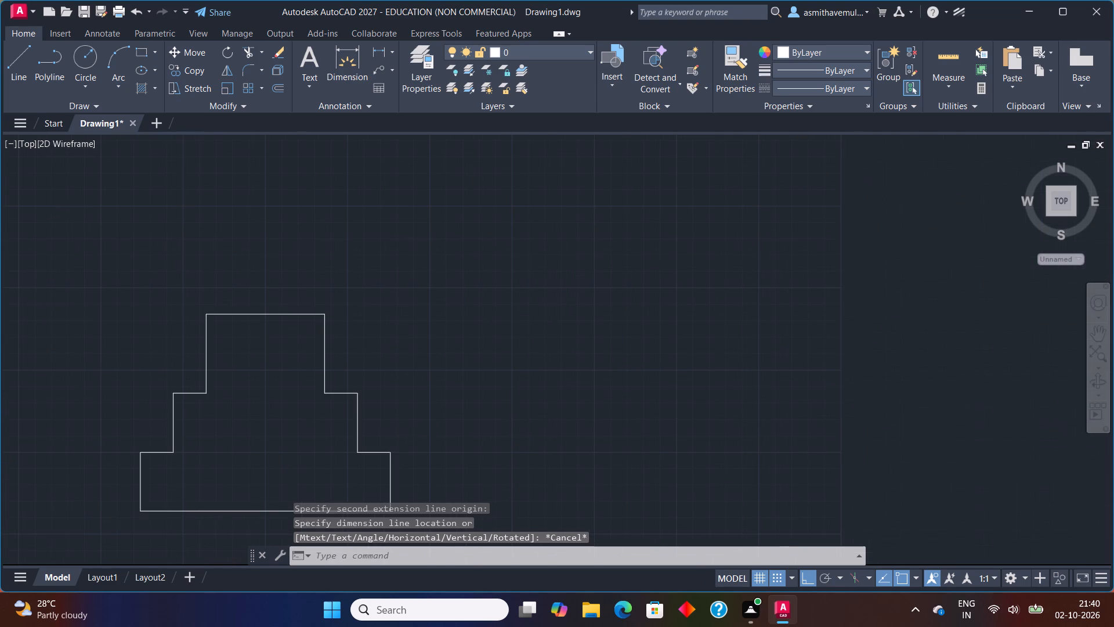
pyautogui.press('l')
pyautogui.press('Return')
pyautogui.click(551, 472)
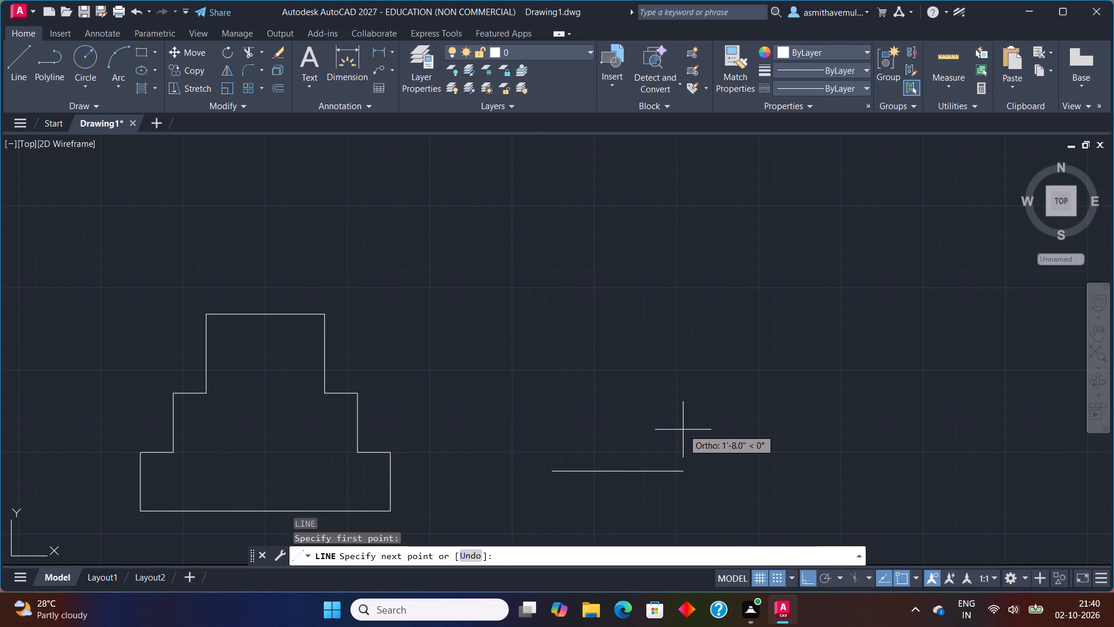
pyautogui.write("3'")
pyautogui.press('6')
pyautogui.hotkey('shift', '"')
pyautogui.press('Return')
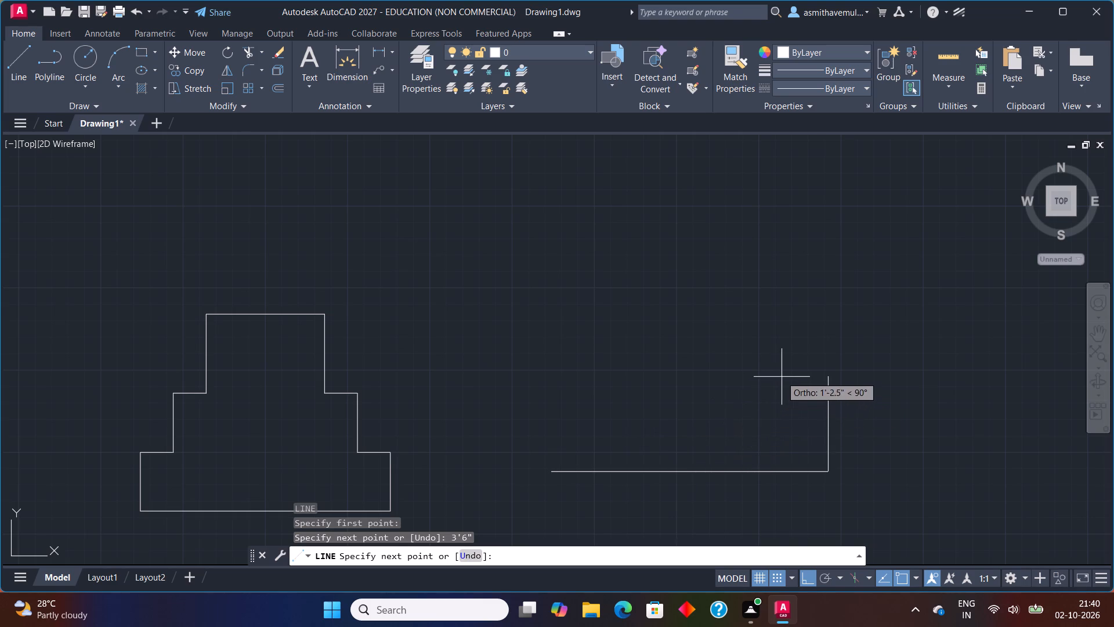
pyautogui.press('9')
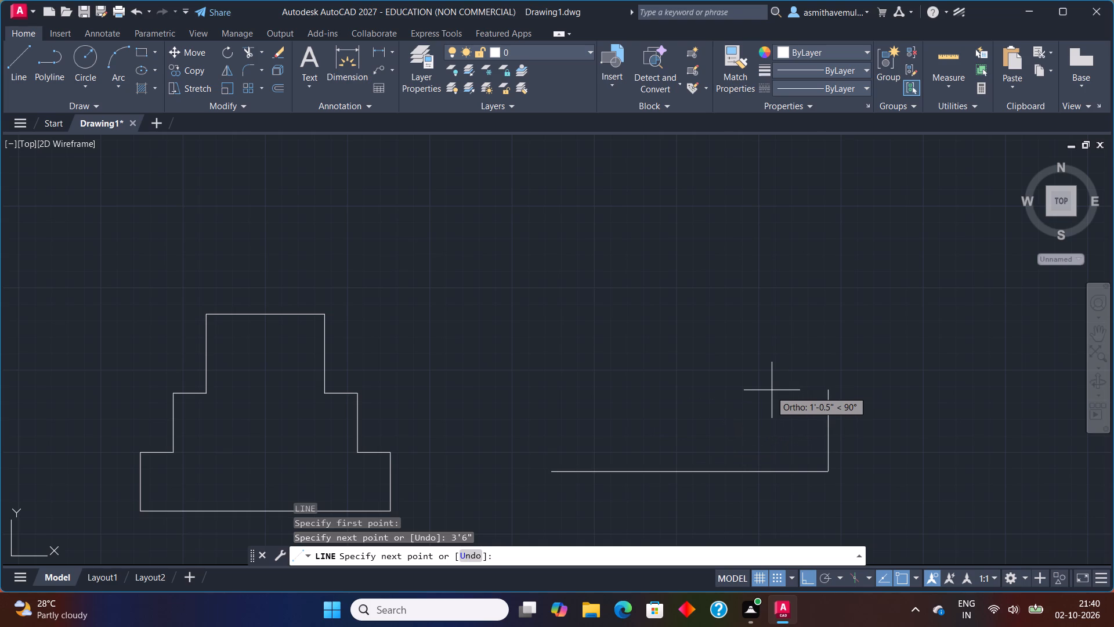
pyautogui.hotkey('shift', '"')
pyautogui.press('Return')
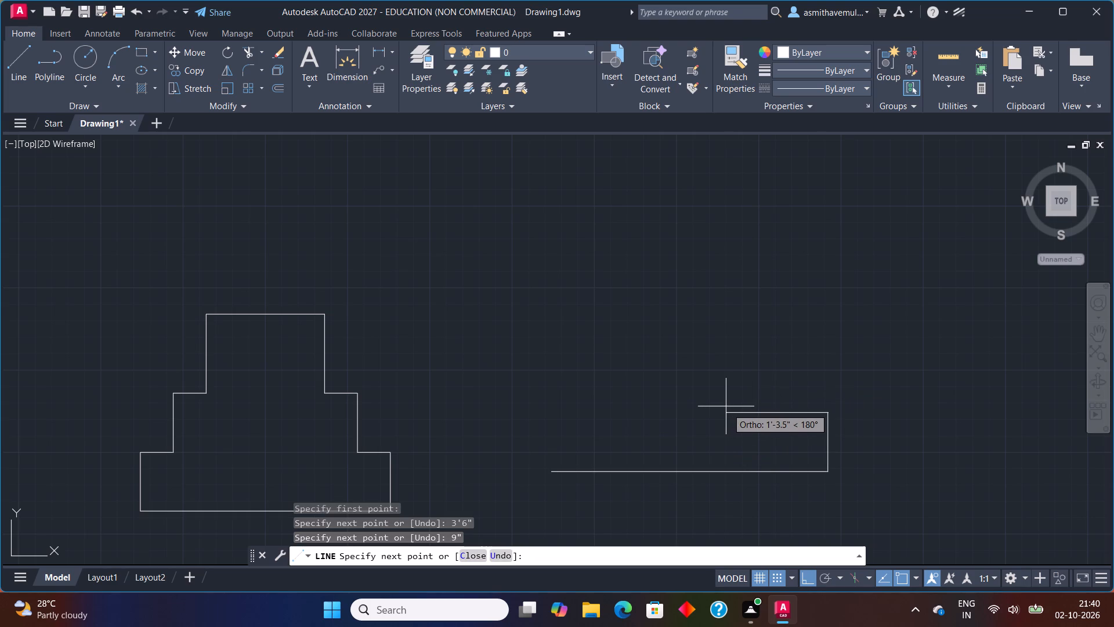
# Continue the third footing's right side with a 6" inward step, a 9" rise and another 6" inward step.
pyautogui.press('6')
pyautogui.hotkey('shift', '"')
pyautogui.press('Return')
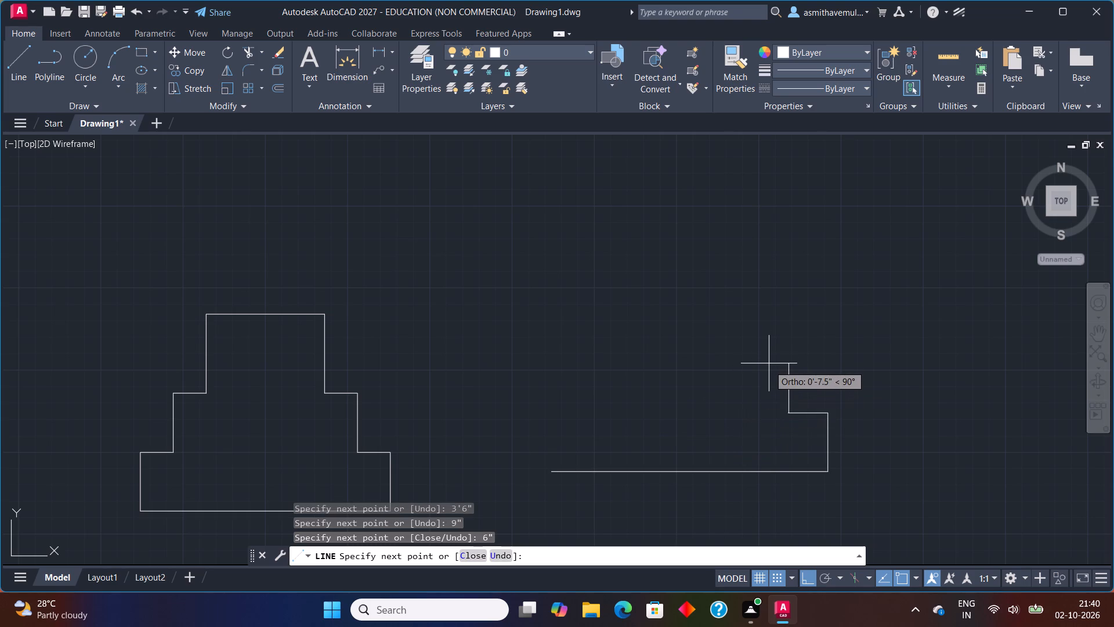
pyautogui.press('9')
pyautogui.hotkey('shift', '"')
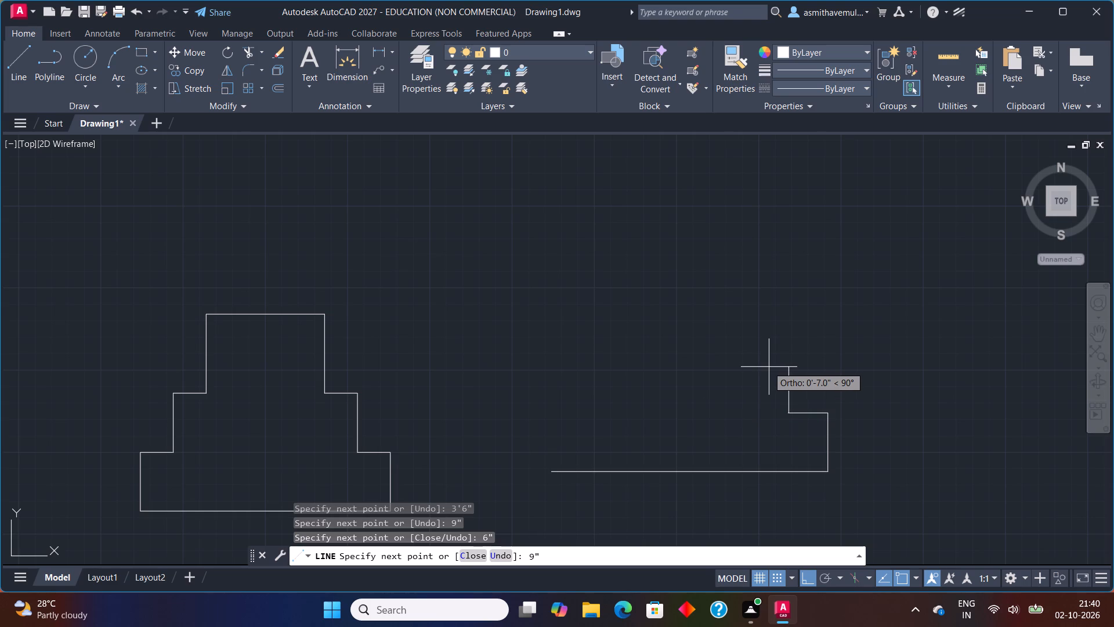
pyautogui.press('Return')
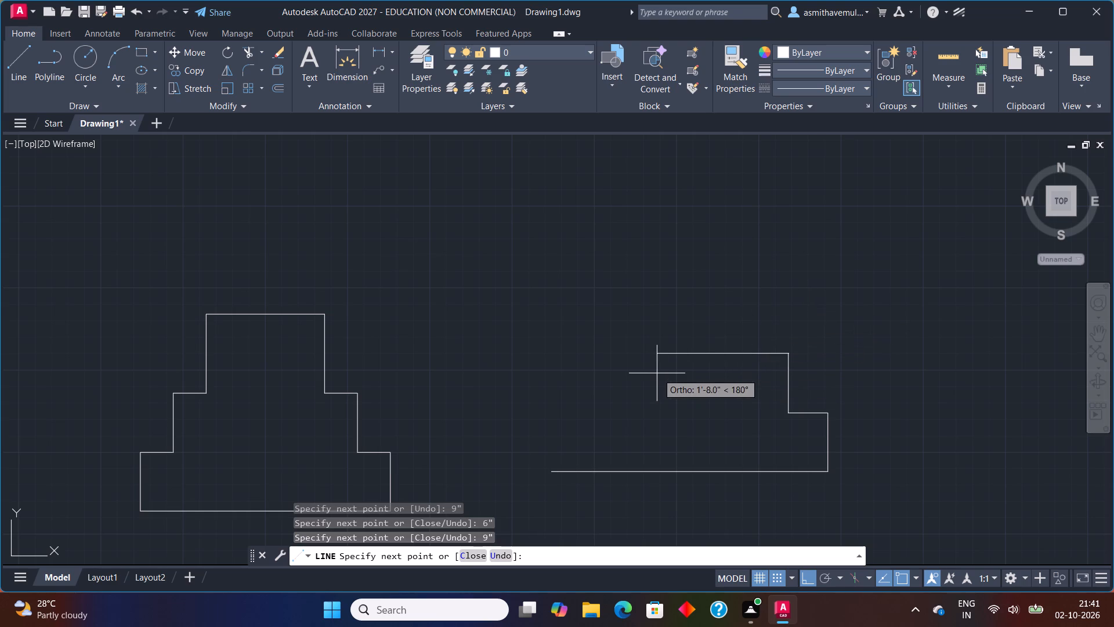
pyautogui.press('6')
pyautogui.hotkey('shift', '"')
pyautogui.press('Return')
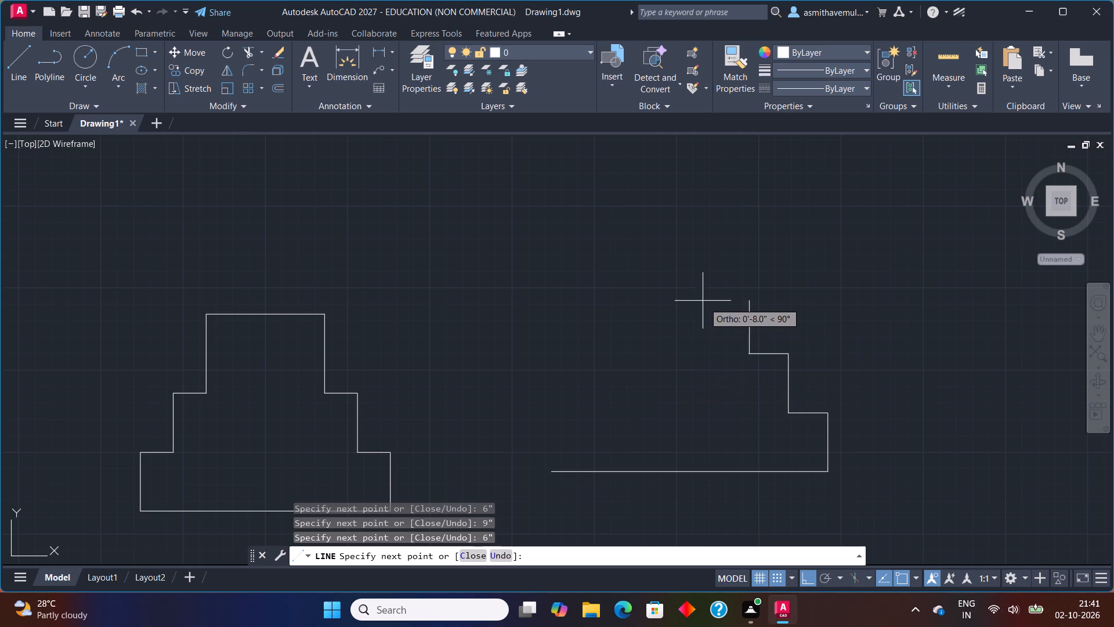
# Draw the third footing's top tier with a 1' rise, a 1'6" top edge to the left and a 1' drop.
pyautogui.write("1'")
pyautogui.press('Return')
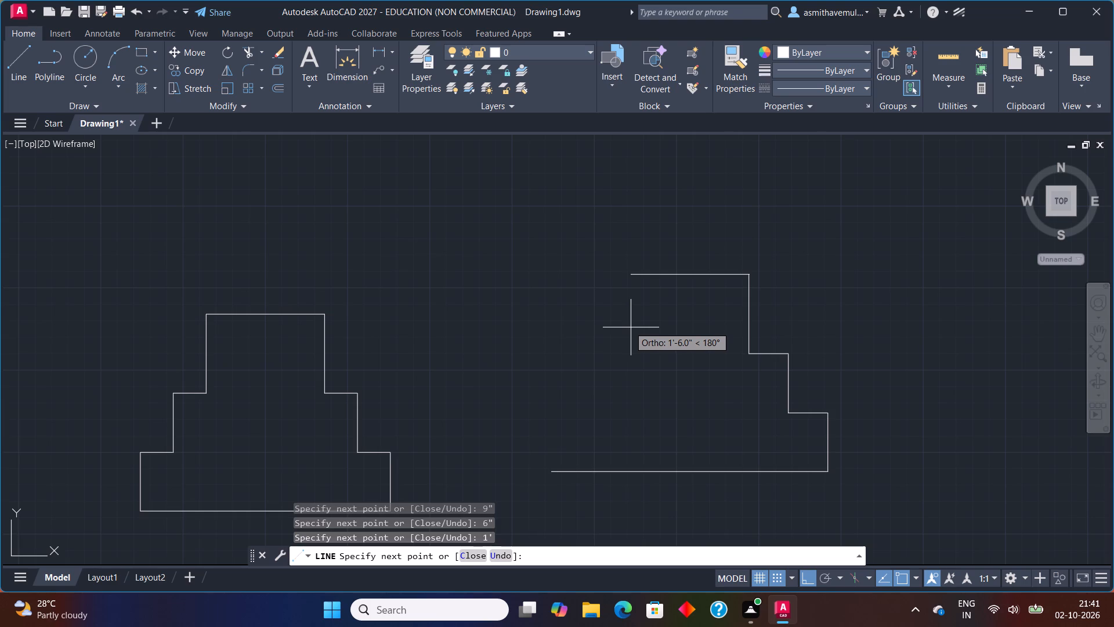
pyautogui.press('1')
pyautogui.write('\'6"')
pyautogui.press('Return')
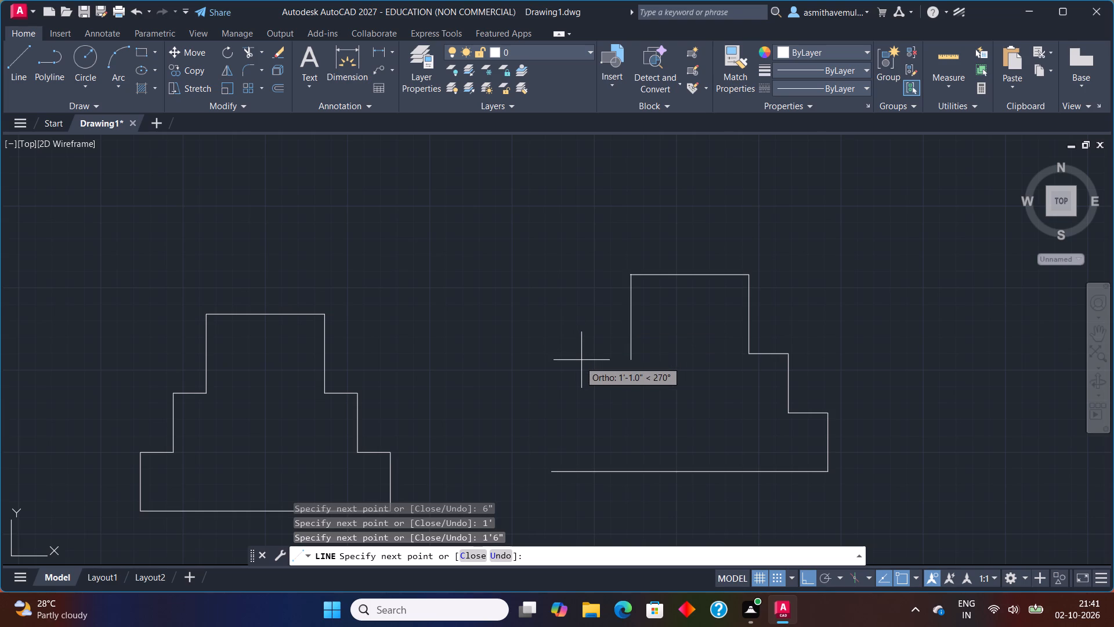
pyautogui.write("1'")
pyautogui.press('Return')
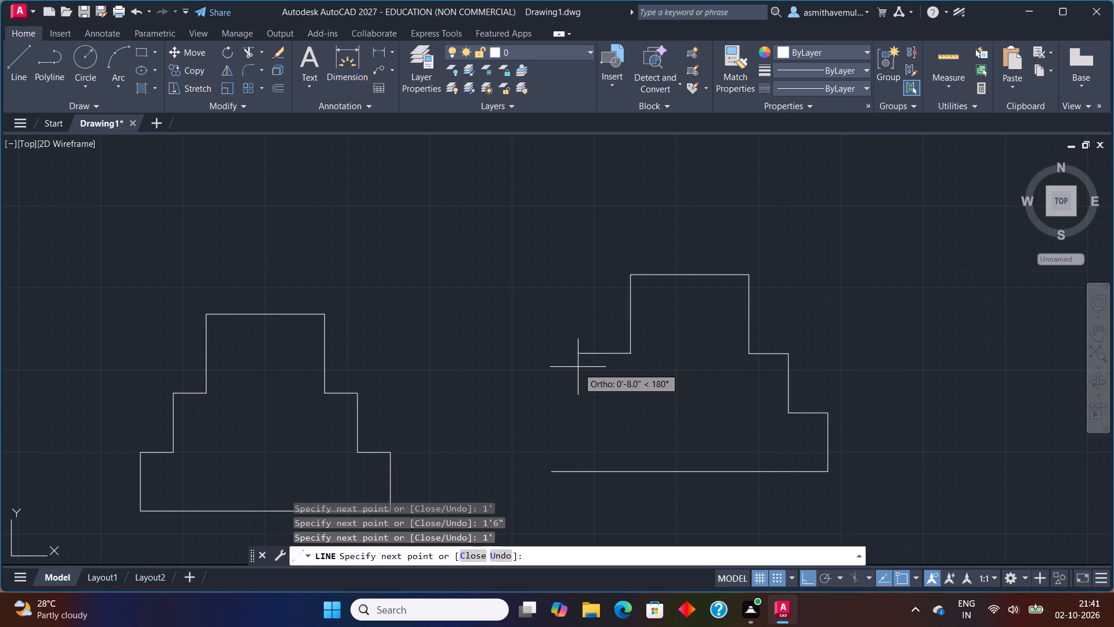
# Complete the third footing's left side with a 6" outward step, 9" drop and 6" outward step, closing down to the base line's start point.
pyautogui.press('6')
pyautogui.hotkey('shift', '"')
pyautogui.press('Return')
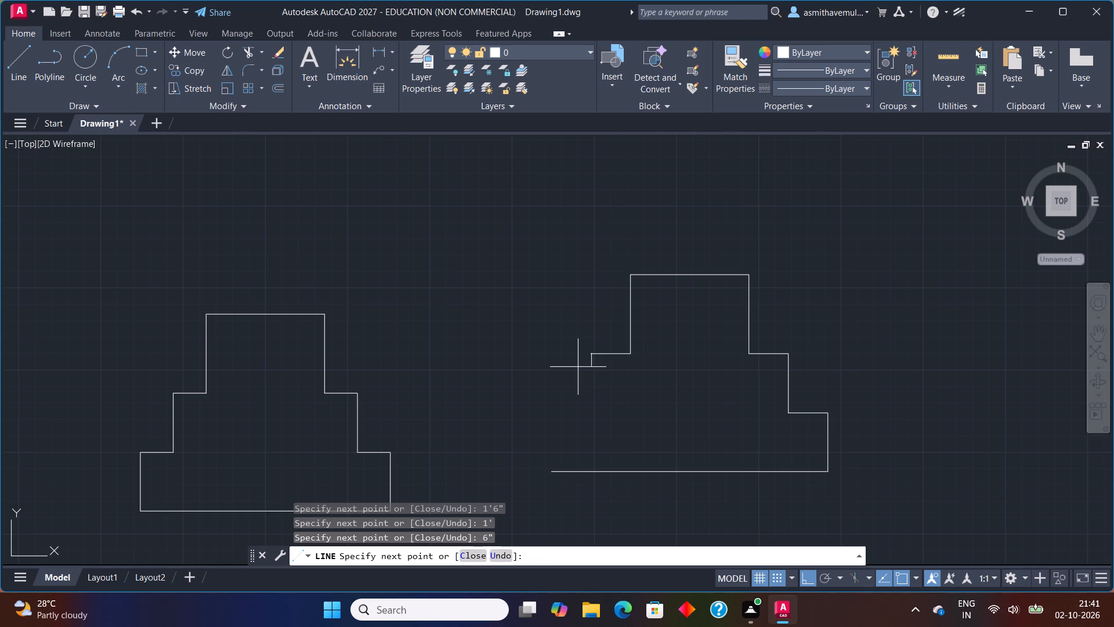
pyautogui.press('9')
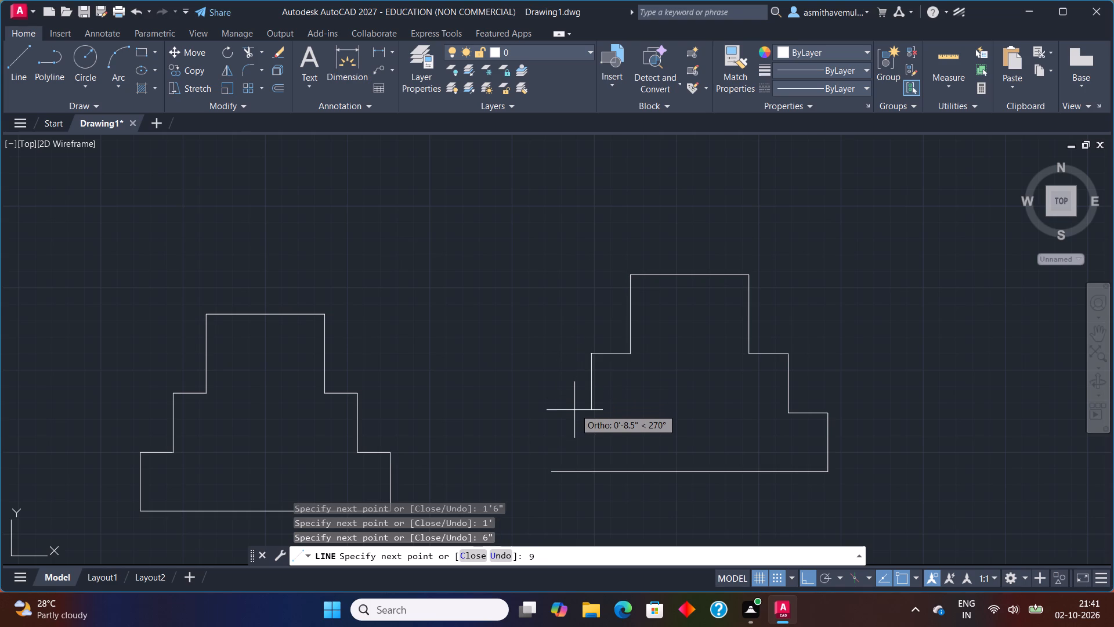
pyautogui.hotkey('shift', '"')
pyautogui.press('Return')
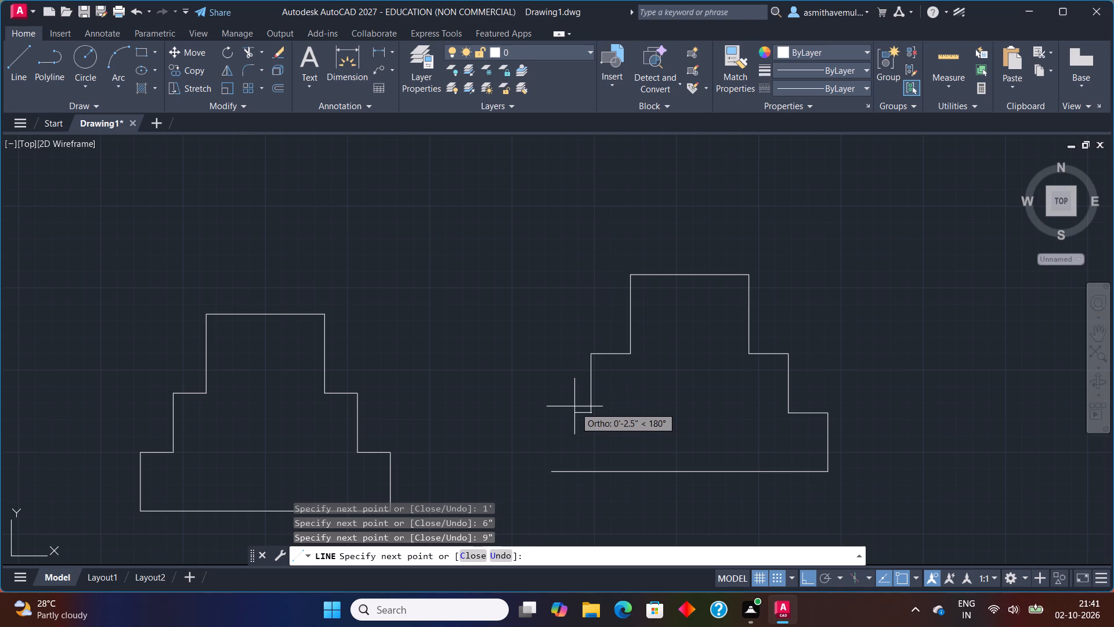
pyautogui.write('6"')
pyautogui.press('Return')
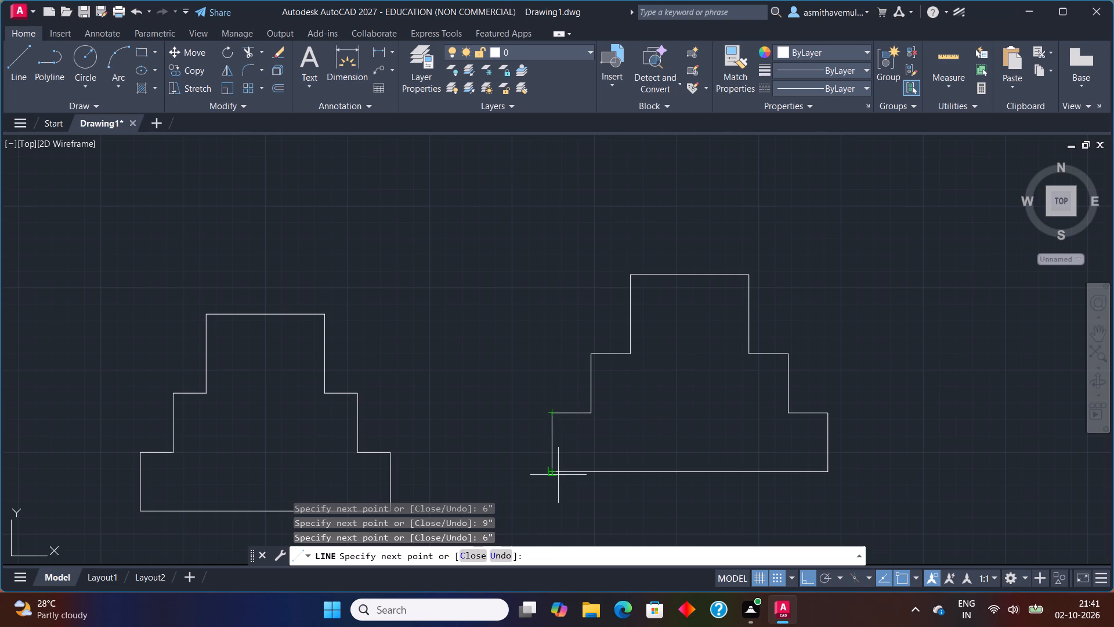
pyautogui.click(551, 477)
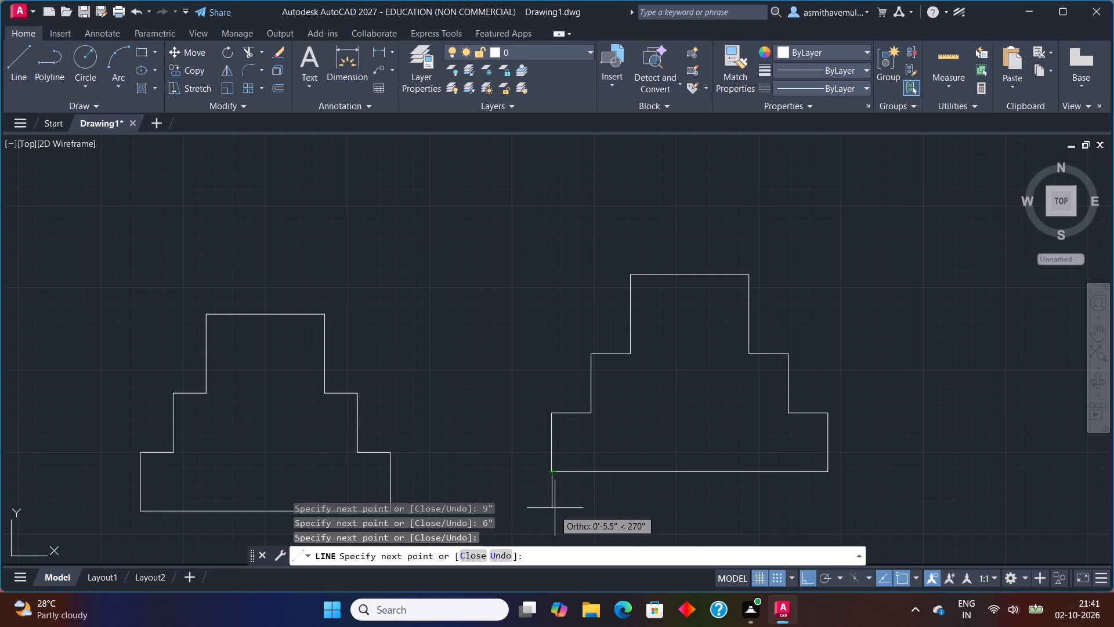
pyautogui.press('Escape')
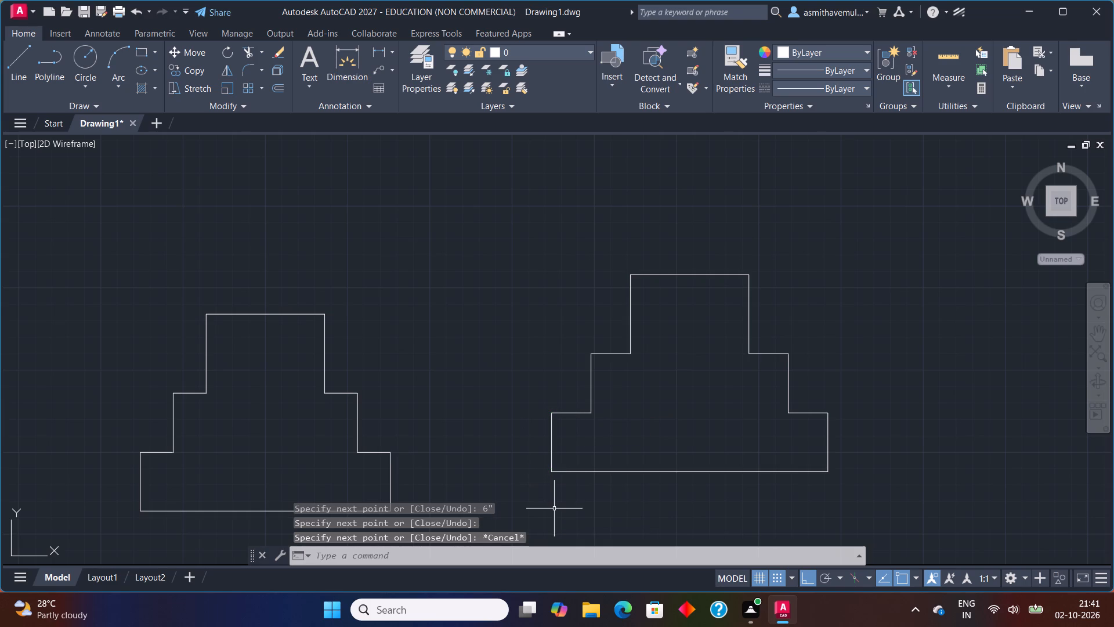
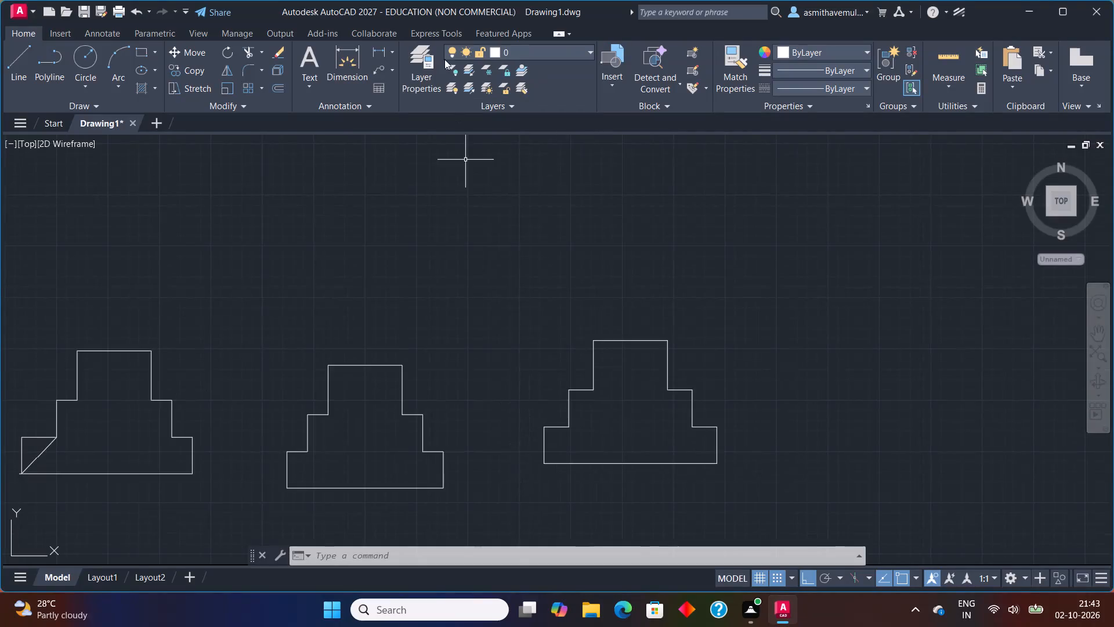
# Erase the original footing outline and the second one beside it, including its leftover short vertical line, keeping only the third footing.
pyautogui.scroll(-1, 450, 278)
pyautogui.moveTo(444, 300); pyautogui.dragTo(508, 284, button='middle')
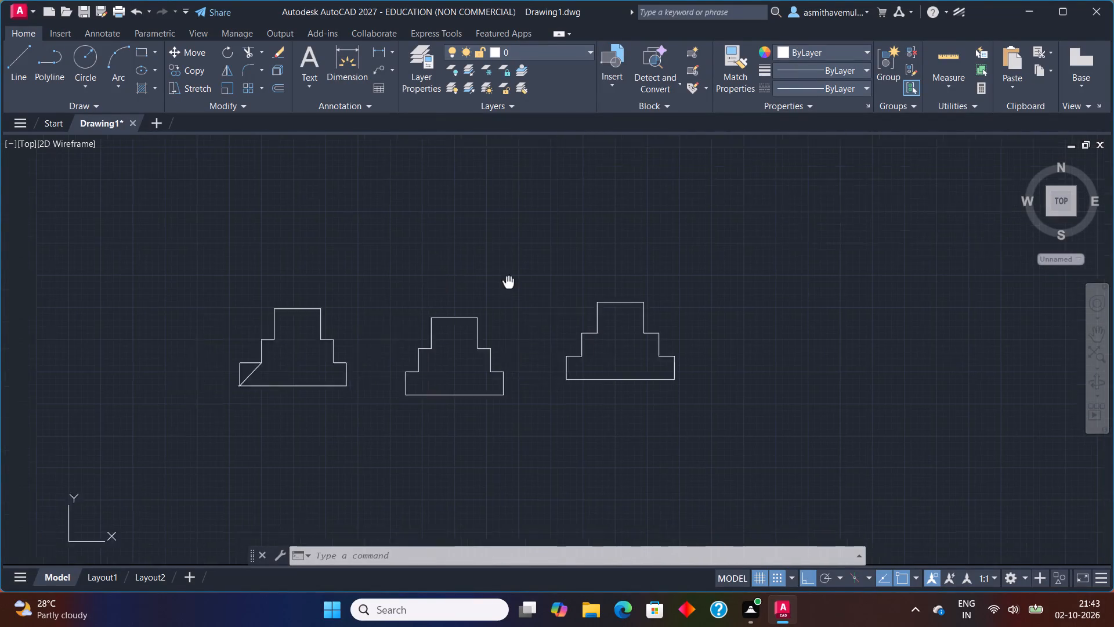
pyautogui.moveTo(508, 284); pyautogui.dragTo(570, 273, button='middle')
pyautogui.moveTo(573, 283); pyautogui.dragTo(414, 432)
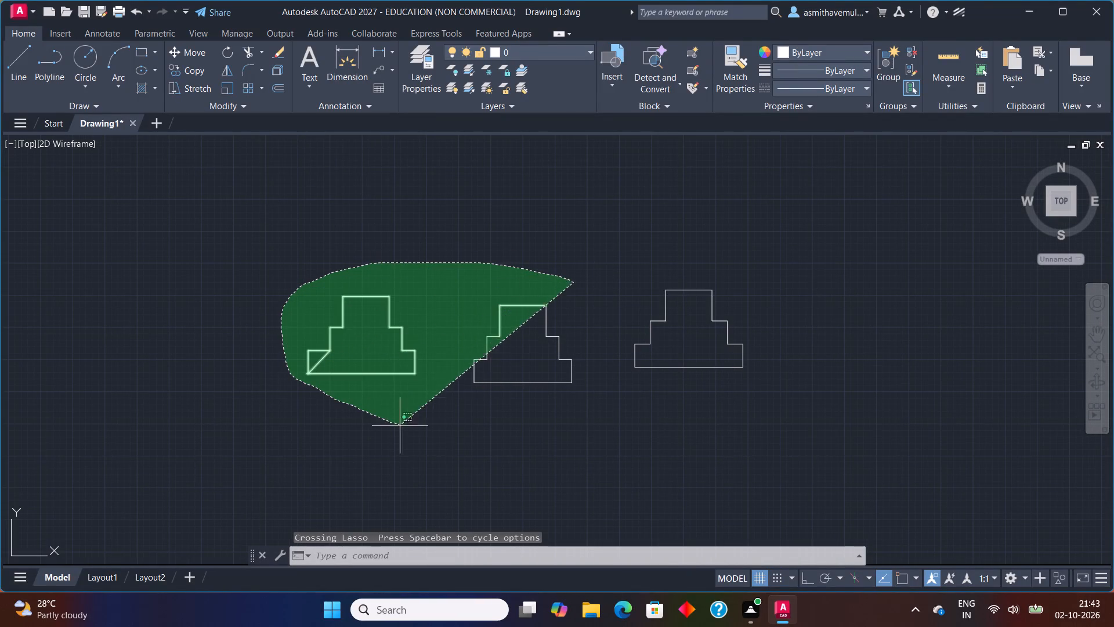
pyautogui.moveTo(414, 432); pyautogui.dragTo(557, 449)
pyautogui.press('Delete')
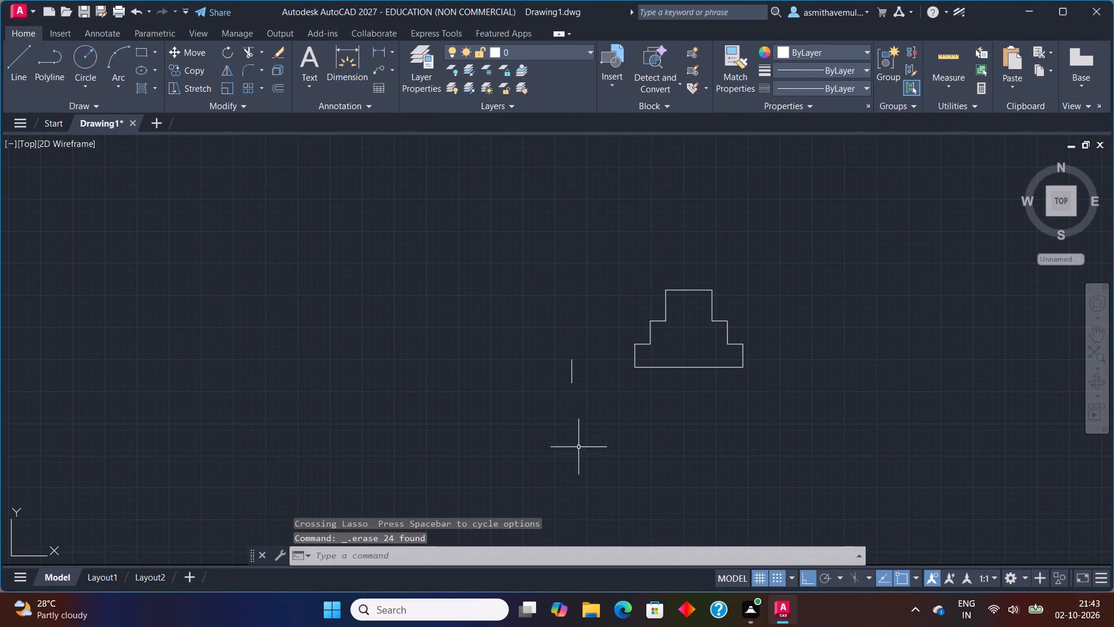
pyautogui.moveTo(592, 383); pyautogui.dragTo(562, 369)
pyautogui.press('Delete')
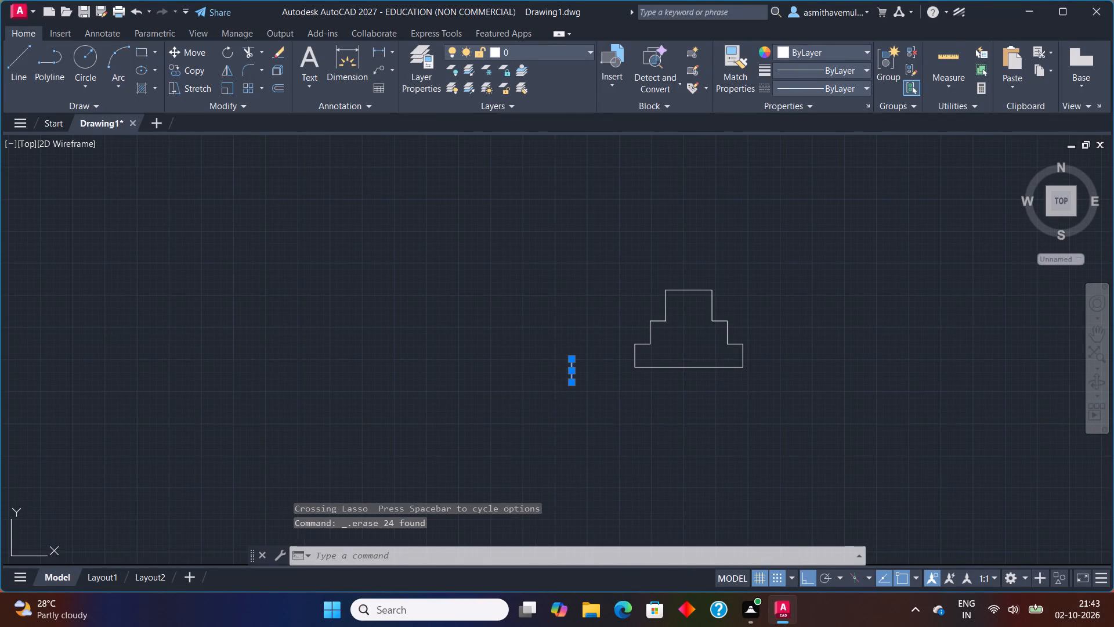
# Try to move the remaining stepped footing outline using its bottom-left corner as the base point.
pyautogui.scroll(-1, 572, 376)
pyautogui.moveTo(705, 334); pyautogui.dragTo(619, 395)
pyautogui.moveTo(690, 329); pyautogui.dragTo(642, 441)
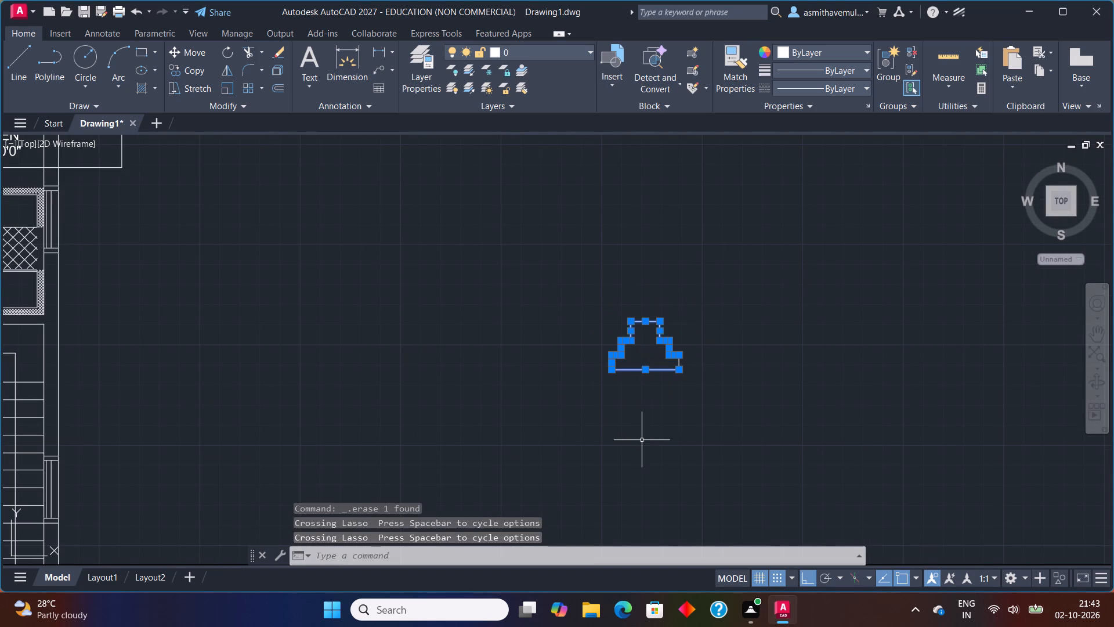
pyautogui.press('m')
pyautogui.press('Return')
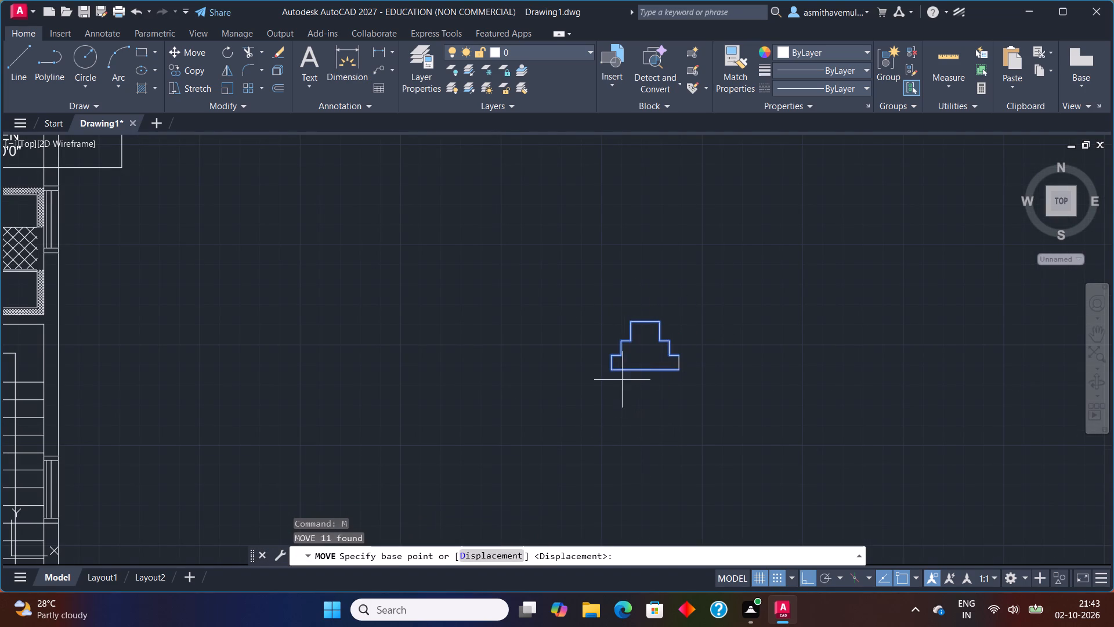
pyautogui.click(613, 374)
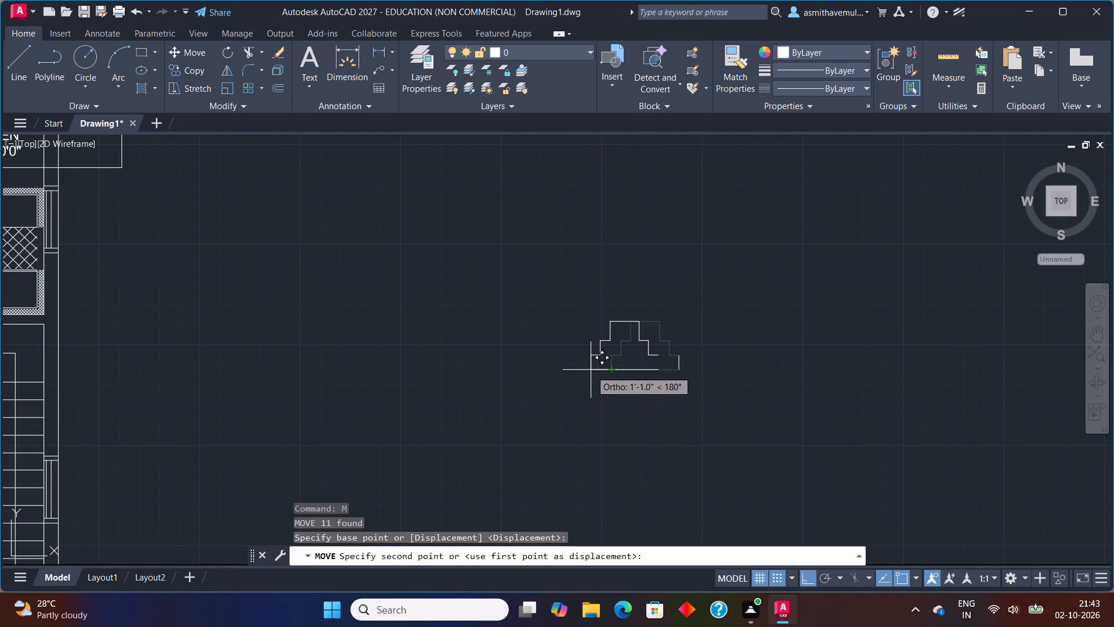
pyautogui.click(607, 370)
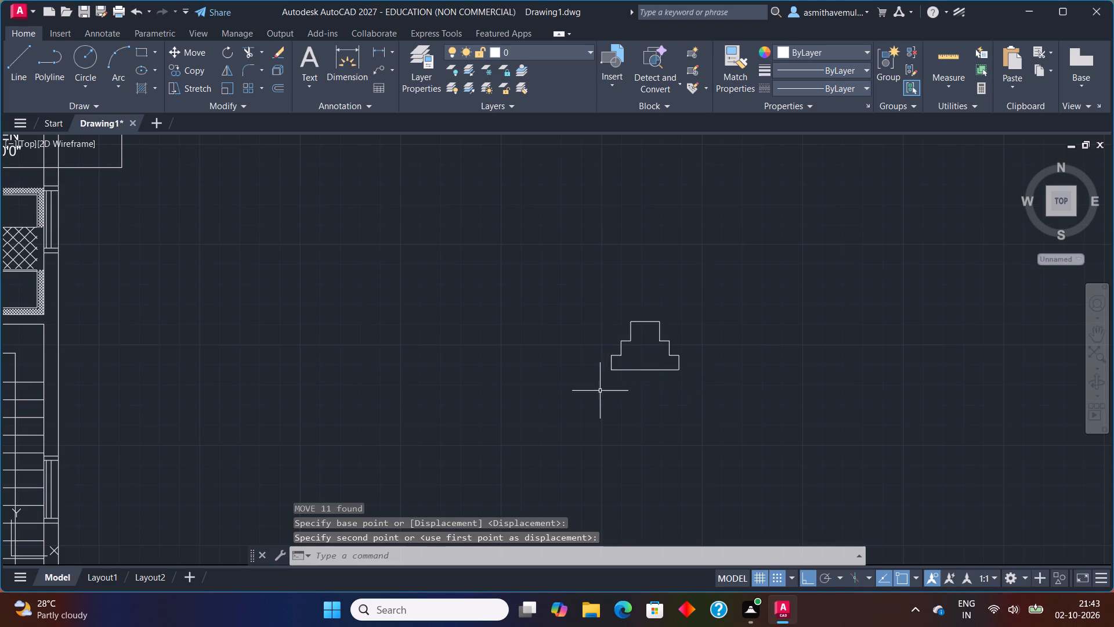
# Move the complete stepped footing outline by its bottom-left corner to a spot below the left end of section A-A'.
pyautogui.moveTo(754, 366); pyautogui.dragTo(693, 490)
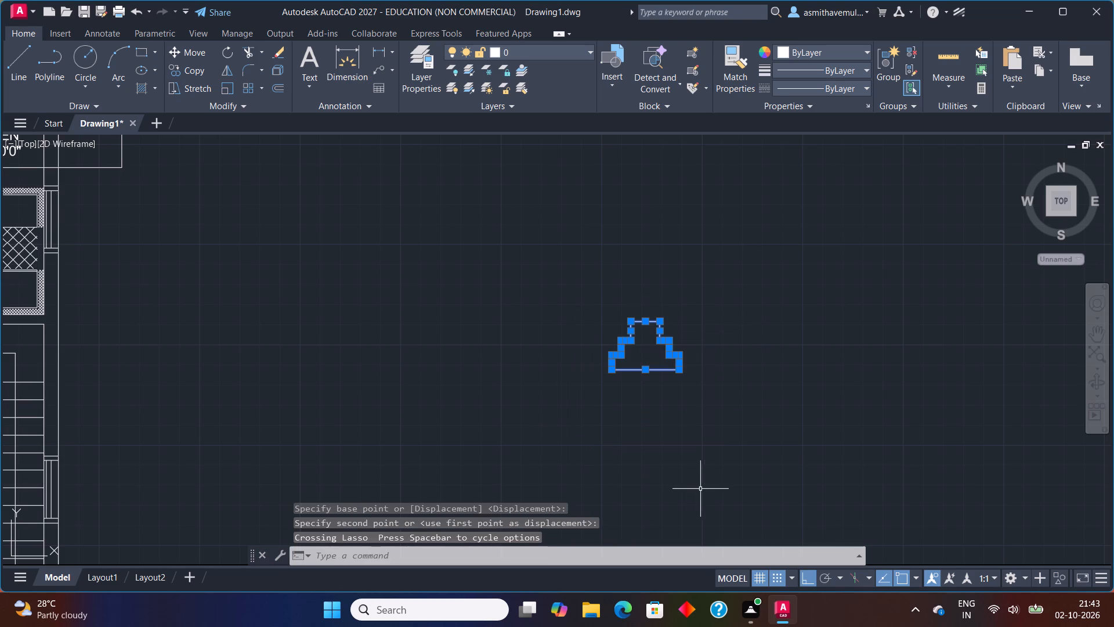
pyautogui.press('m')
pyautogui.press('Return')
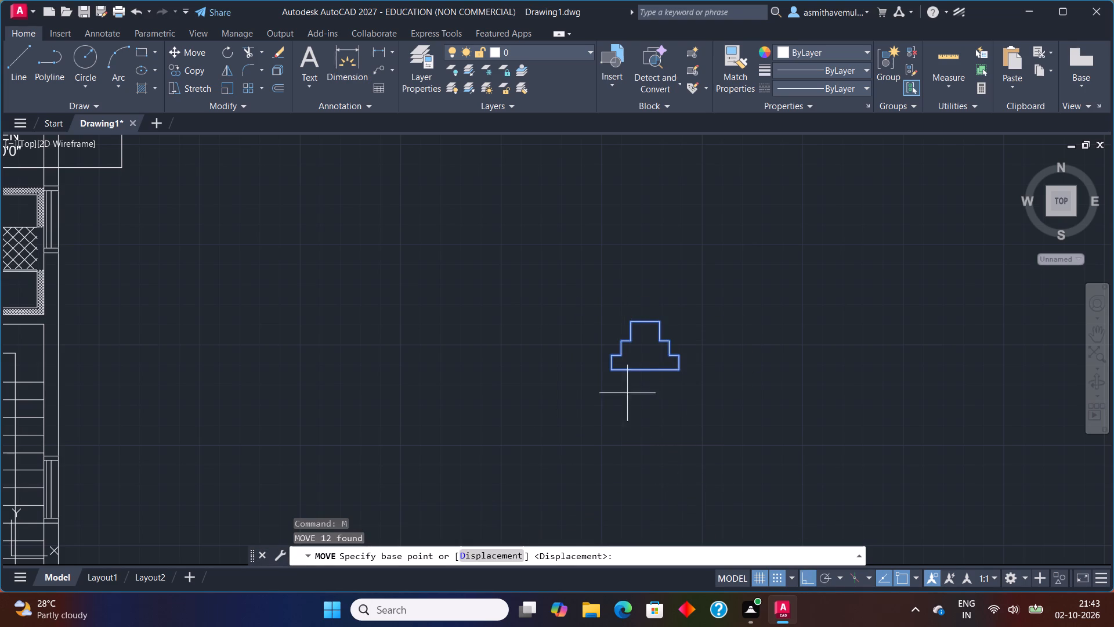
pyautogui.click(614, 369)
pyautogui.scroll(-2, 176, 362)
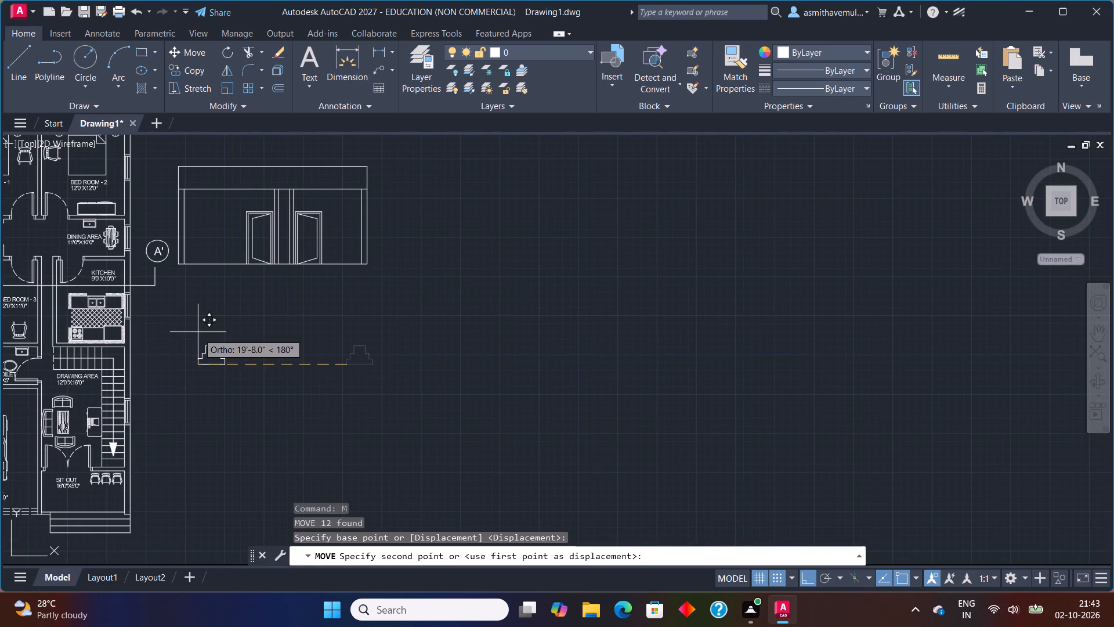
pyautogui.moveTo(198, 333); pyautogui.dragTo(257, 428, button='middle')
pyautogui.click(245, 390)
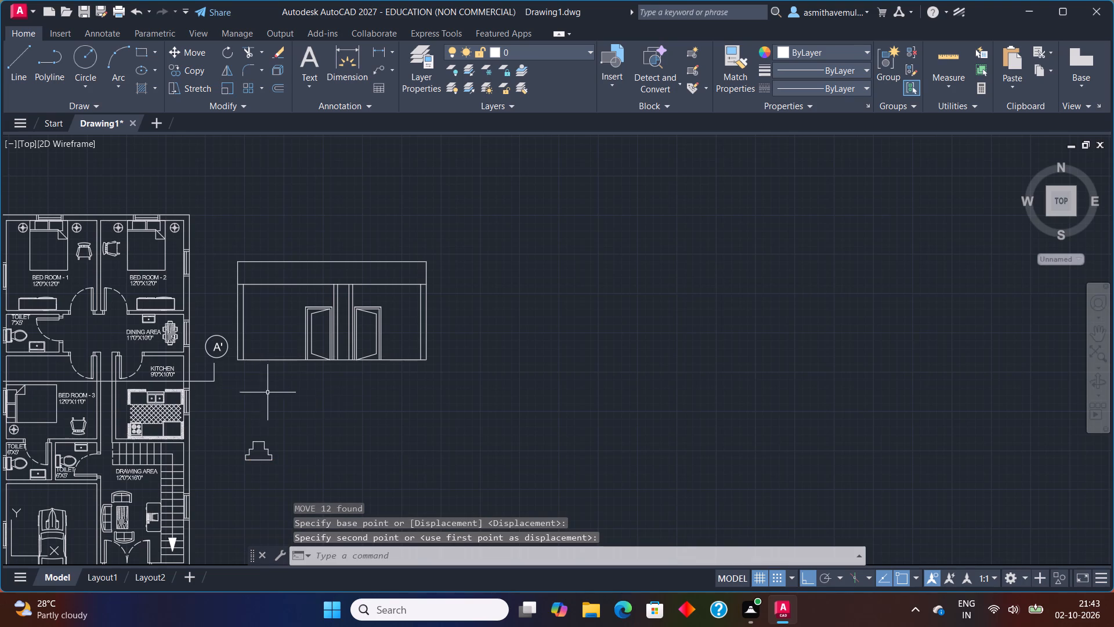
# Offset the base line of section A-A' 6" downward.
pyautogui.scroll(1, 325, 405)
pyautogui.moveTo(325, 405); pyautogui.dragTo(364, 410, button='middle')
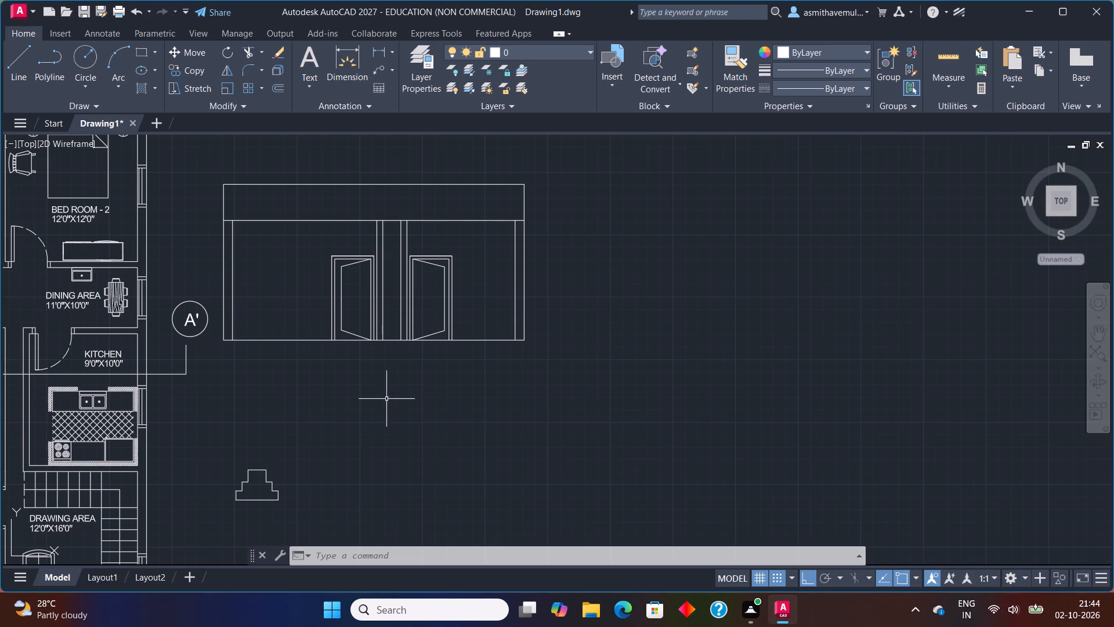
pyautogui.moveTo(364, 360); pyautogui.dragTo(483, 341, button='middle')
pyautogui.scroll(1, 439, 325)
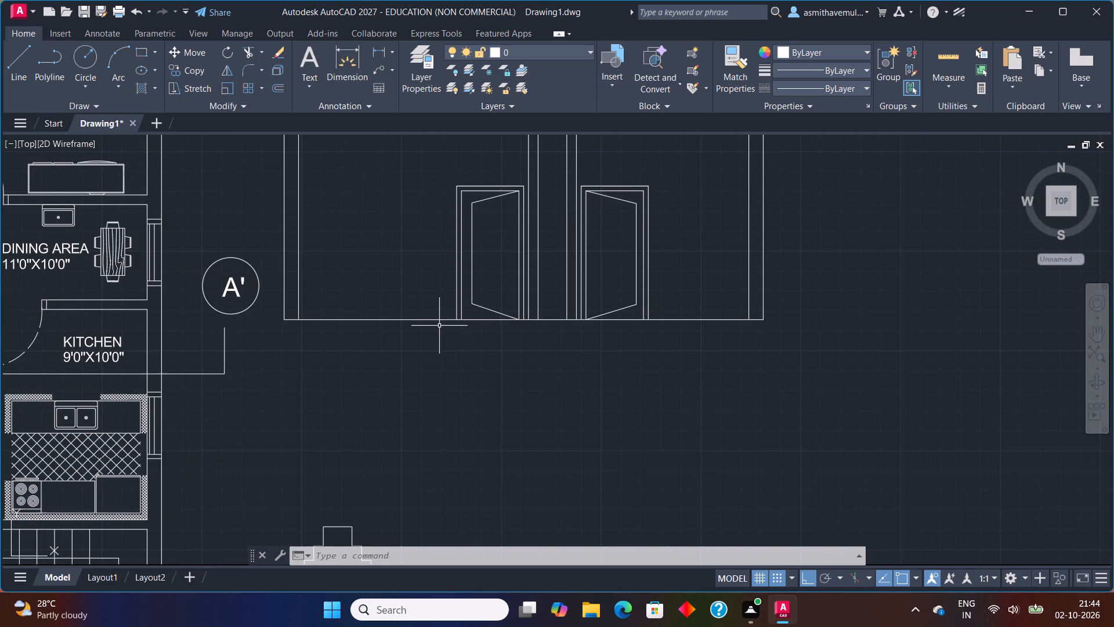
pyautogui.press('o')
pyautogui.press('Return')
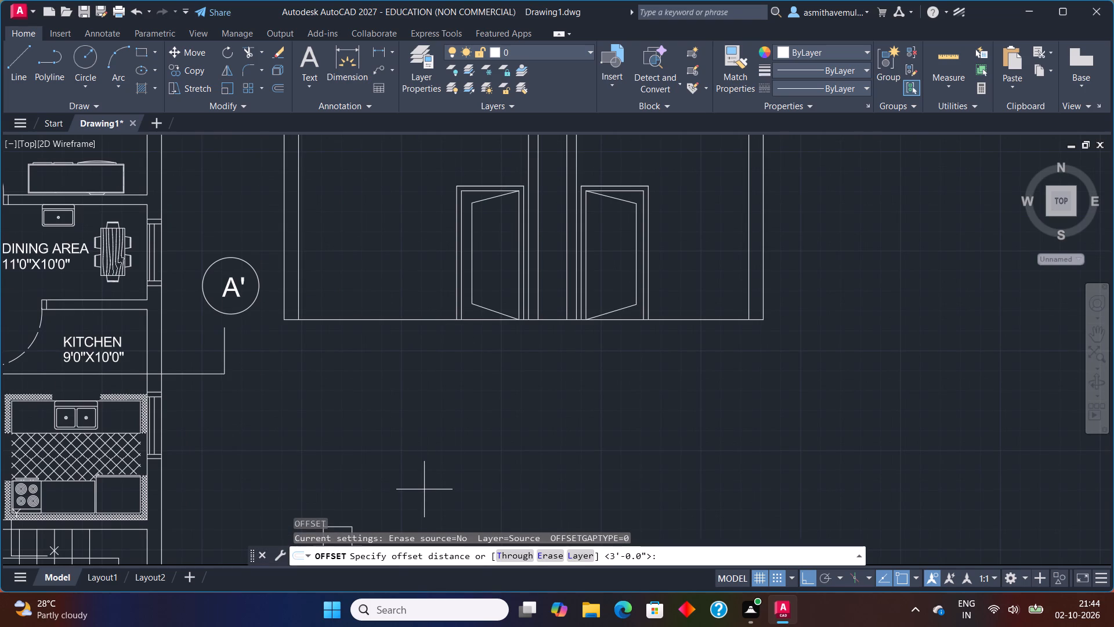
pyautogui.press('6')
pyautogui.hotkey('shift', '"')
pyautogui.press('Return')
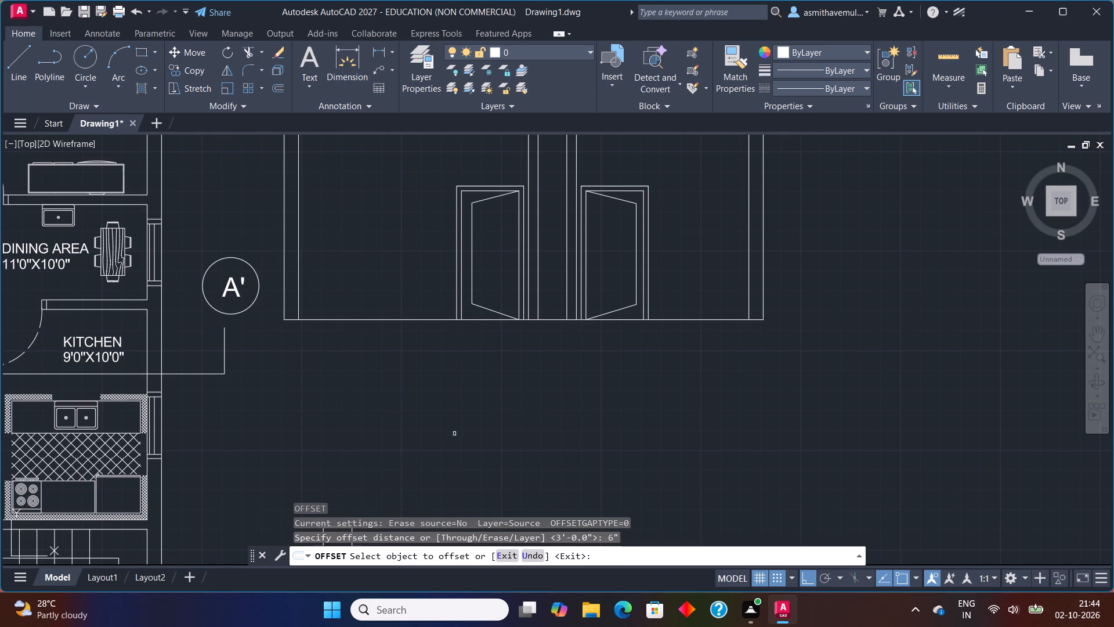
pyautogui.click(480, 319)
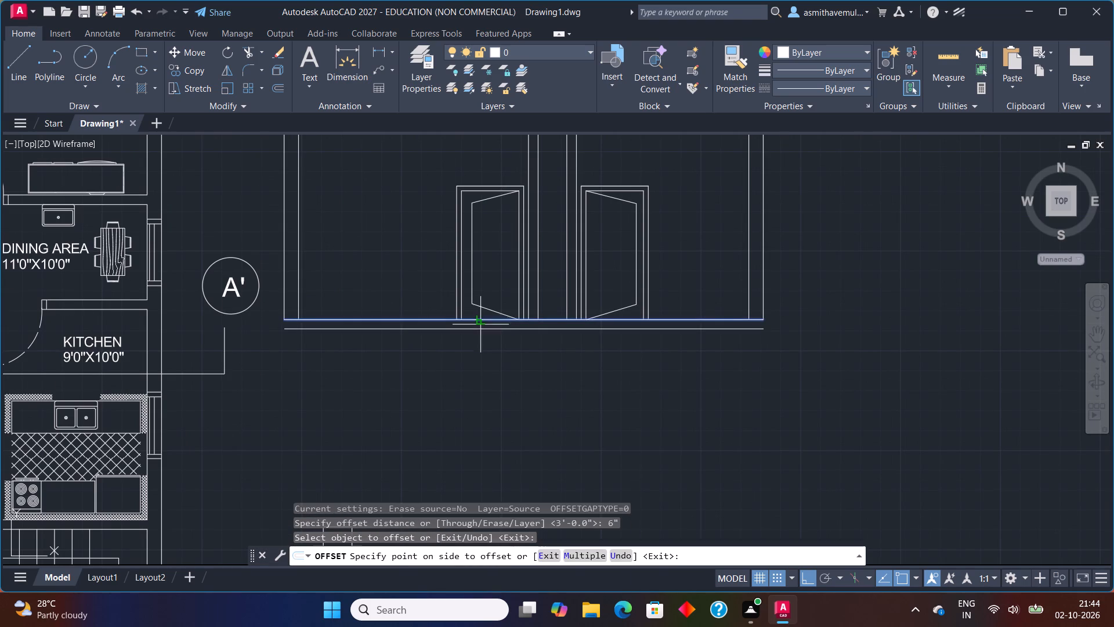
pyautogui.click(480, 361)
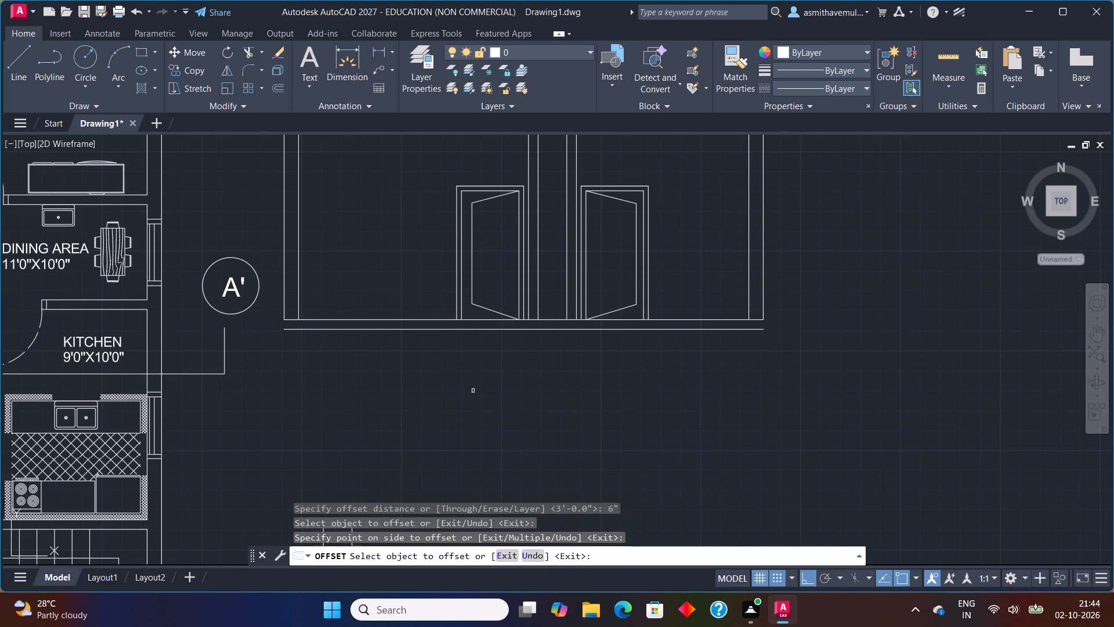
pyautogui.press('Escape')
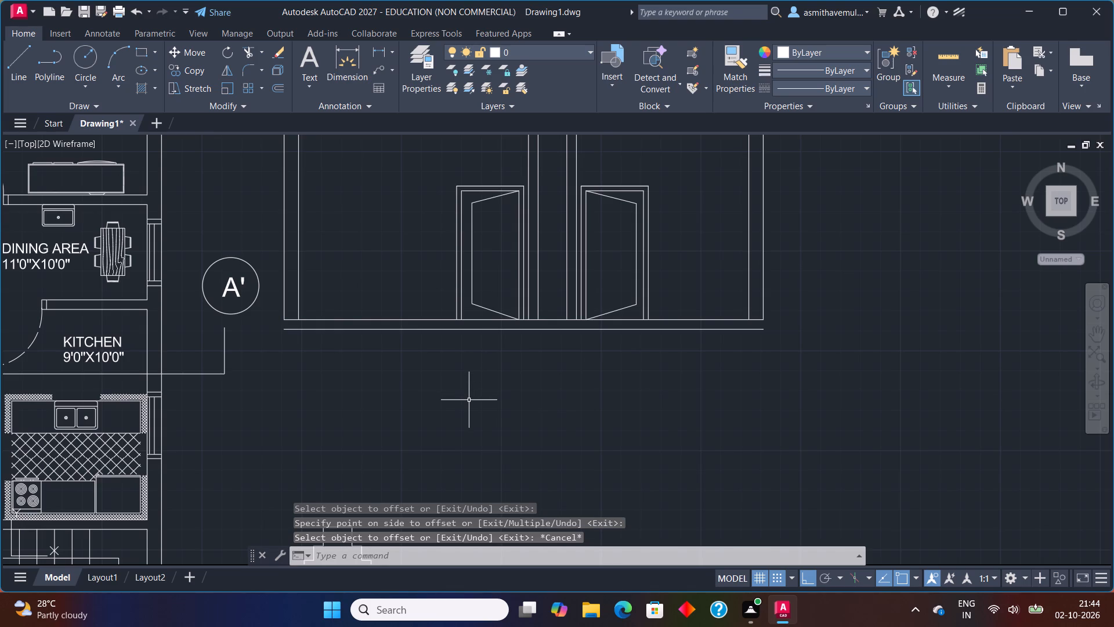
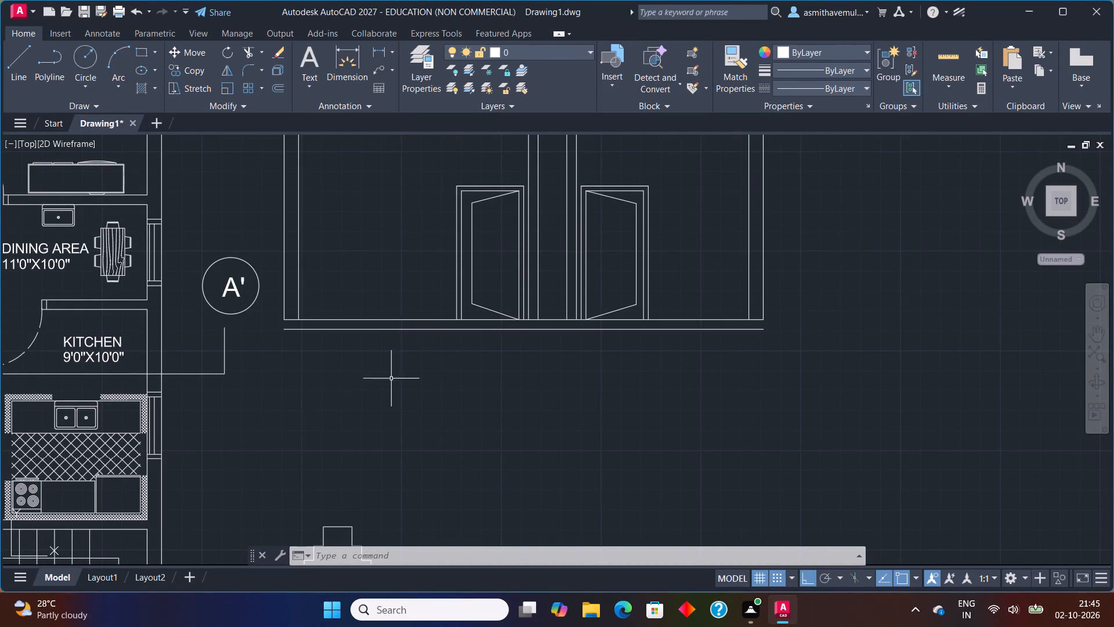
# Move the complete stepped footing outline by its top-left corner, placing its top edge on section A-A's base line, centred under the left wall.
pyautogui.scroll(-1, 389, 390)
pyautogui.moveTo(392, 403); pyautogui.dragTo(457, 343, button='middle')
pyautogui.moveTo(476, 416); pyautogui.dragTo(414, 459)
pyautogui.moveTo(484, 417); pyautogui.dragTo(464, 499)
pyautogui.scroll(1, 555, 456)
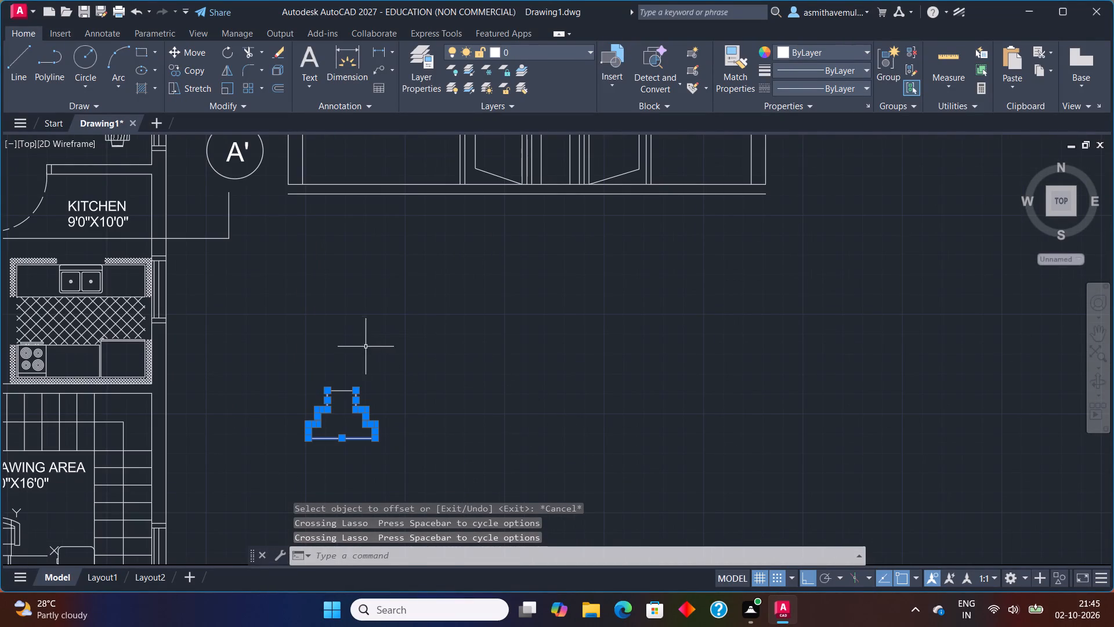
pyautogui.moveTo(362, 349); pyautogui.dragTo(382, 467)
pyautogui.press('m')
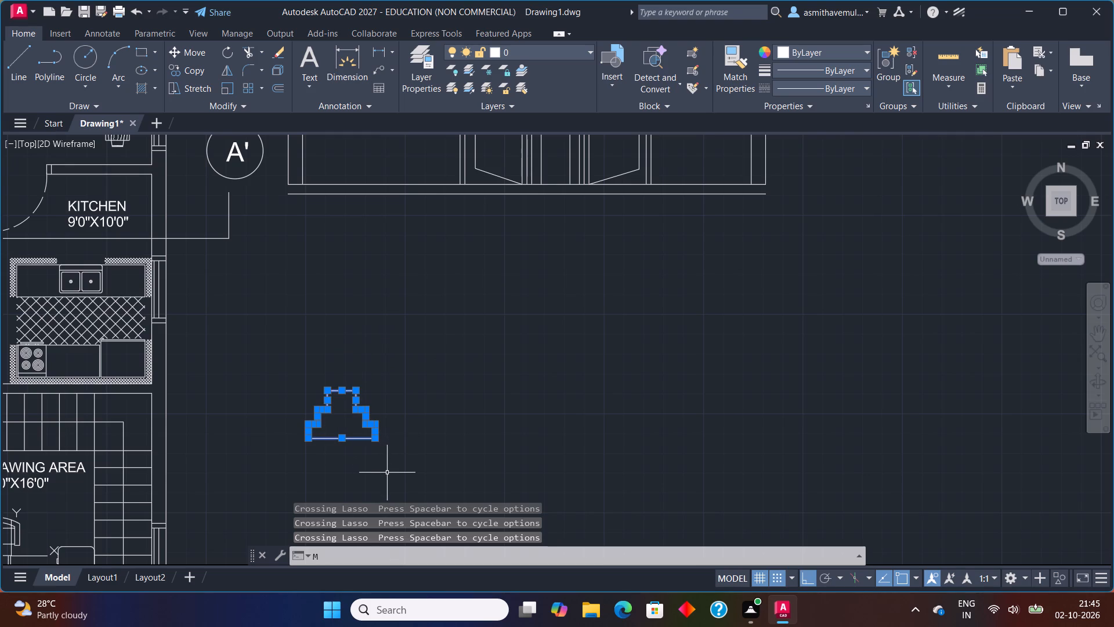
pyautogui.press('Return')
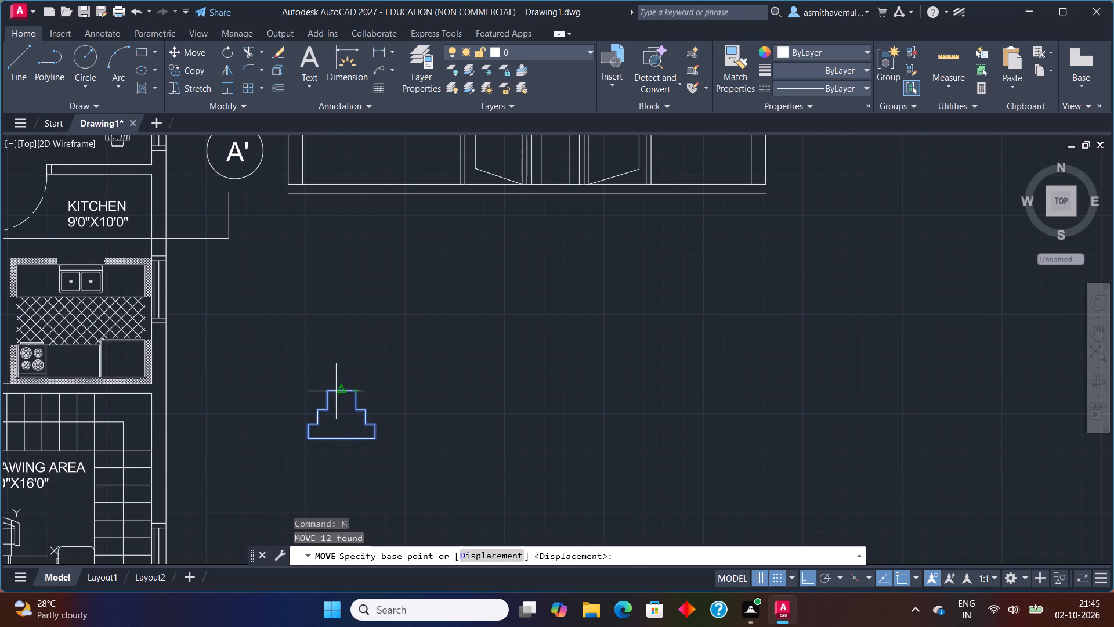
pyautogui.click(334, 392)
pyautogui.moveTo(340, 304); pyautogui.dragTo(538, 408, button='middle')
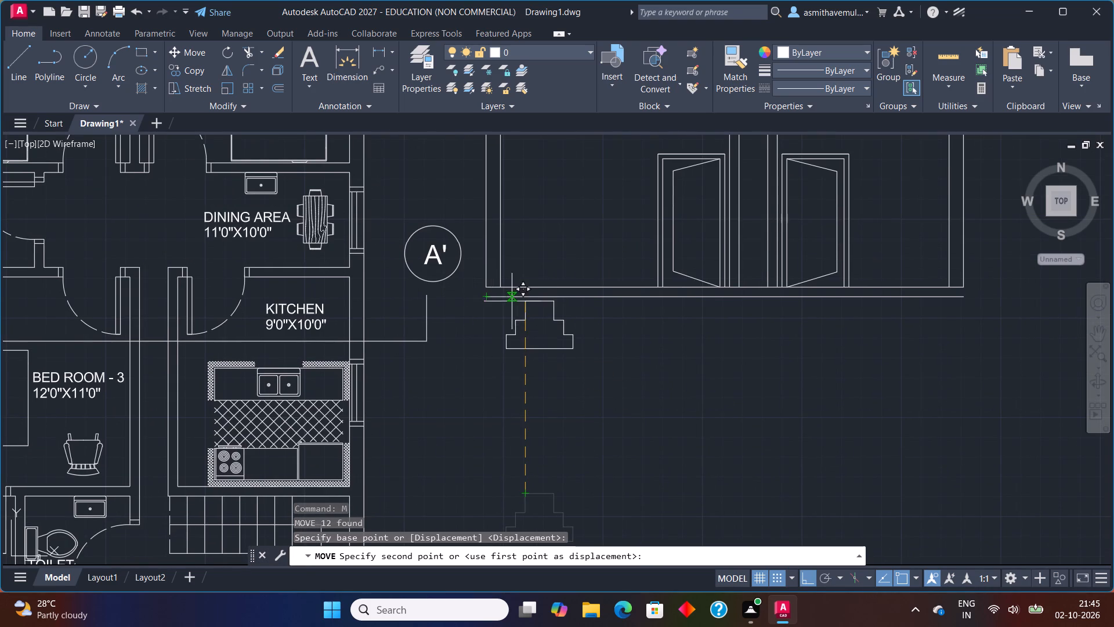
pyautogui.press('F8')
pyautogui.moveTo(487, 300); pyautogui.dragTo(483, 289, button='middle')
pyautogui.scroll(2, 482, 275)
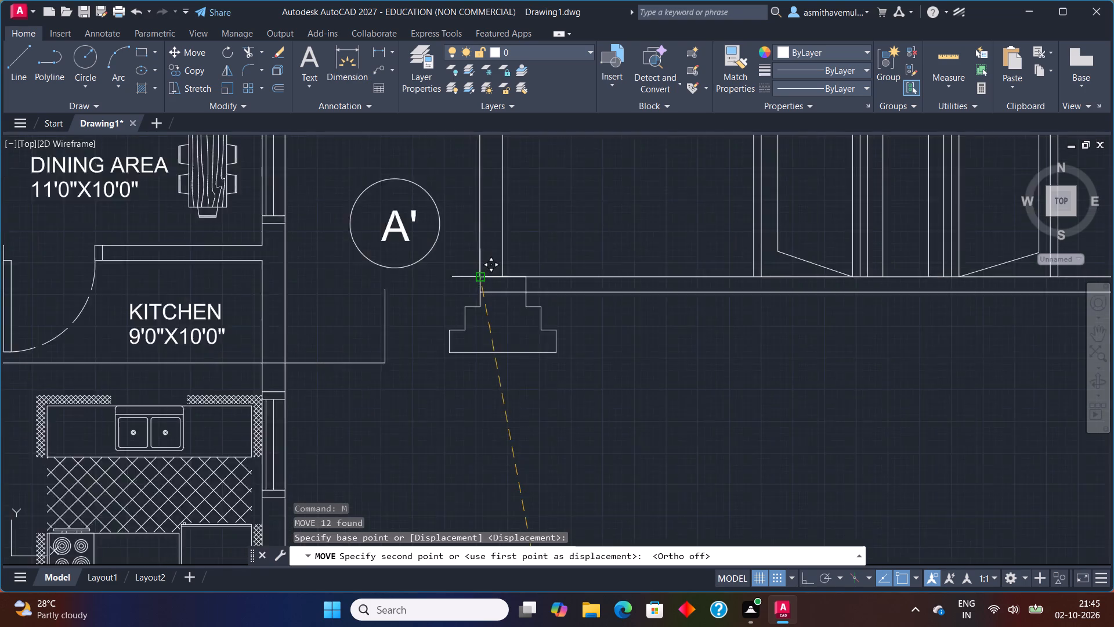
pyautogui.scroll(1, 475, 272)
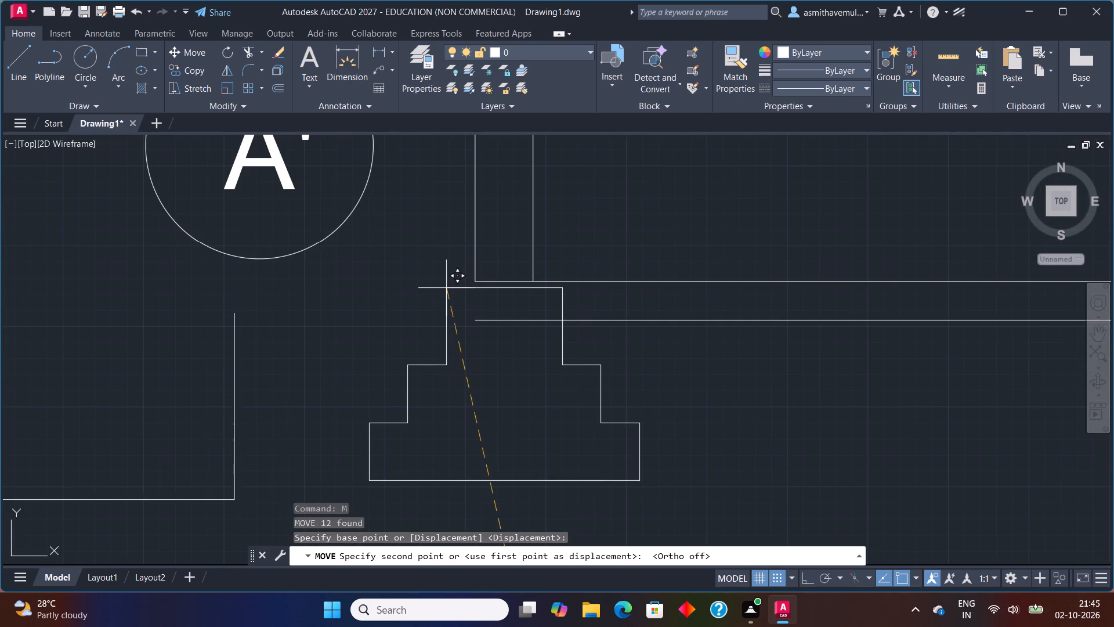
pyautogui.click(445, 282)
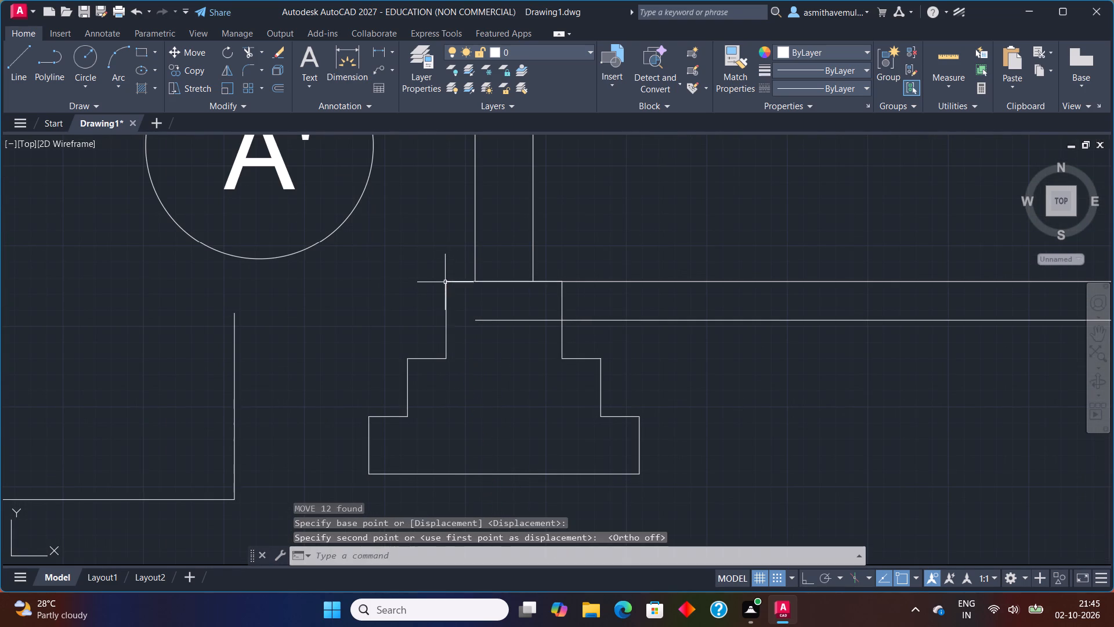
# Trim the lower base line inside the footing and the footing's top line between the two left wall lines.
pyautogui.press('t')
pyautogui.write('RI')
pyautogui.press('m')
pyautogui.press('Return')
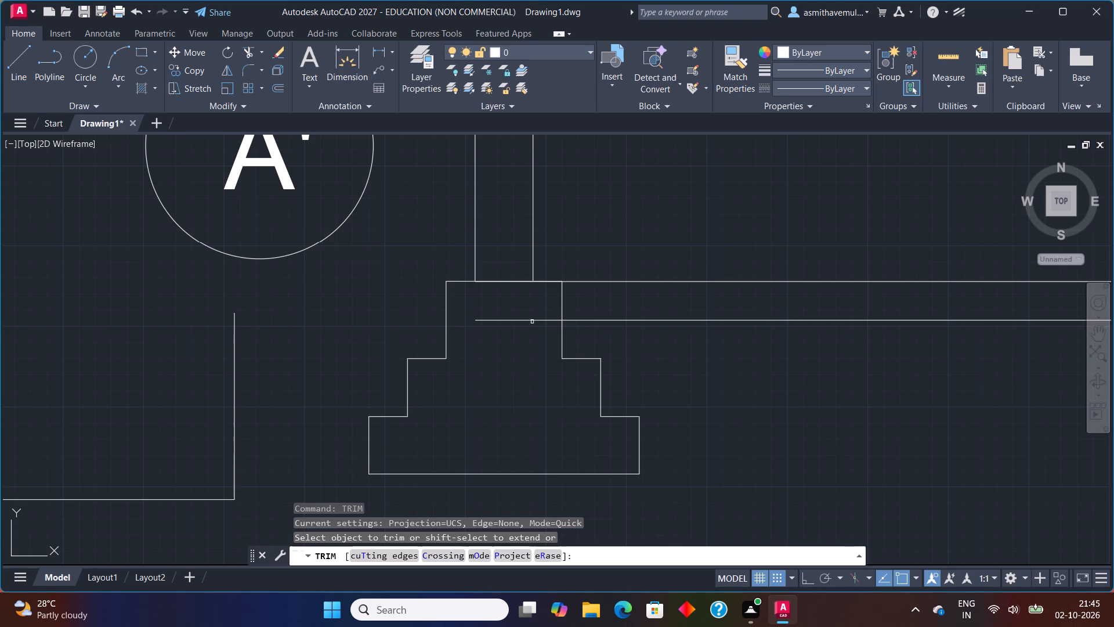
pyautogui.moveTo(526, 328); pyautogui.dragTo(506, 307)
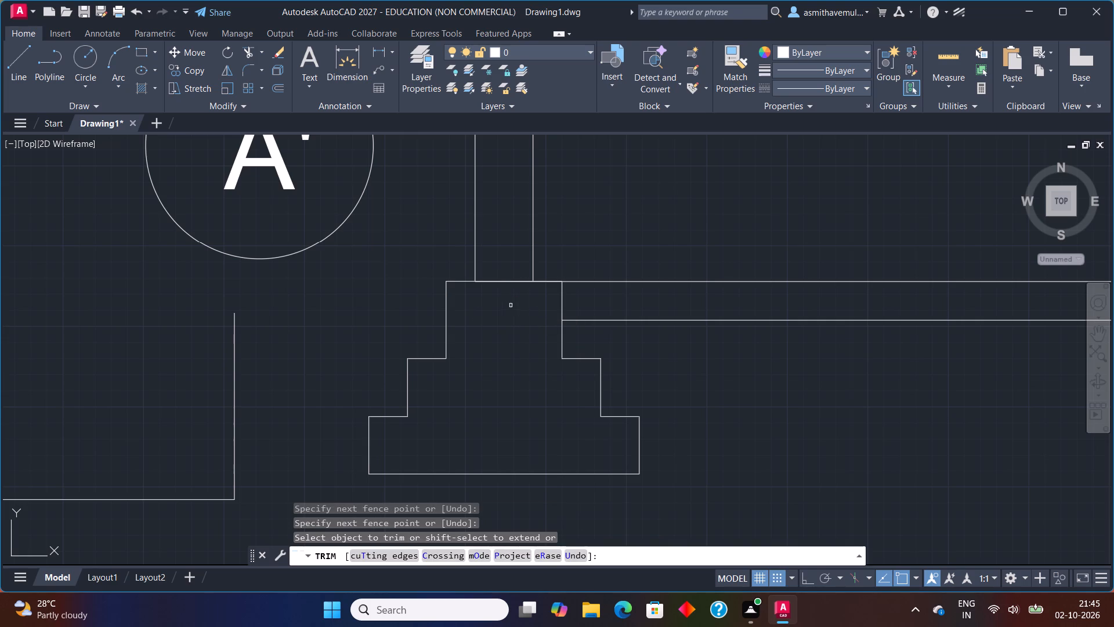
pyautogui.click(507, 282)
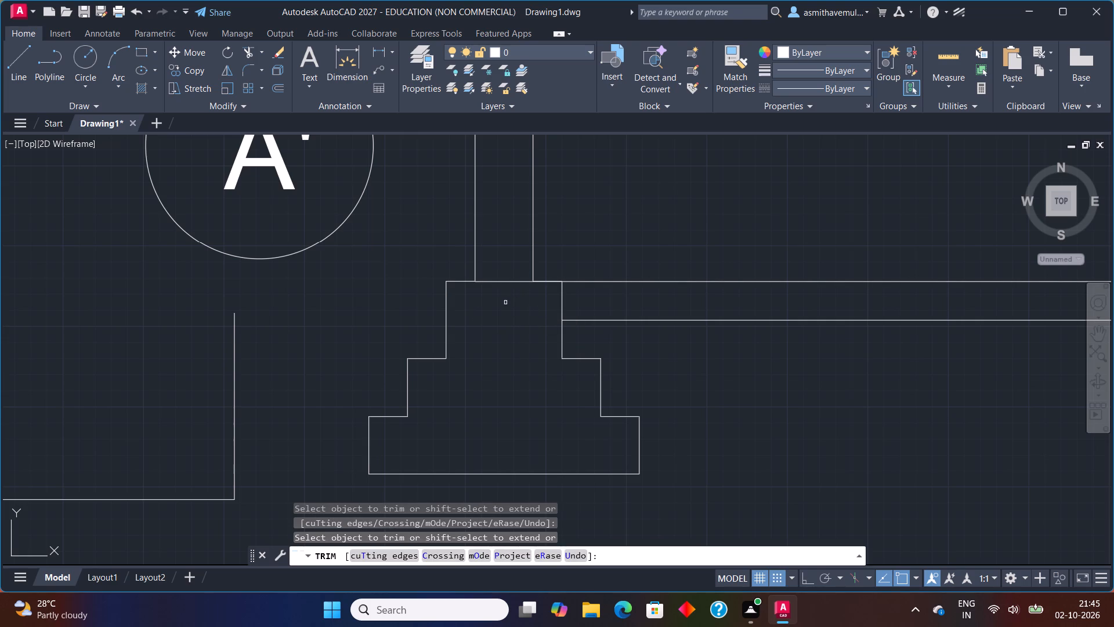
pyautogui.moveTo(505, 300); pyautogui.dragTo(505, 266)
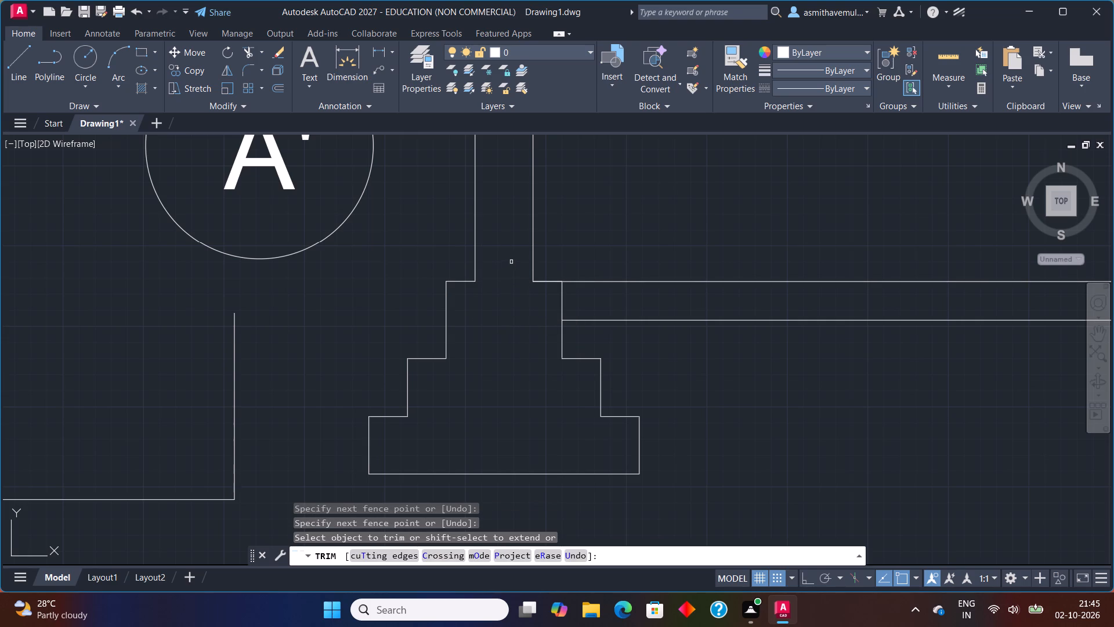
pyautogui.press('Escape')
# Draw a 3' line outward from the left wall's outer face, starting 7' above its base at offset @0,7'.
pyautogui.scroll(-3, 515, 262)
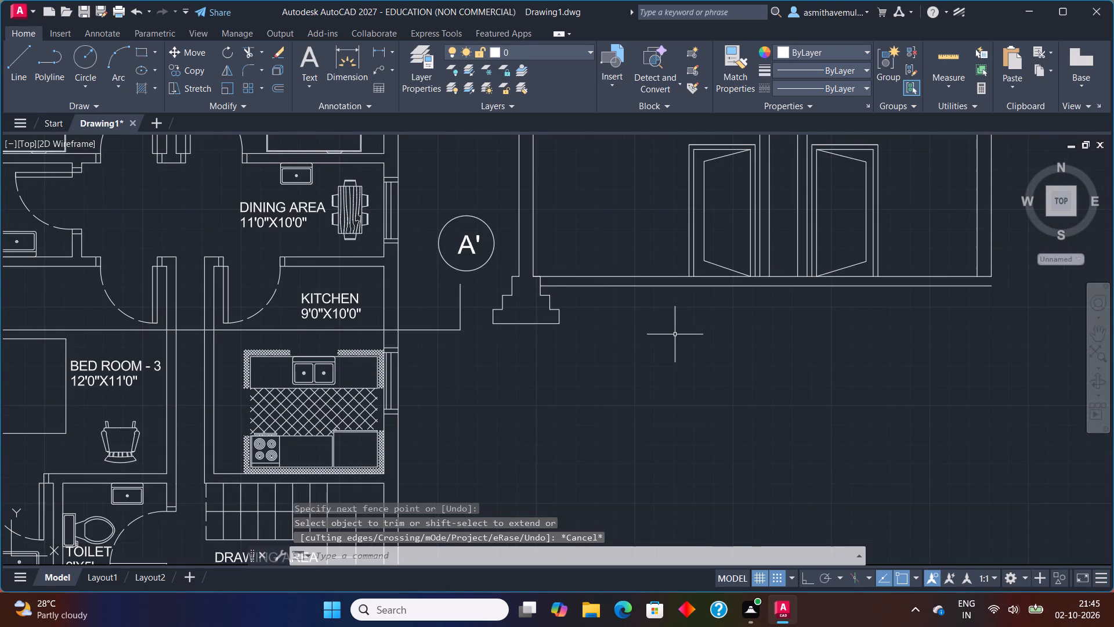
pyautogui.moveTo(675, 335); pyautogui.dragTo(558, 406, button='middle')
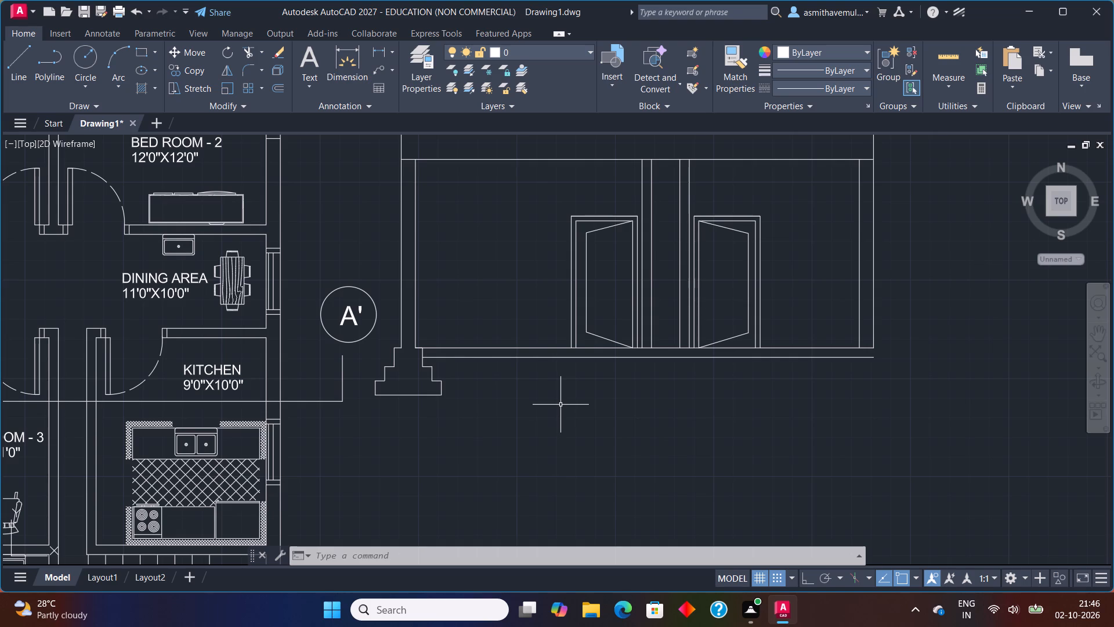
pyautogui.scroll(-1, 679, 280)
pyautogui.moveTo(686, 279); pyautogui.dragTo(653, 298, button='middle')
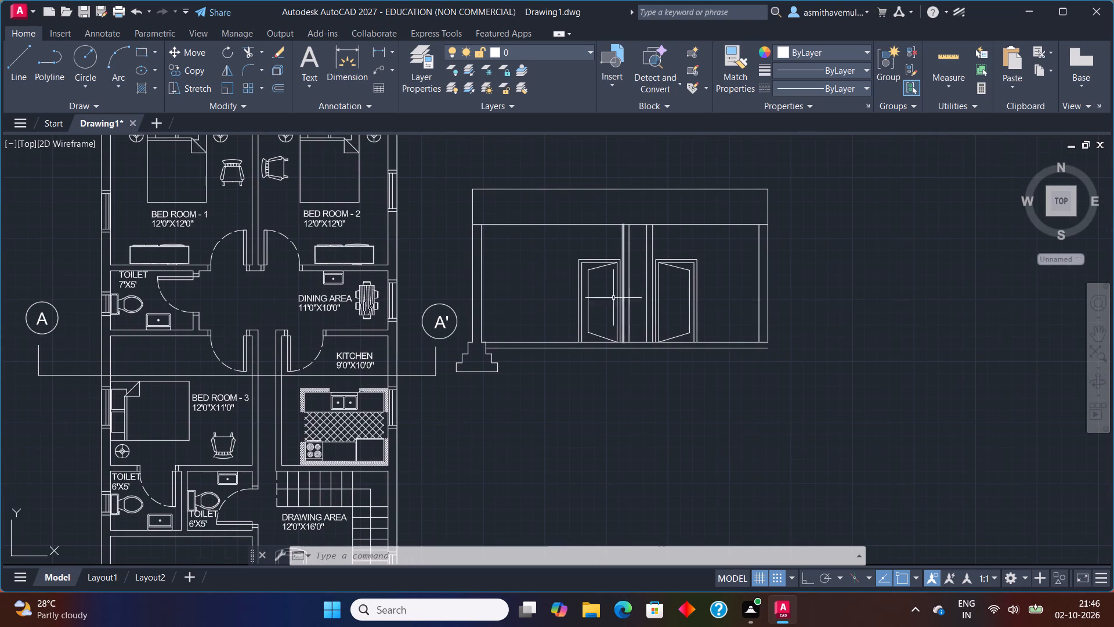
pyautogui.scroll(1, 501, 270)
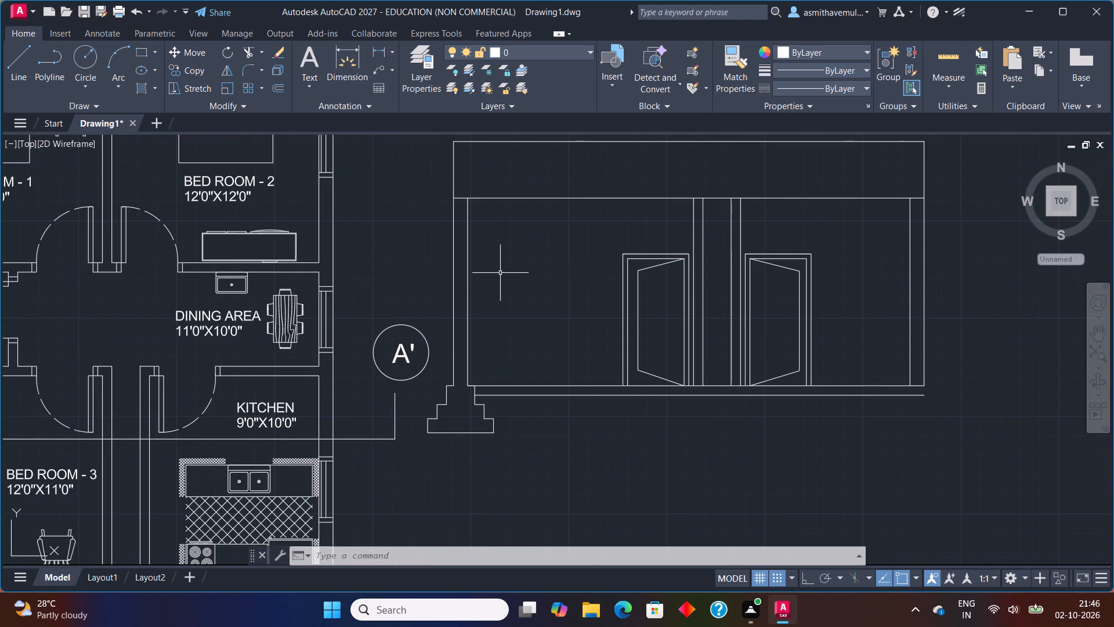
pyautogui.press('l')
pyautogui.press('Return')
pyautogui.write('FR')
pyautogui.write('OM')
pyautogui.press('Return')
pyautogui.scroll(2, 449, 335)
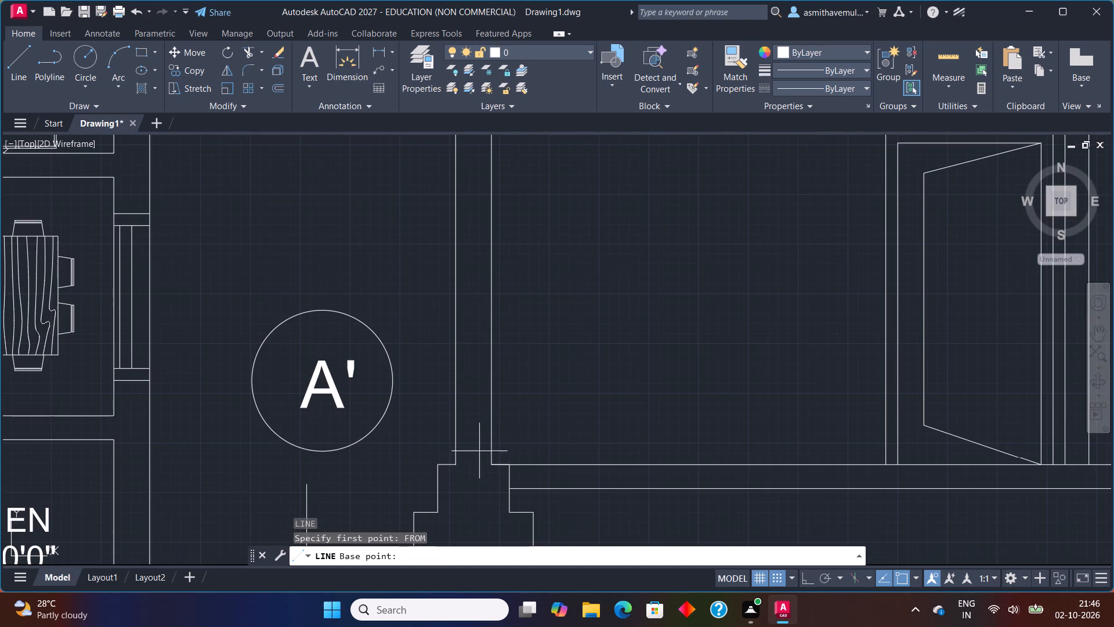
pyautogui.click(455, 467)
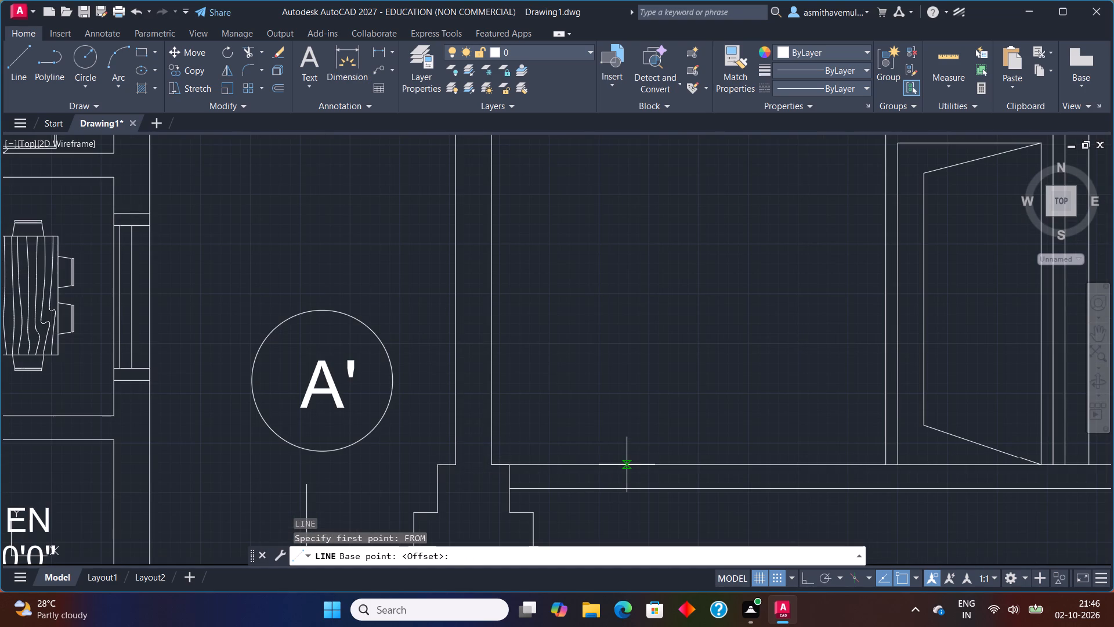
pyautogui.hotkey('shift', '@')
pyautogui.press('0')
pyautogui.press(',')
pyautogui.press('2')
pyautogui.press('BackSpace')
pyautogui.write("7'")
pyautogui.press('Return')
pyautogui.moveTo(572, 311); pyautogui.dragTo(571, 311, button='middle')
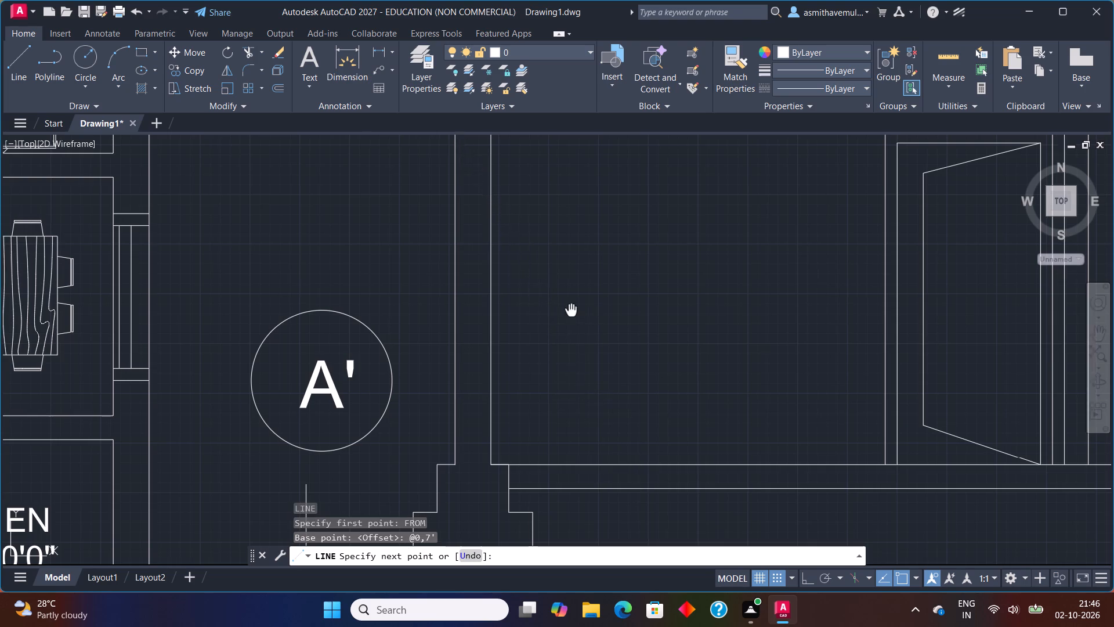
pyautogui.moveTo(571, 311); pyautogui.dragTo(598, 475, button='middle')
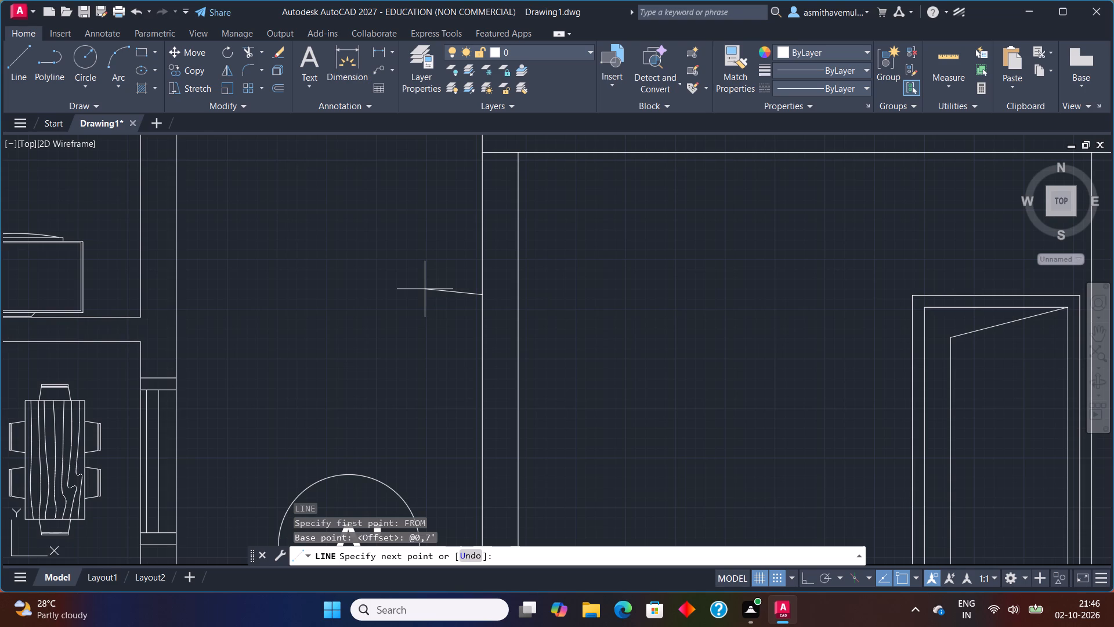
pyautogui.write("3'")
pyautogui.press('Return')
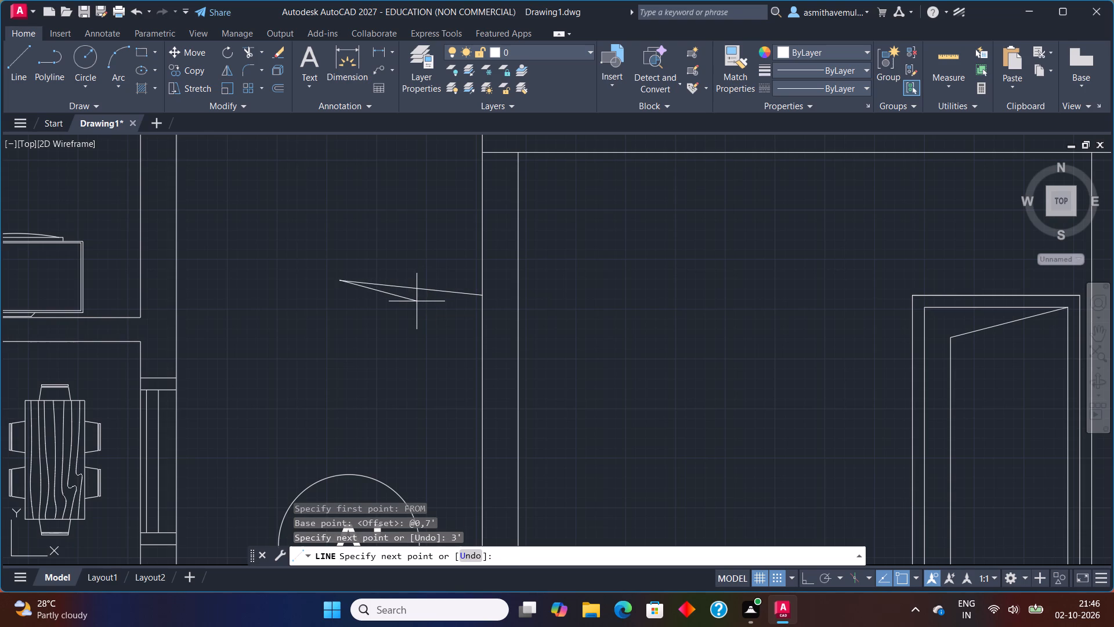
pyautogui.press('Escape')
# Draw a short horizontal line outward from the wall end of the slanted line, with Ortho on.
pyautogui.scroll(2, 468, 298)
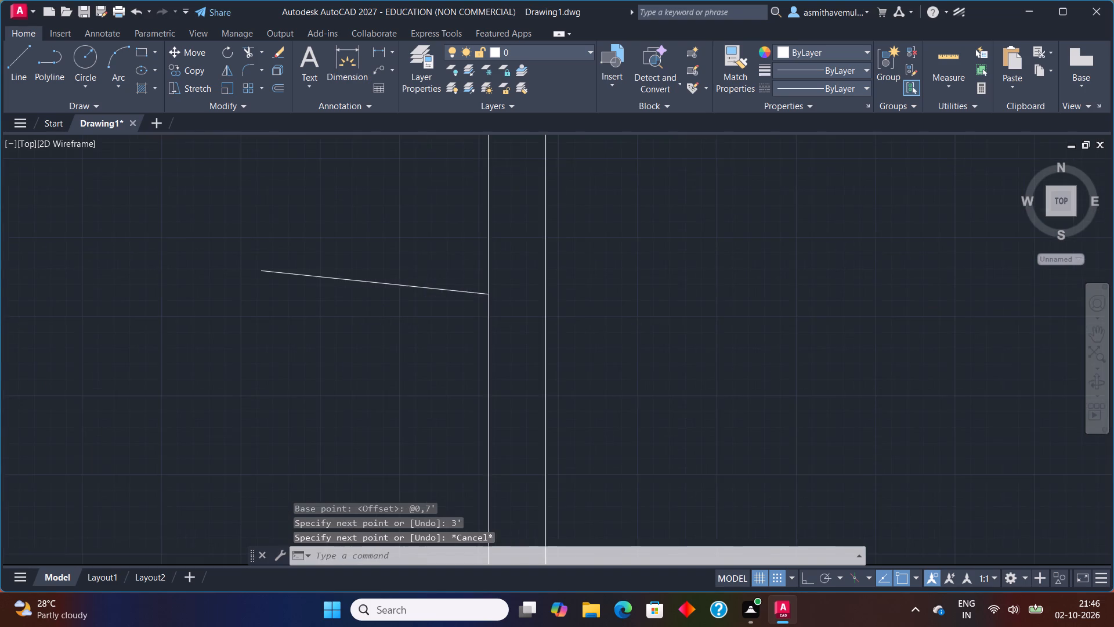
pyautogui.press('l')
pyautogui.press('Return')
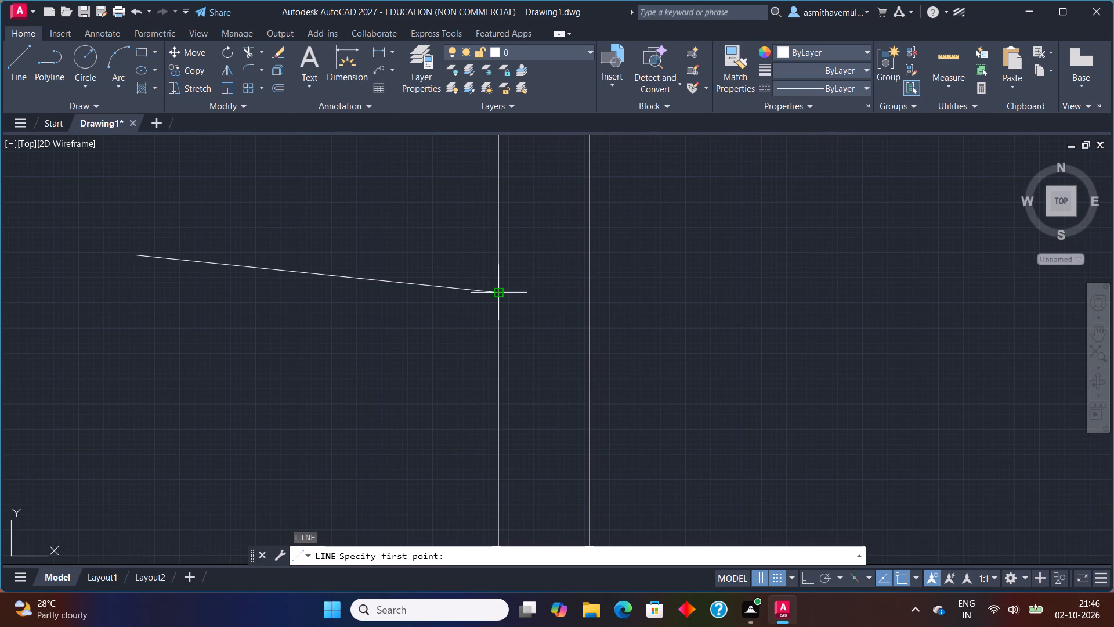
pyautogui.click(501, 293)
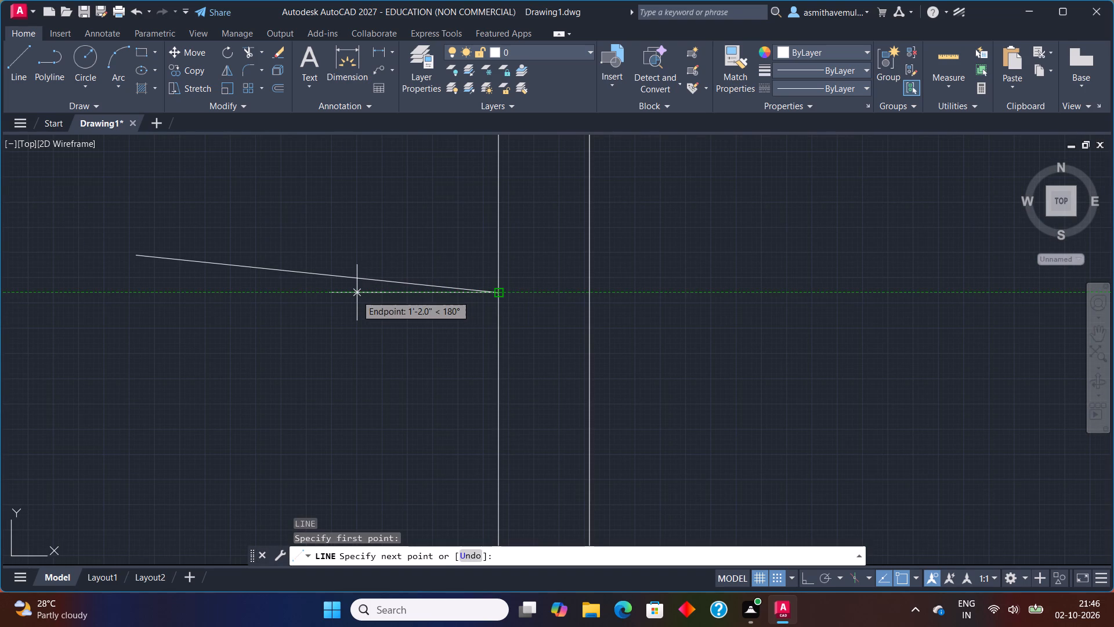
pyautogui.press('F8')
pyautogui.click(332, 302)
pyautogui.press('Escape')
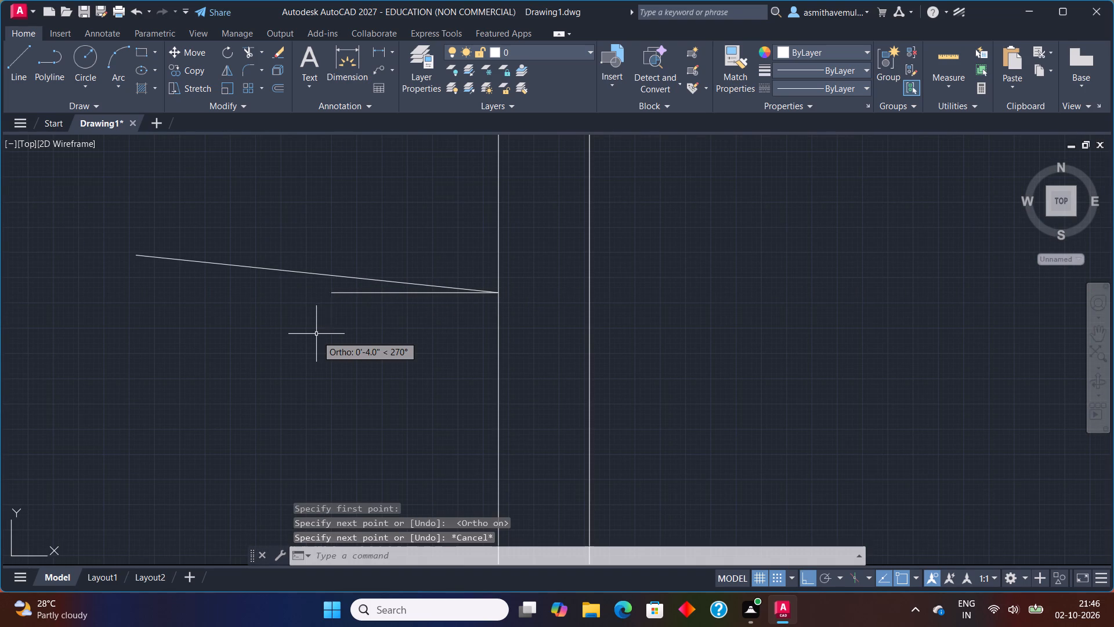
# Erase the slanted 3' line outside the left wall, keeping the horizontal one.
pyautogui.click(364, 281)
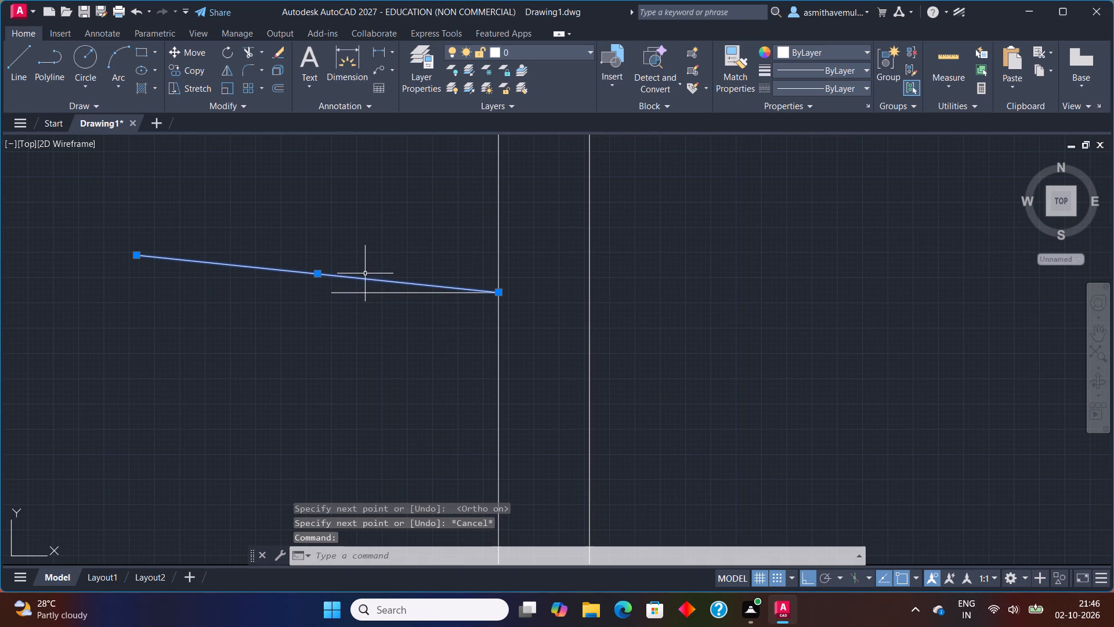
pyautogui.press('Delete')
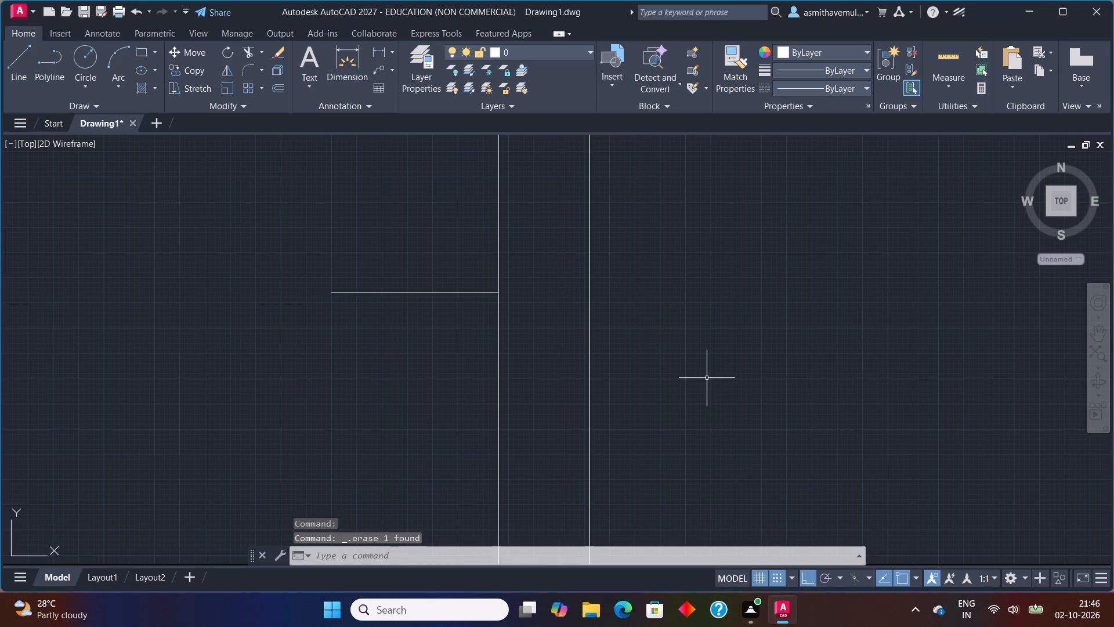
pyautogui.scroll(-1, 706, 378)
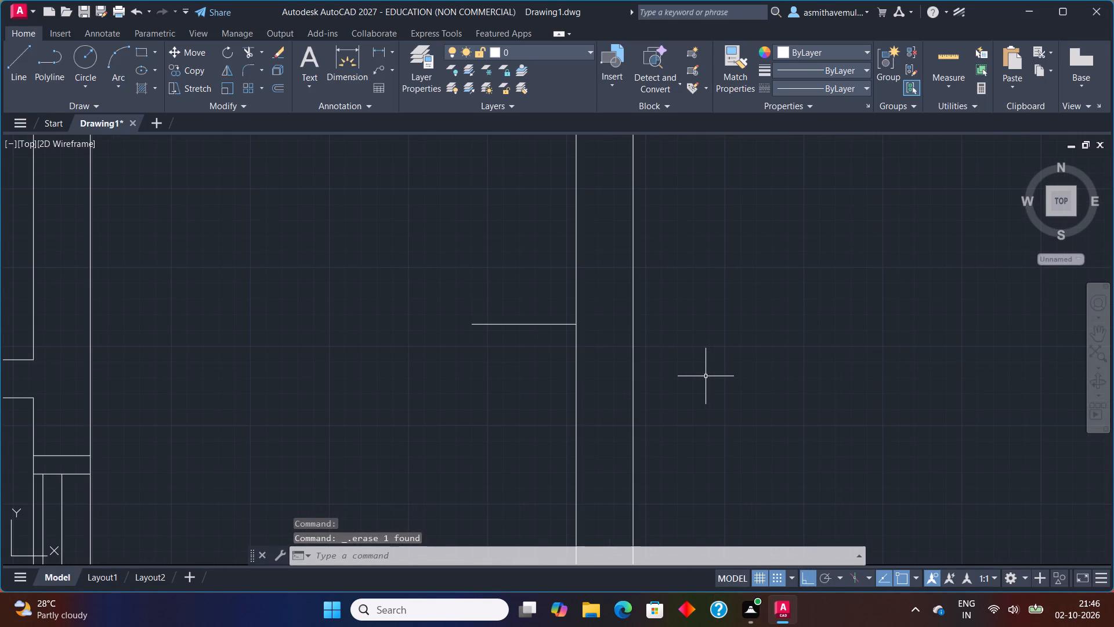
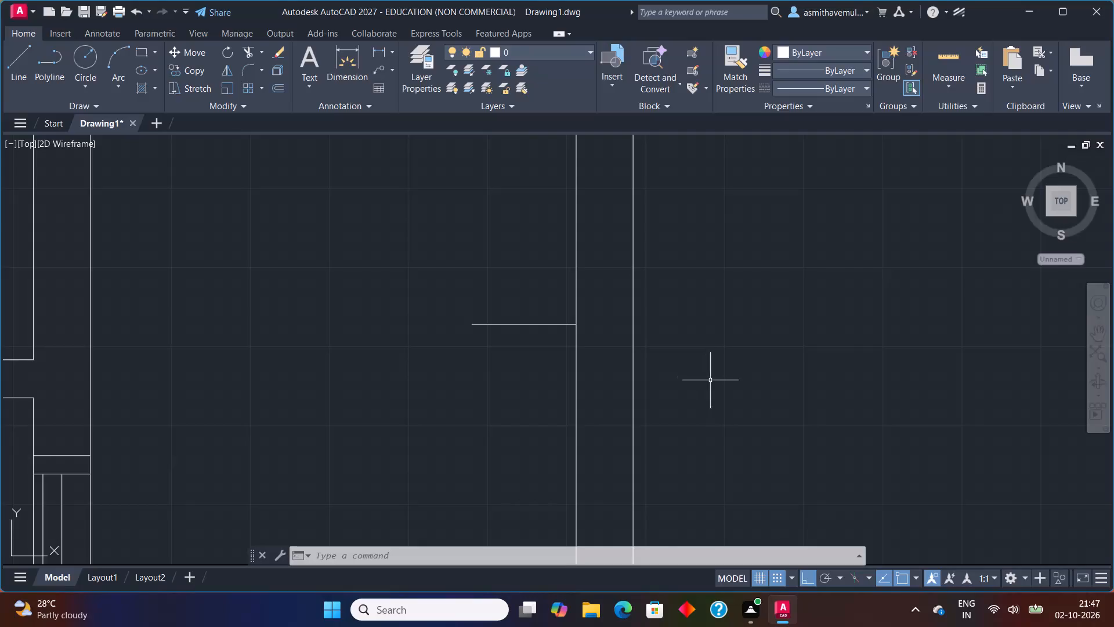
# Check the length of the horizontal projection line outside the left wall with a trial linear dimension.
pyautogui.scroll(-1, 819, 320)
pyautogui.scroll(1, 685, 355)
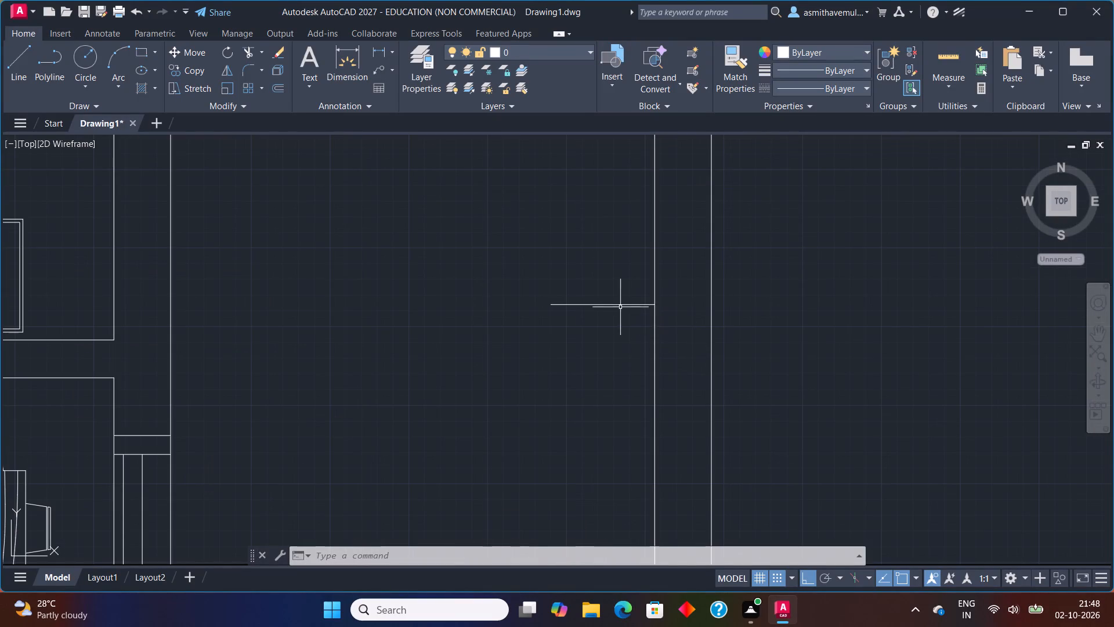
pyautogui.scroll(2, 617, 308)
pyautogui.press('d')
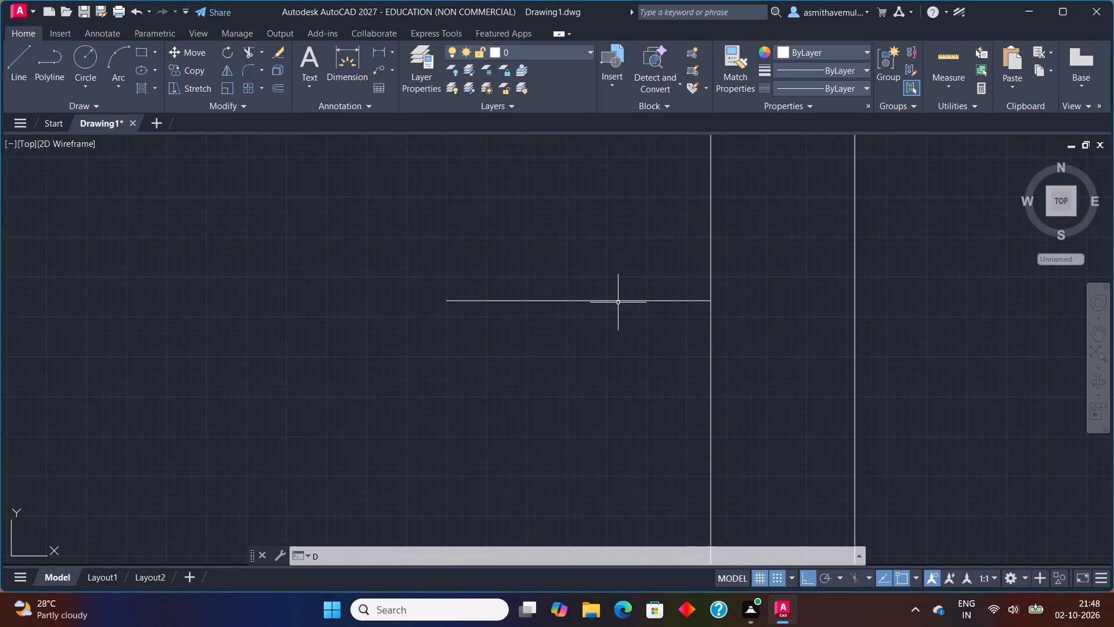
pyautogui.write('LI')
pyautogui.press('Return')
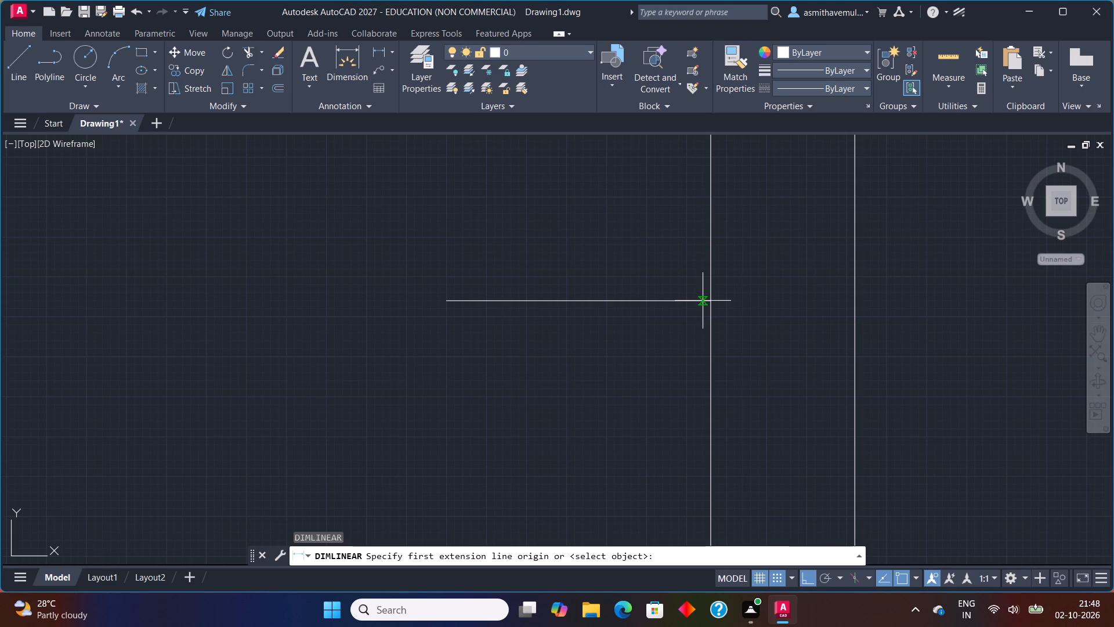
pyautogui.click(711, 304)
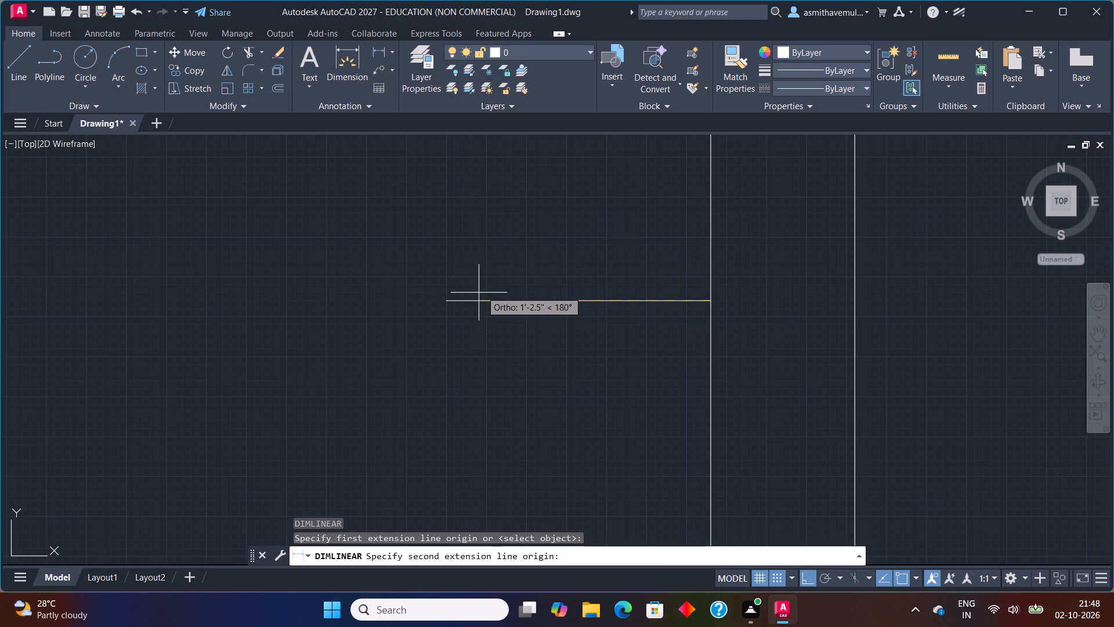
pyautogui.click(444, 302)
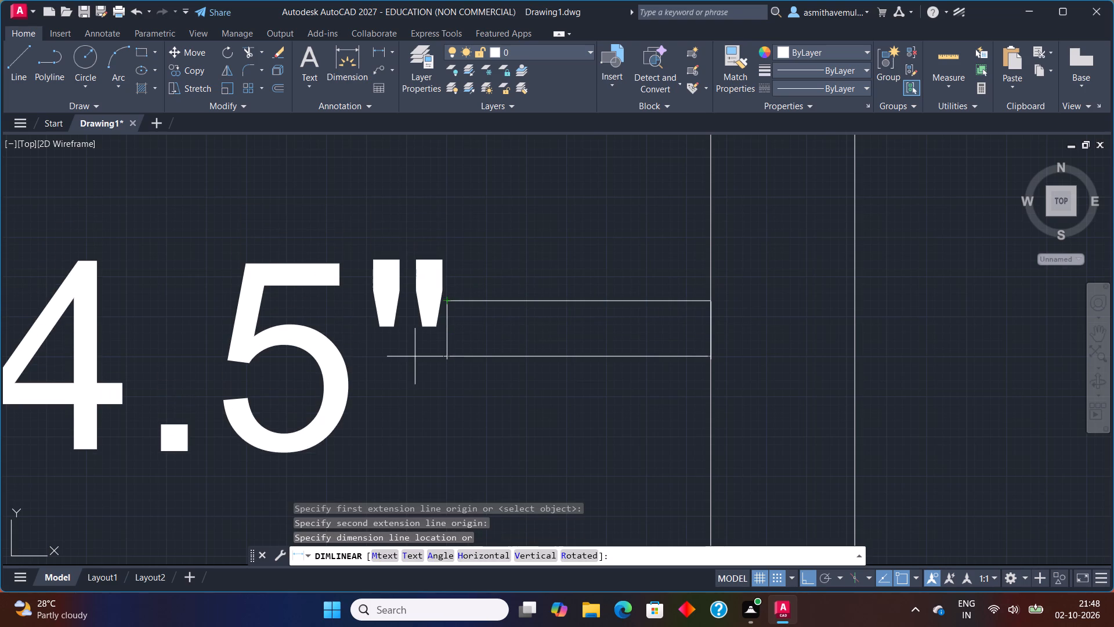
pyautogui.scroll(-2, 410, 357)
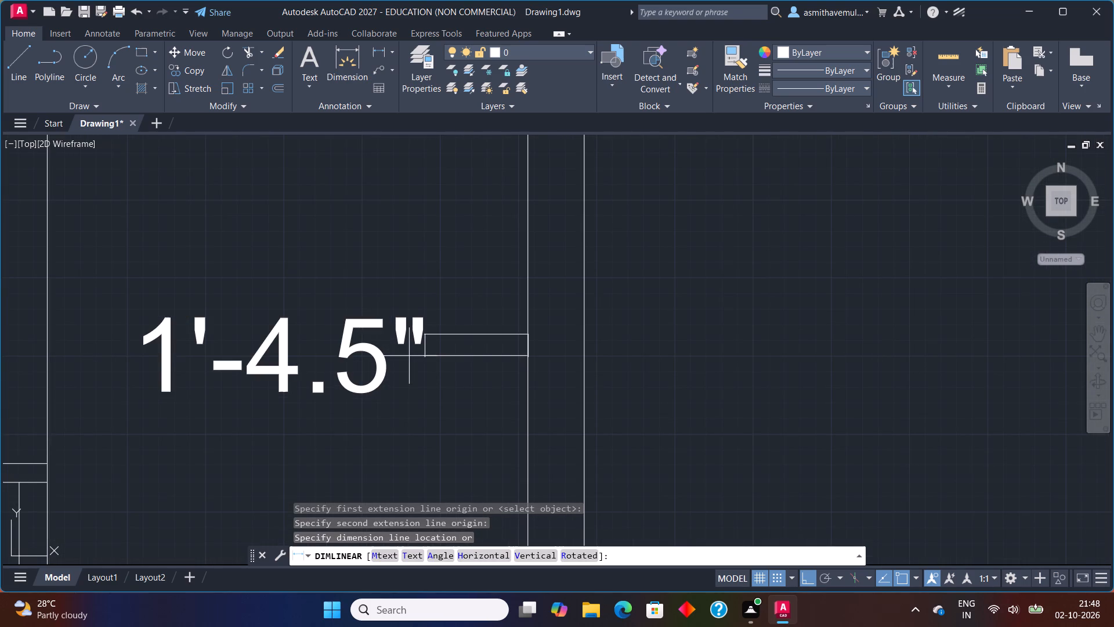
pyautogui.press('Escape')
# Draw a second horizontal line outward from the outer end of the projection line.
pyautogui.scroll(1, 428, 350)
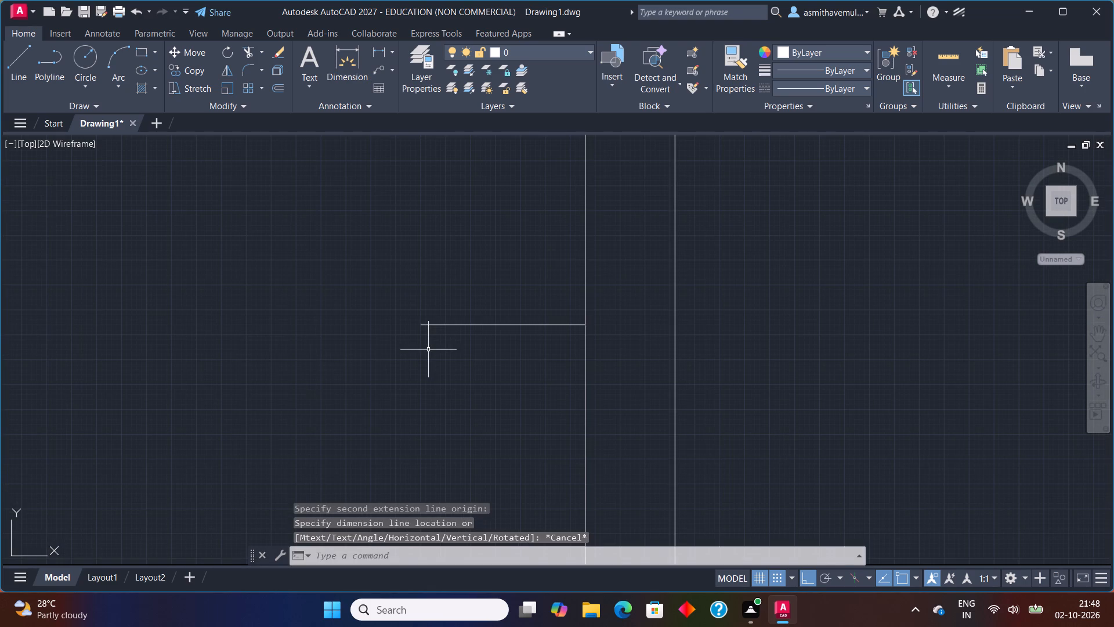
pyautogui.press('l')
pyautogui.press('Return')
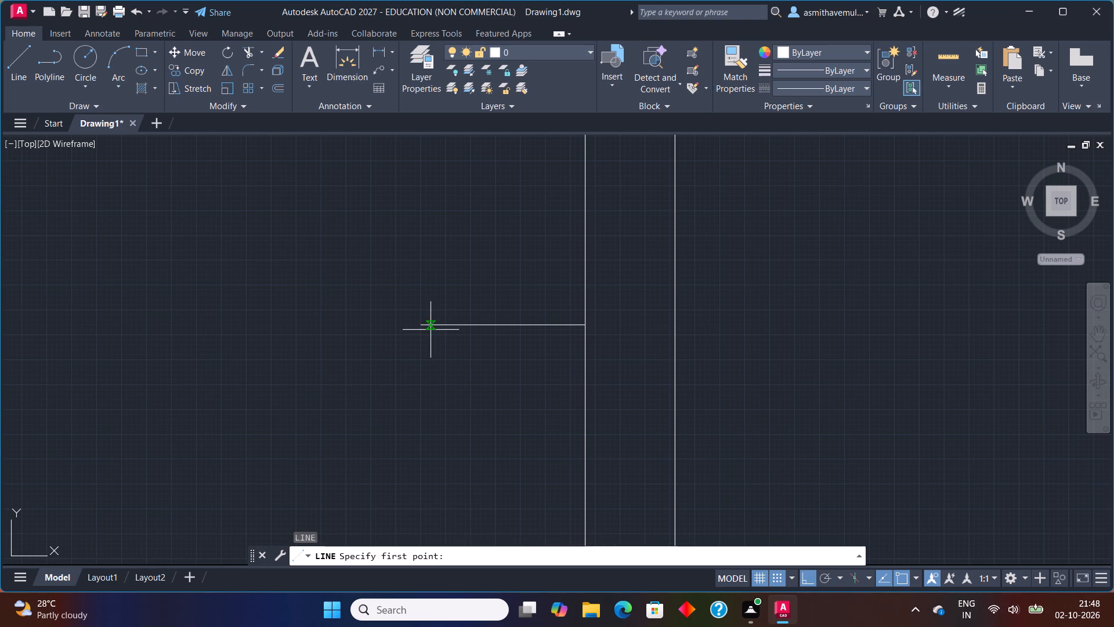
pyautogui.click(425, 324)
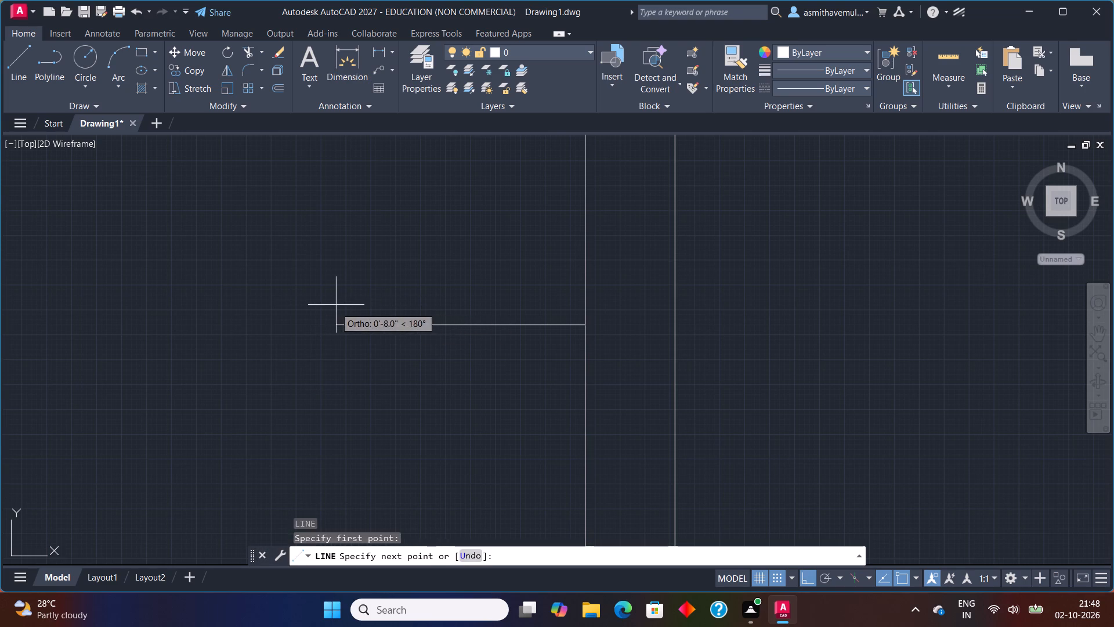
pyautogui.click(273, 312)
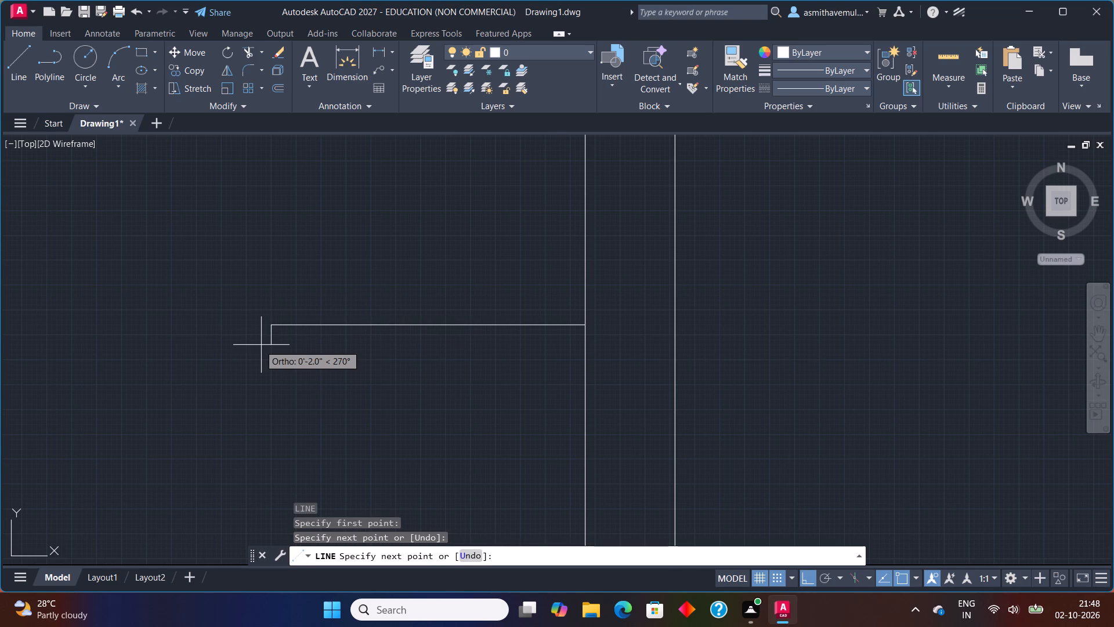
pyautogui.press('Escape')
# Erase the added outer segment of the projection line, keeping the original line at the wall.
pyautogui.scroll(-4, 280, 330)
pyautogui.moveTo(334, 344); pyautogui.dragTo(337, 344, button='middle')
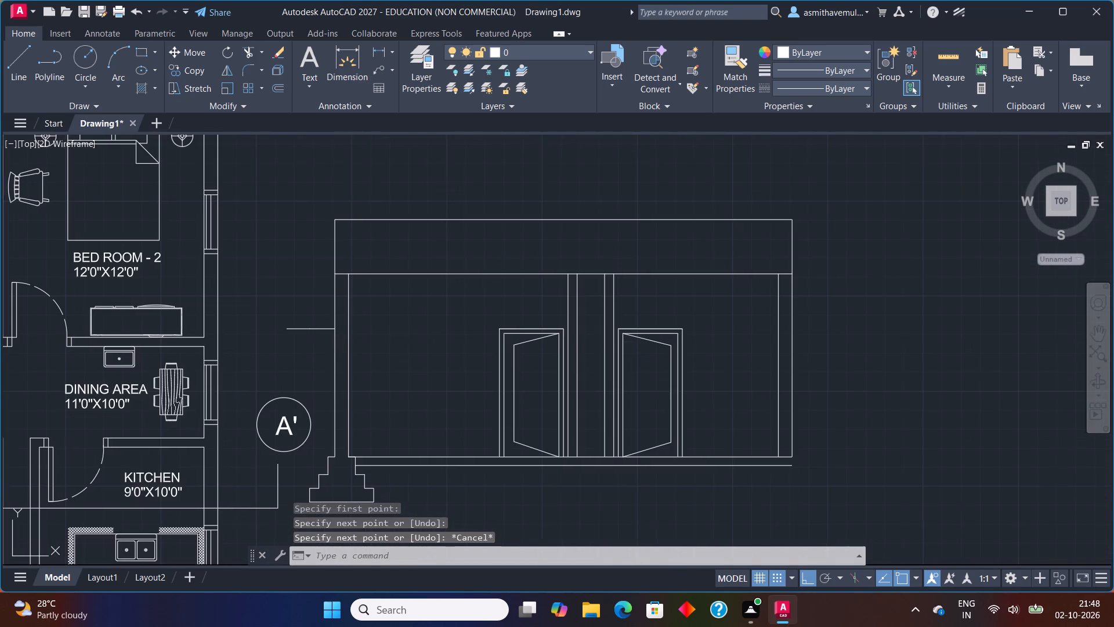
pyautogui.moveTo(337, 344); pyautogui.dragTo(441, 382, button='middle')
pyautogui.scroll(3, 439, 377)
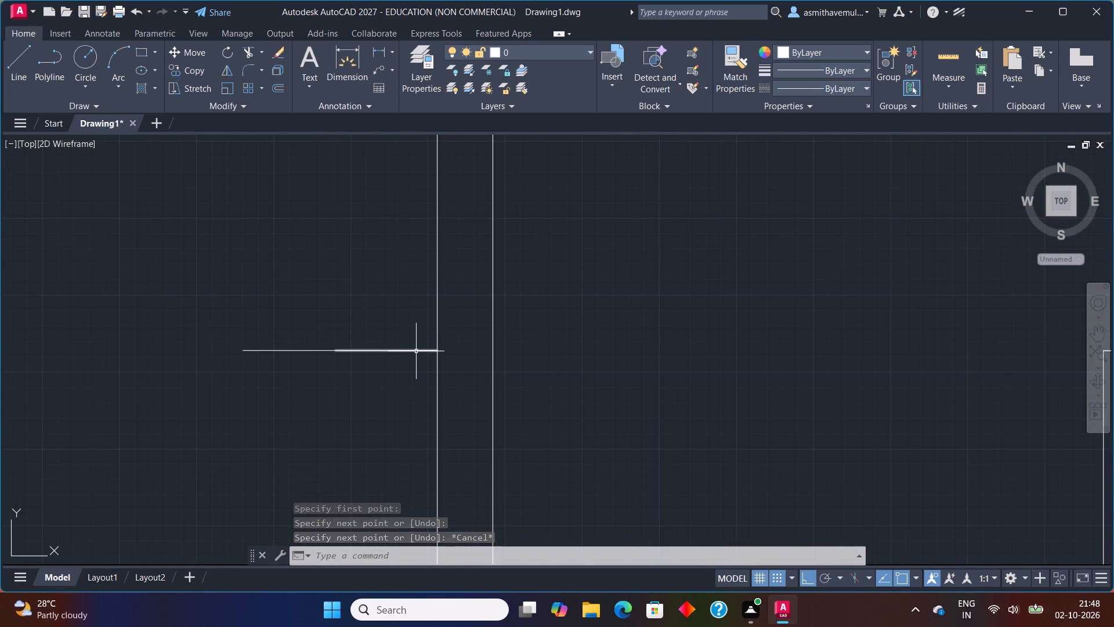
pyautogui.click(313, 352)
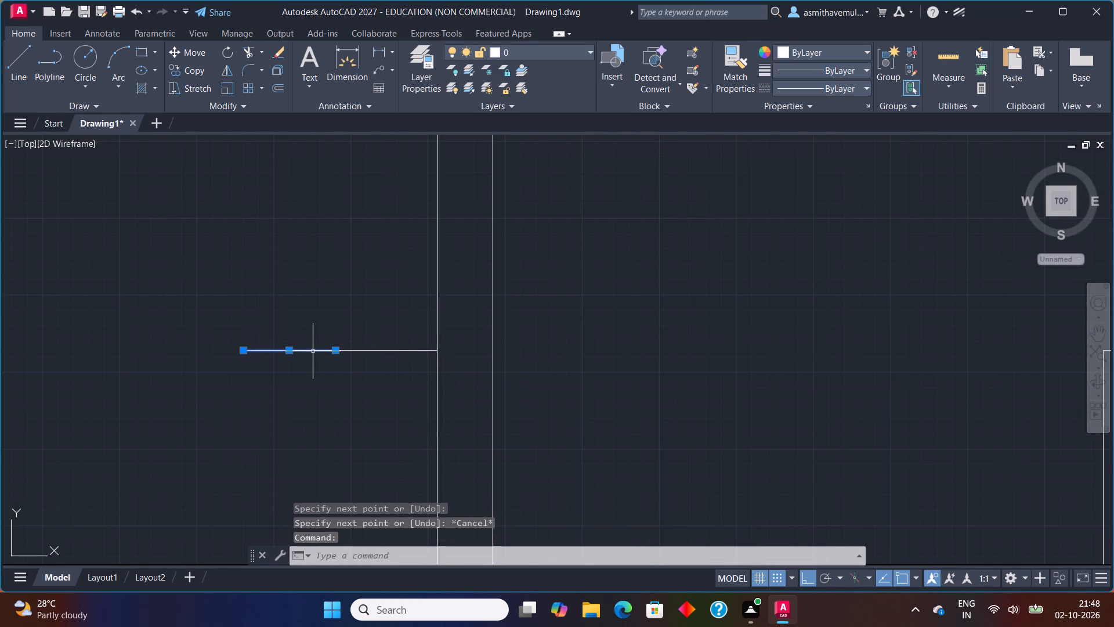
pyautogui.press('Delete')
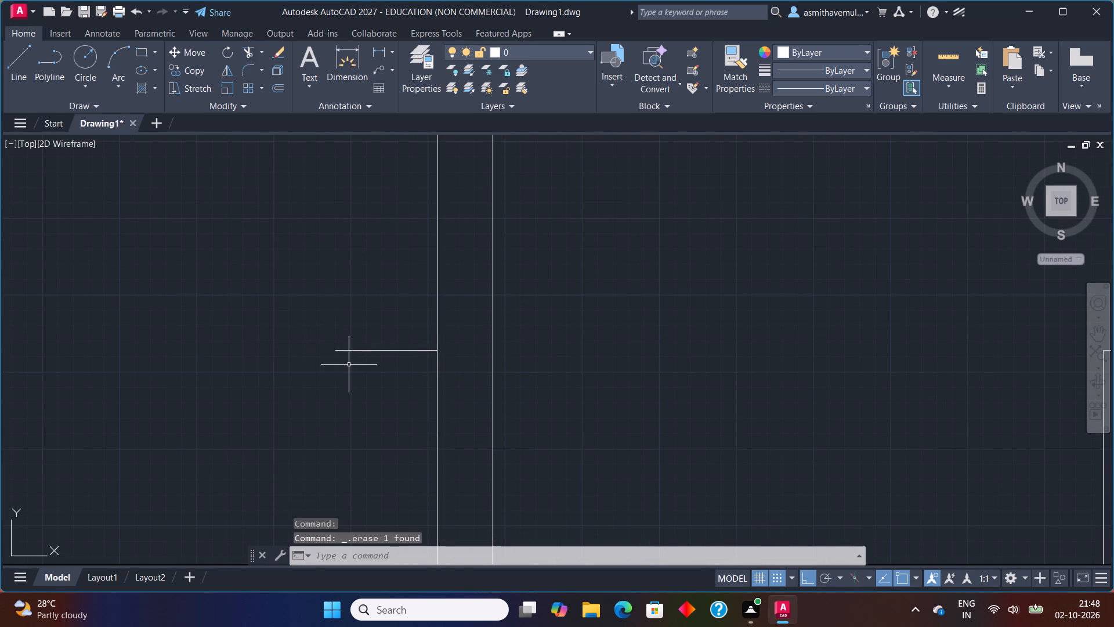
# Offset the horizontal projection line 3" upward.
pyautogui.press('o')
pyautogui.press('Return')
pyautogui.press('3')
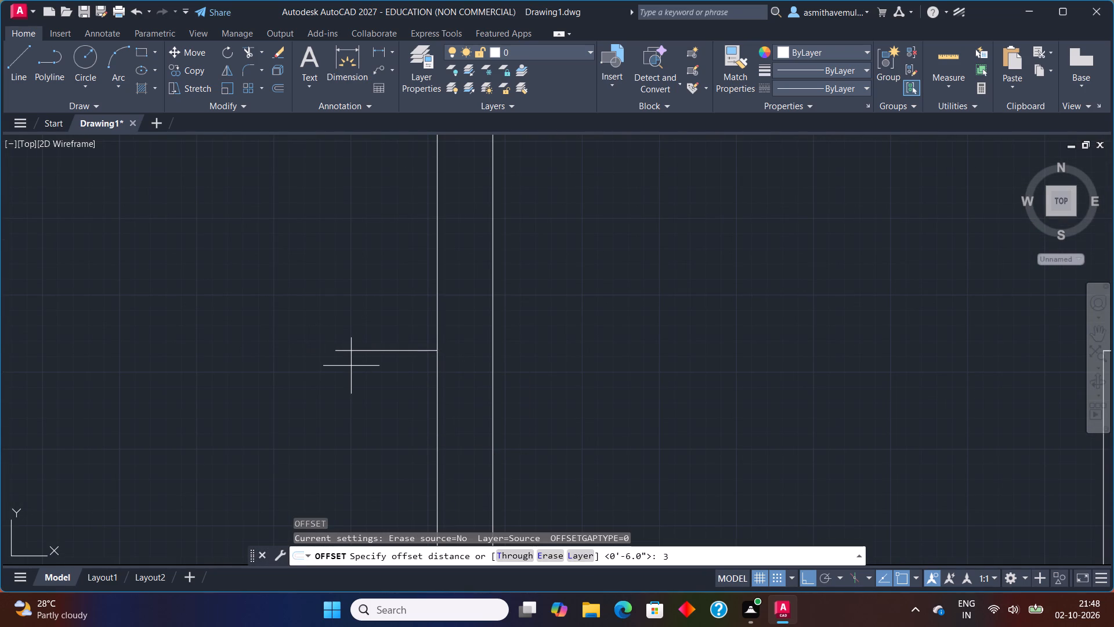
pyautogui.hotkey('shift', '"')
pyautogui.press('Return')
pyautogui.click(361, 350)
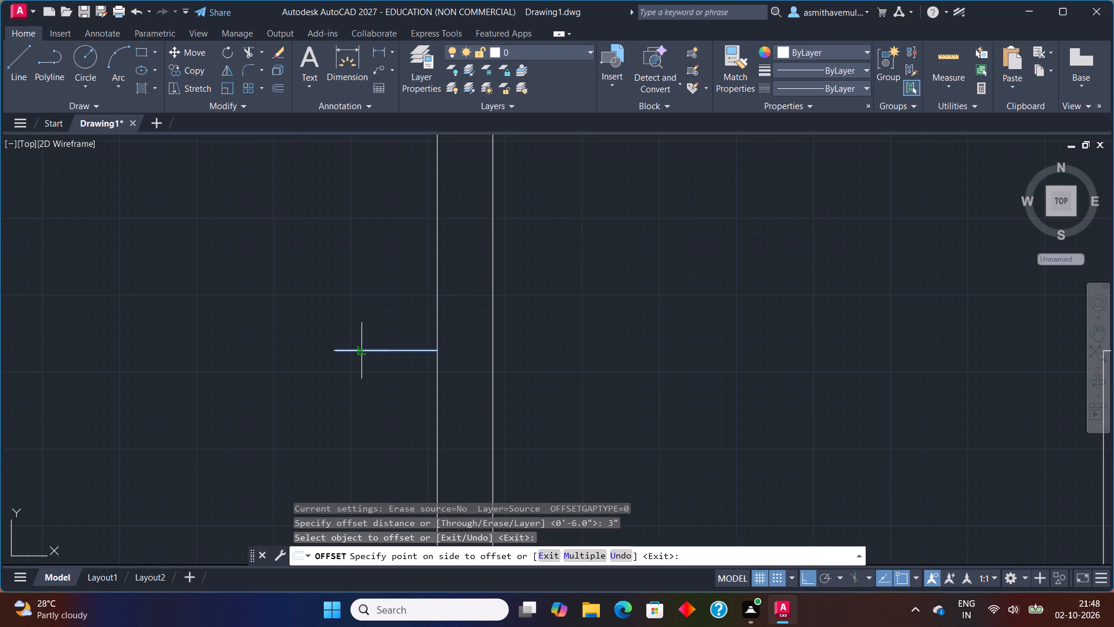
pyautogui.click(394, 301)
pyautogui.press('Escape')
# Close the projection's outer end with a short horizontal extension of the lower line, a short vertical edge and a slope to the upper line's end.
pyautogui.middleClick(395, 301)
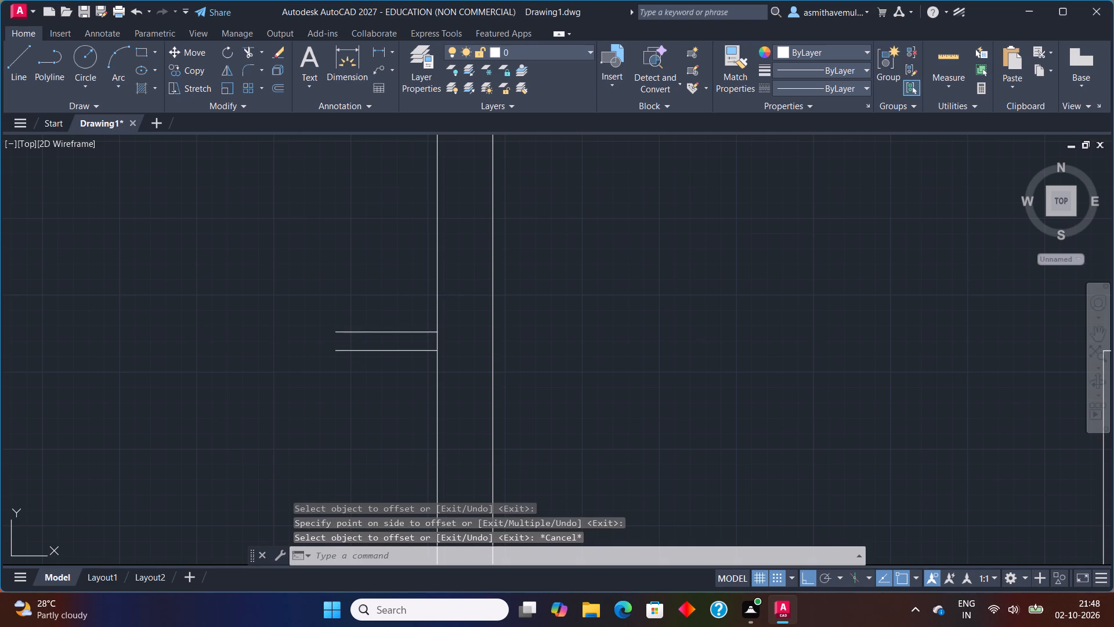
pyautogui.scroll(1, 395, 301)
pyautogui.moveTo(395, 301); pyautogui.dragTo(418, 291, button='middle')
pyautogui.scroll(1, 404, 307)
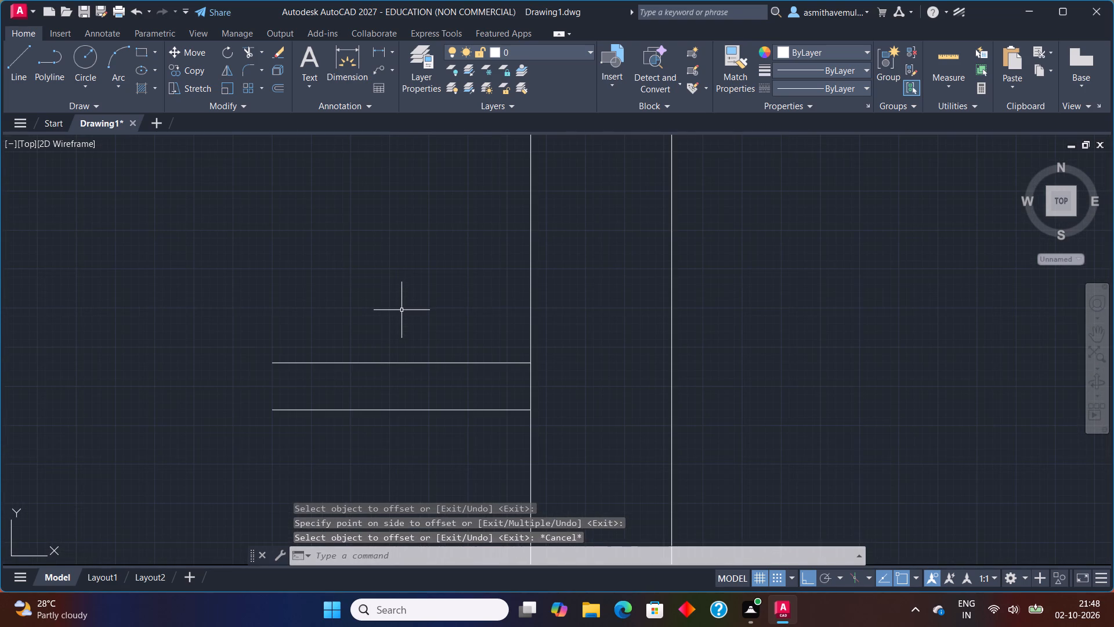
pyautogui.press('l')
pyautogui.press('Return')
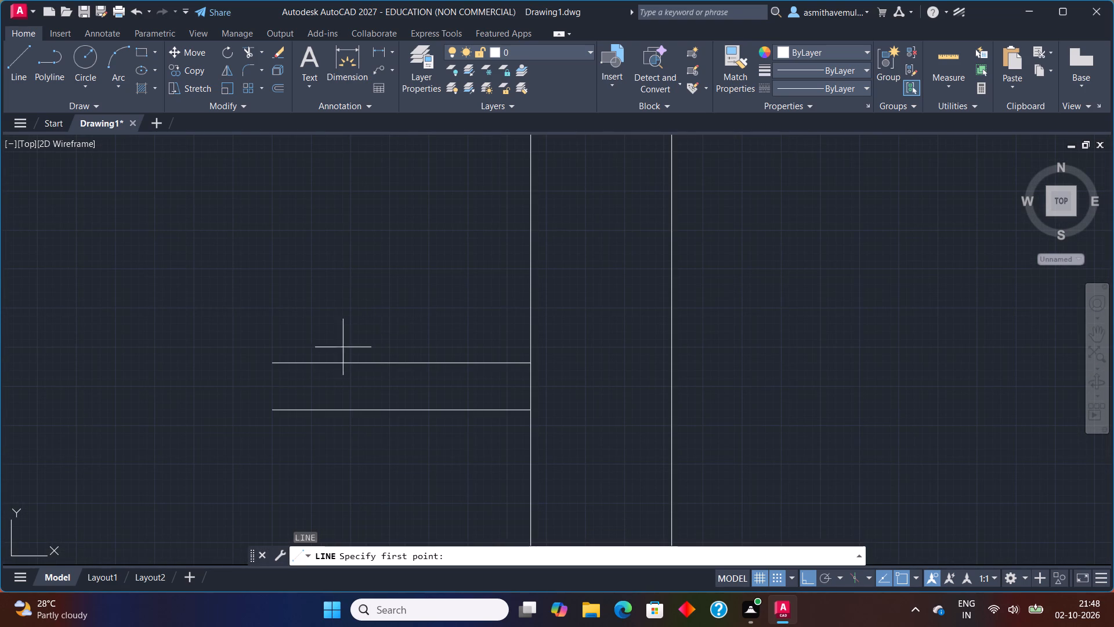
pyautogui.click(270, 413)
pyautogui.click(208, 409)
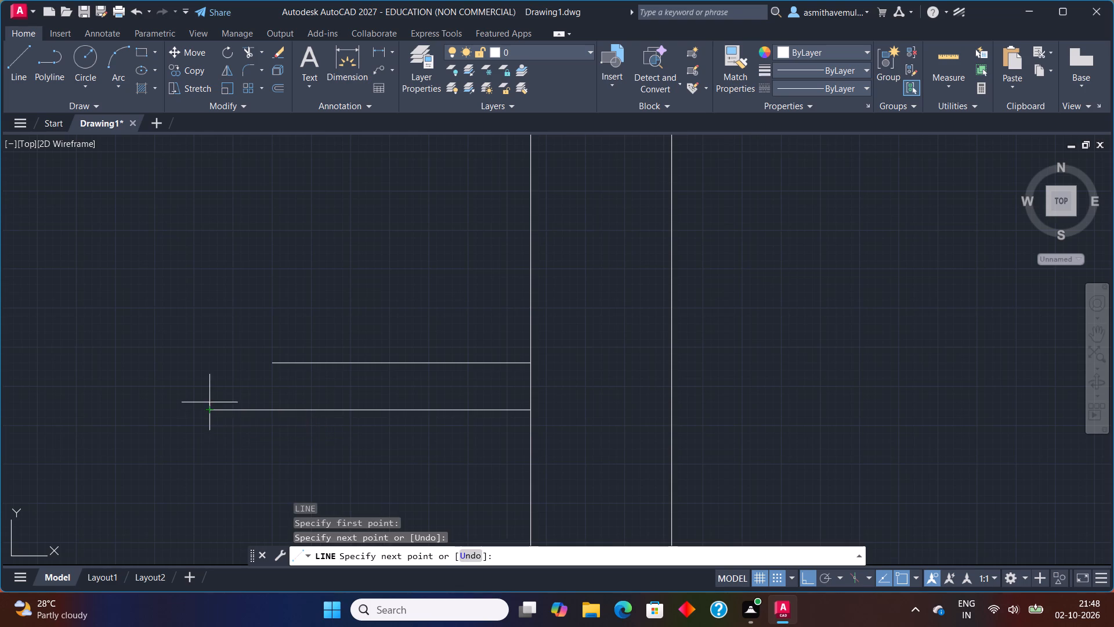
pyautogui.click(208, 384)
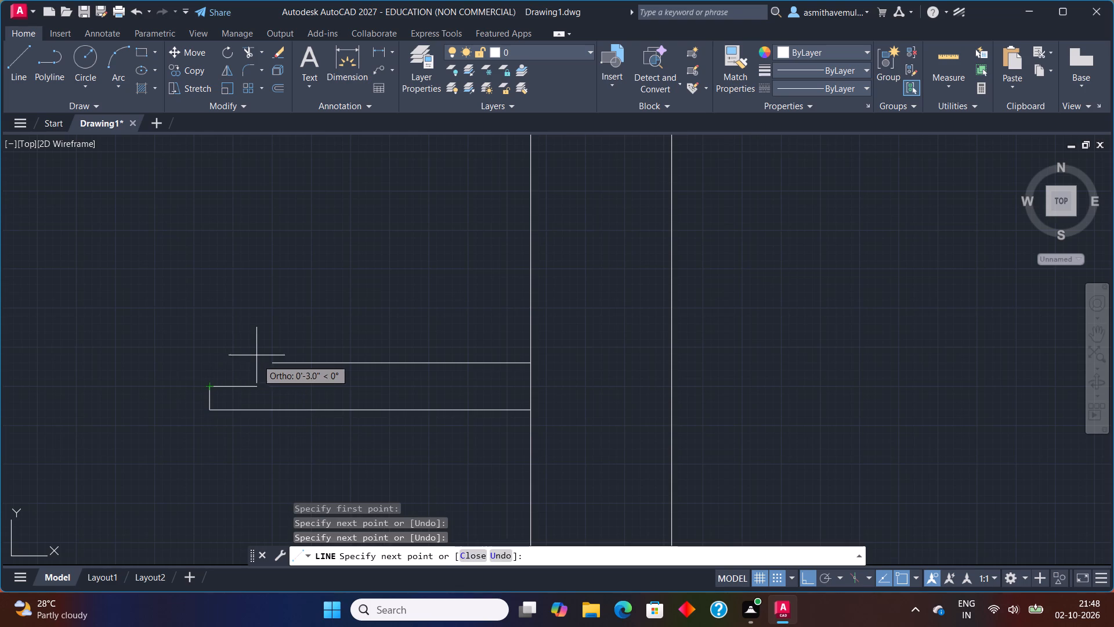
pyautogui.press('F8')
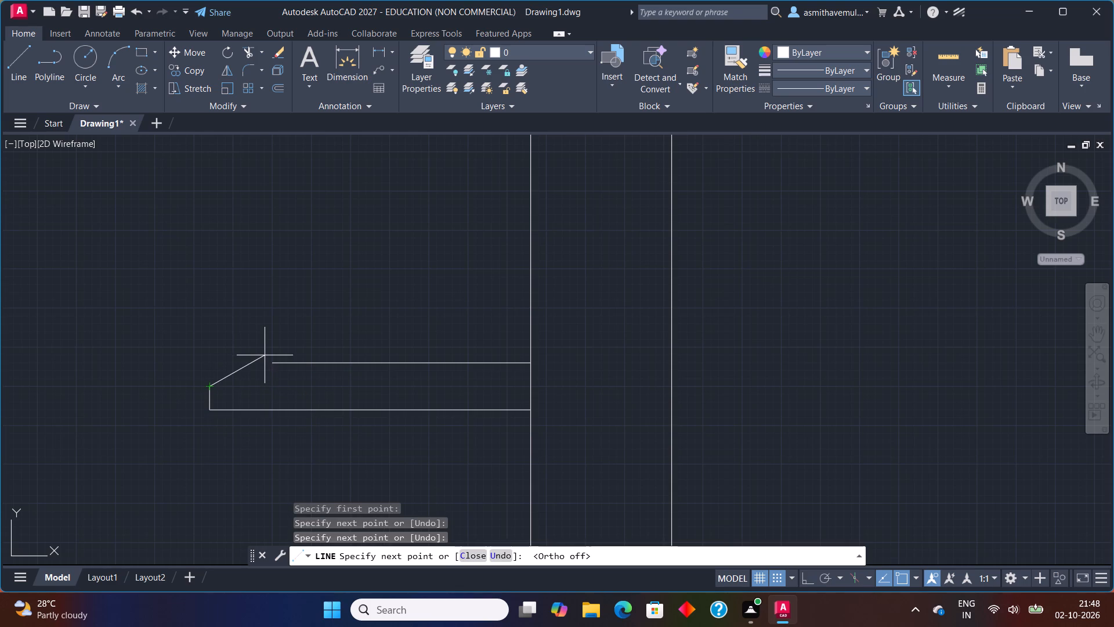
pyautogui.click(270, 361)
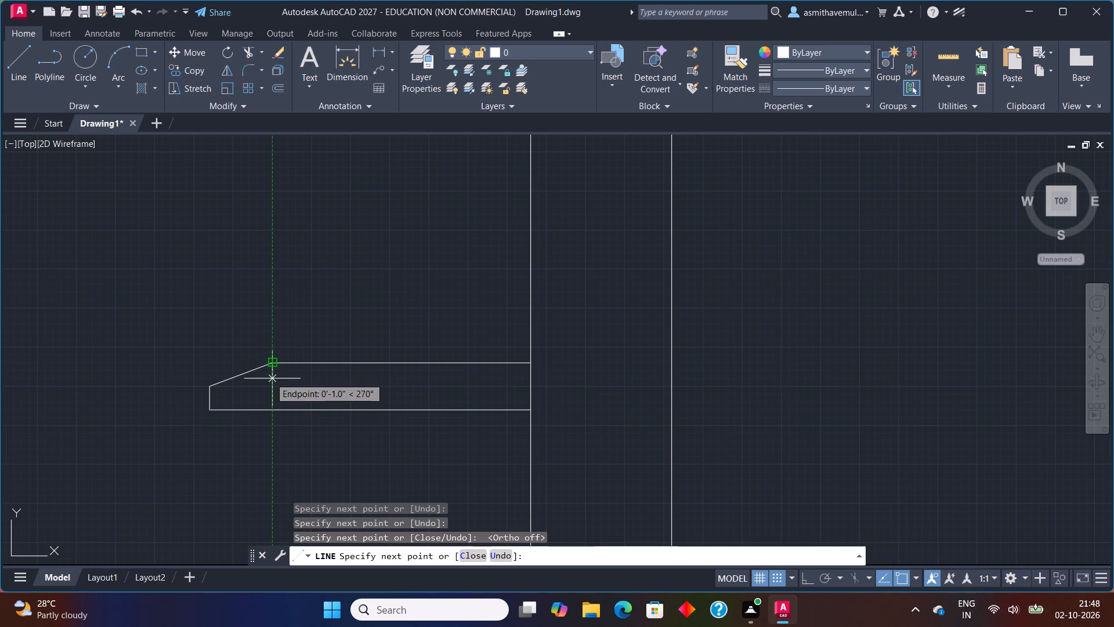
pyautogui.press('Escape')
# Mirror the left projection and stepped footing to the right wall about the section's vertical centreline, keeping the source objects.
pyautogui.scroll(-3, 388, 391)
pyautogui.scroll(-2, 449, 388)
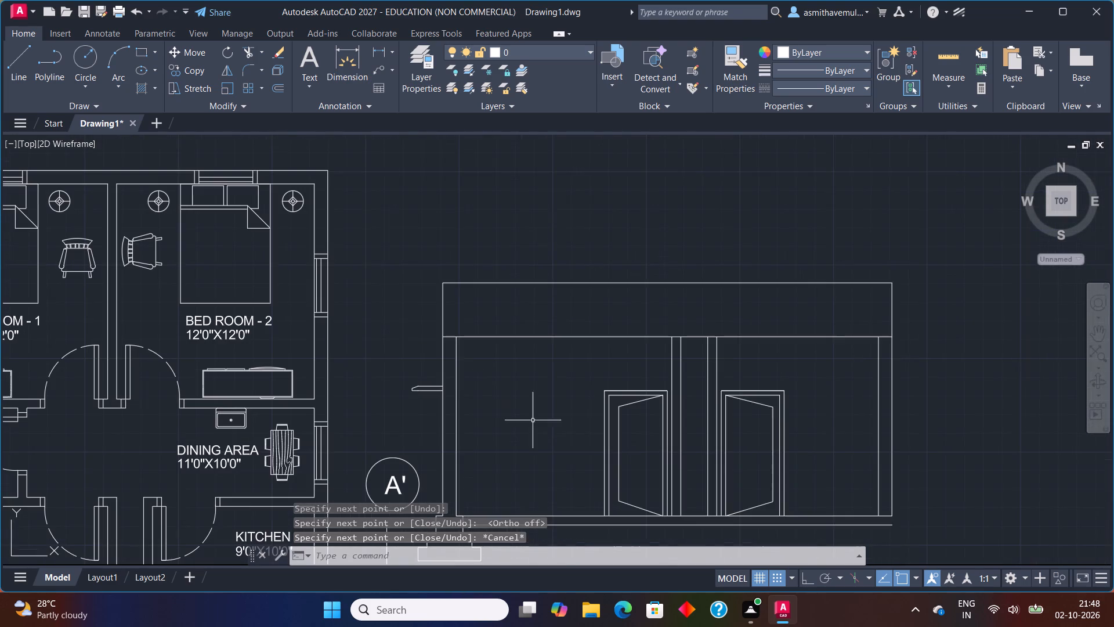
pyautogui.moveTo(592, 444); pyautogui.dragTo(603, 395, button='middle')
pyautogui.press('m')
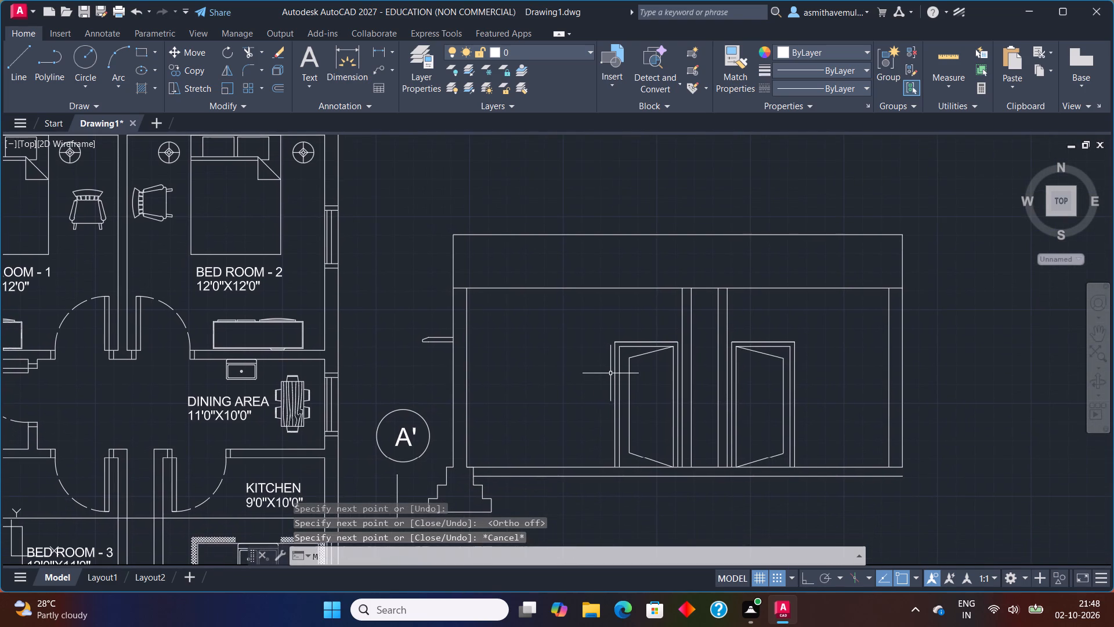
pyautogui.write('IRR')
pyautogui.press('o')
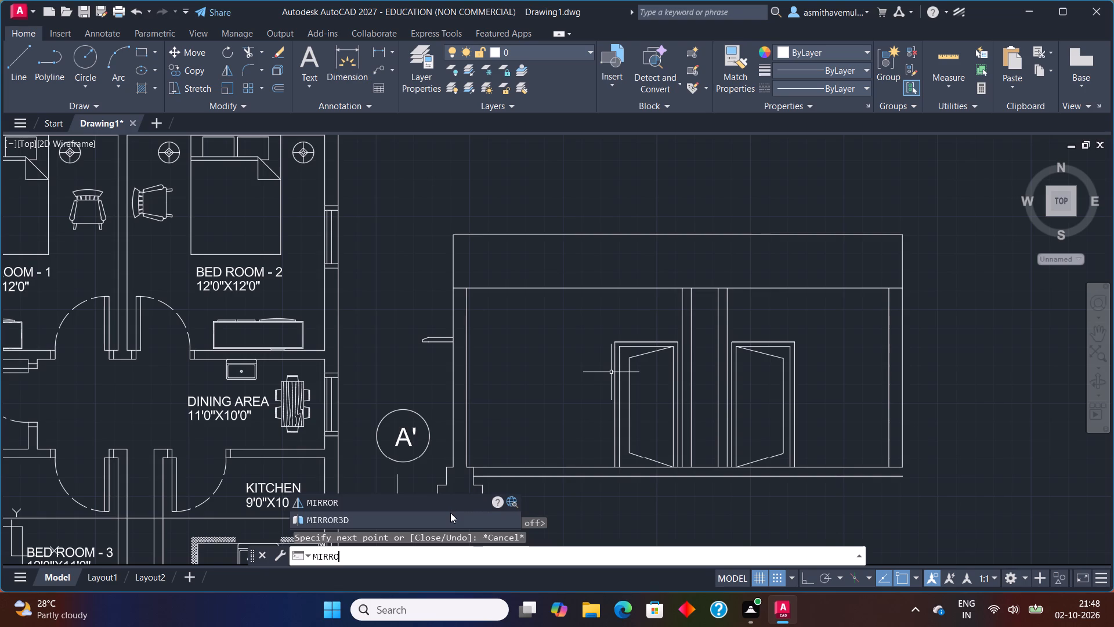
pyautogui.moveTo(450, 513); pyautogui.dragTo(443, 517)
pyautogui.moveTo(448, 325); pyautogui.dragTo(366, 356)
pyautogui.moveTo(442, 365); pyautogui.dragTo(430, 324)
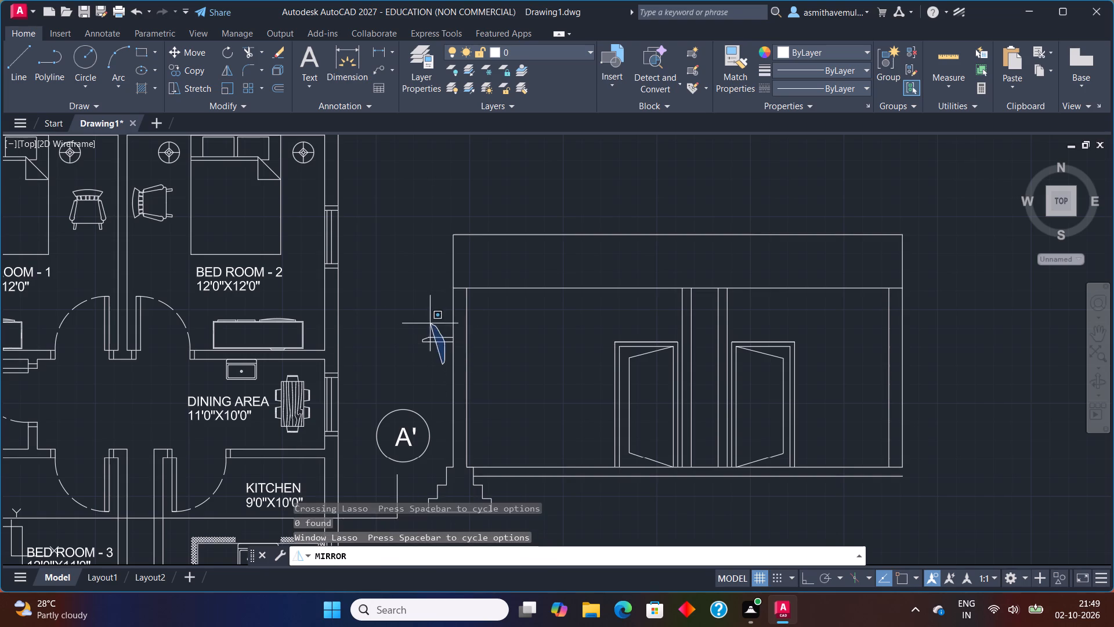
pyautogui.moveTo(430, 324); pyautogui.dragTo(400, 353)
pyautogui.scroll(2, 425, 342)
pyautogui.moveTo(472, 301); pyautogui.dragTo(461, 302)
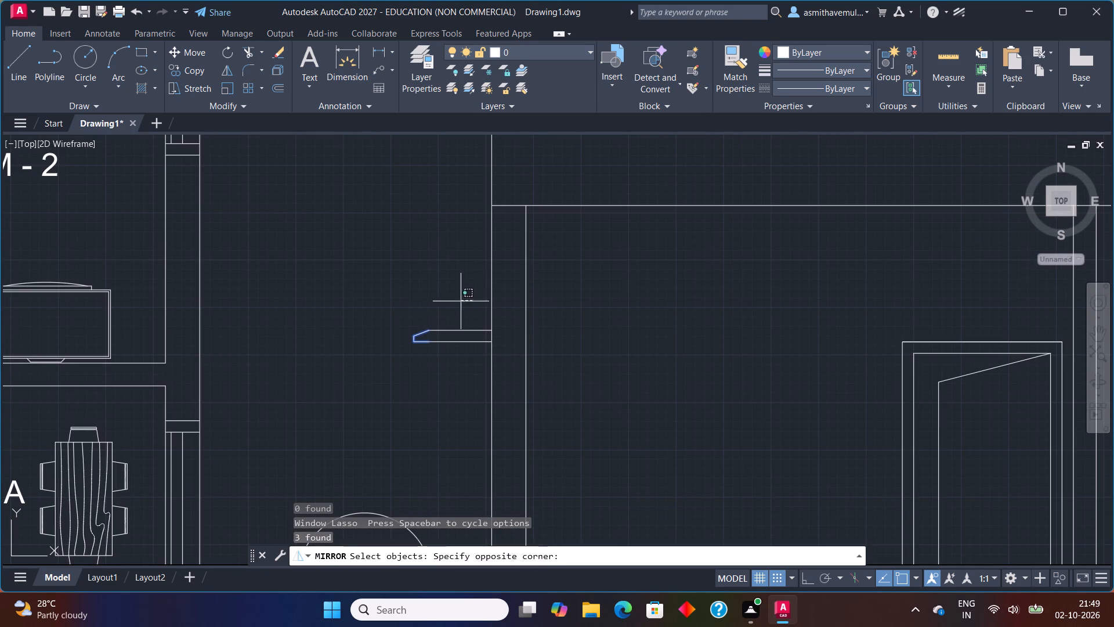
pyautogui.moveTo(461, 302); pyautogui.dragTo(464, 384)
pyautogui.scroll(-1, 464, 389)
pyautogui.moveTo(519, 434); pyautogui.dragTo(534, 401, button='middle')
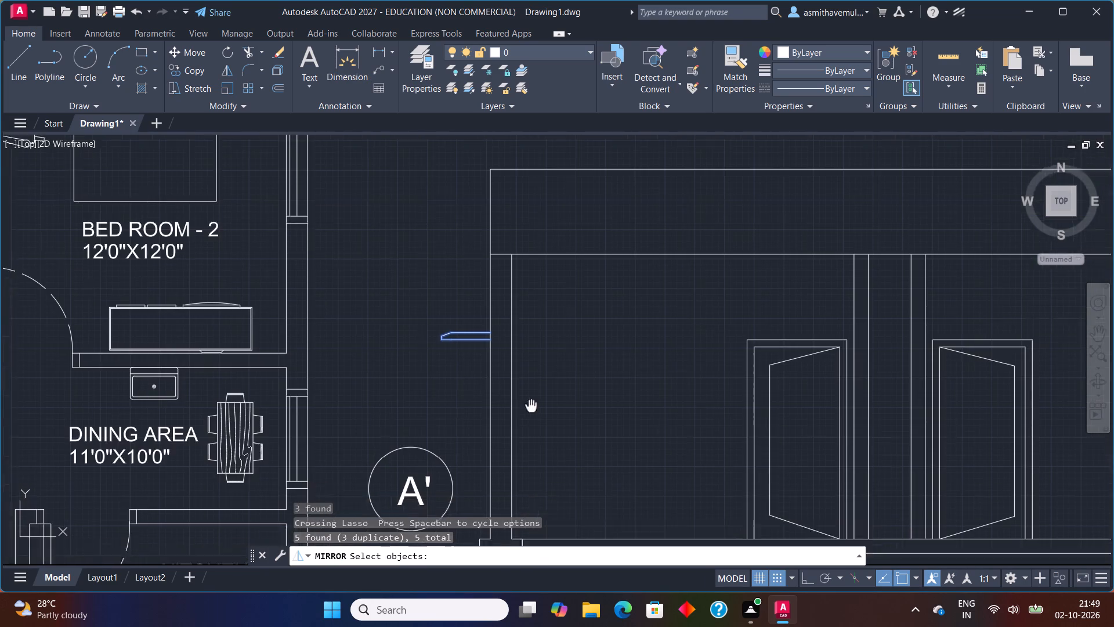
pyautogui.moveTo(534, 401); pyautogui.dragTo(589, 263, button='middle')
pyautogui.moveTo(639, 472); pyautogui.dragTo(518, 414)
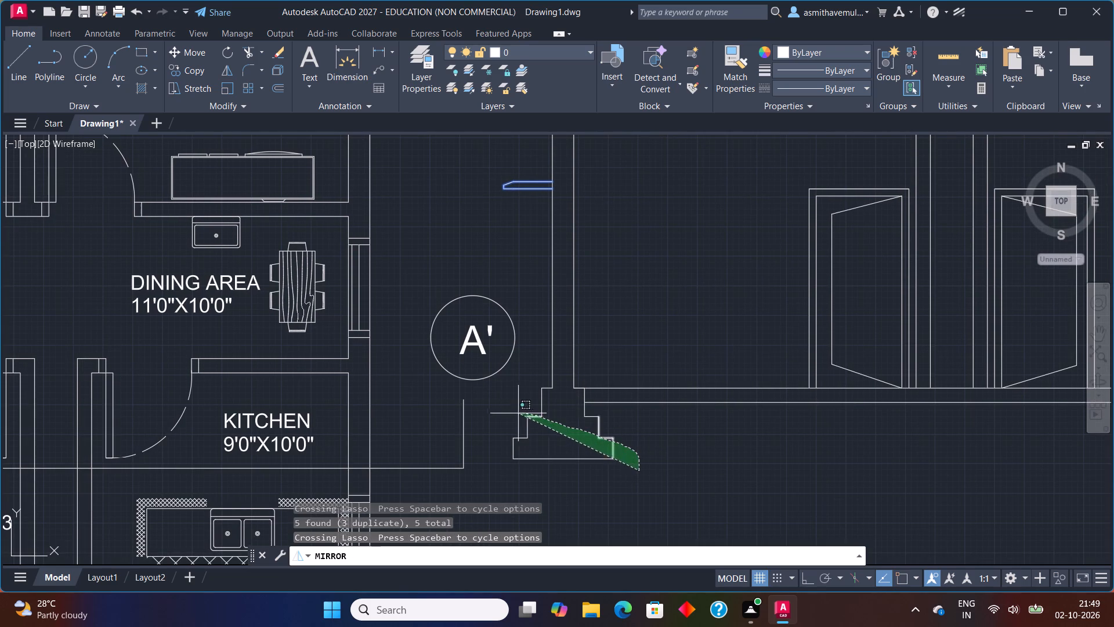
pyautogui.moveTo(518, 414); pyautogui.dragTo(472, 487)
pyautogui.click(538, 408)
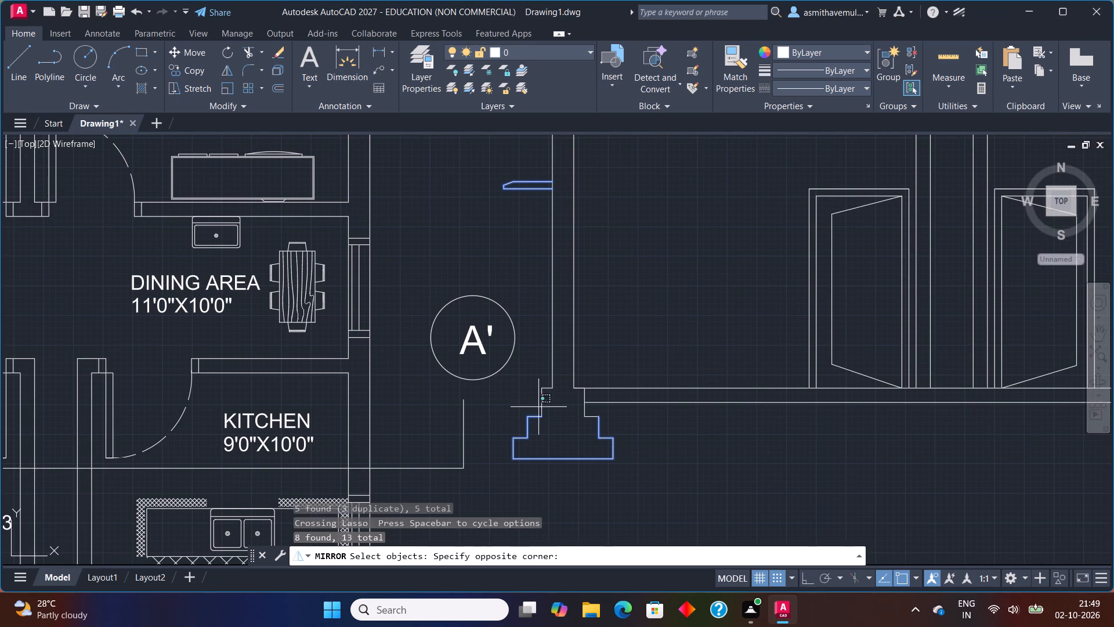
pyautogui.click(556, 404)
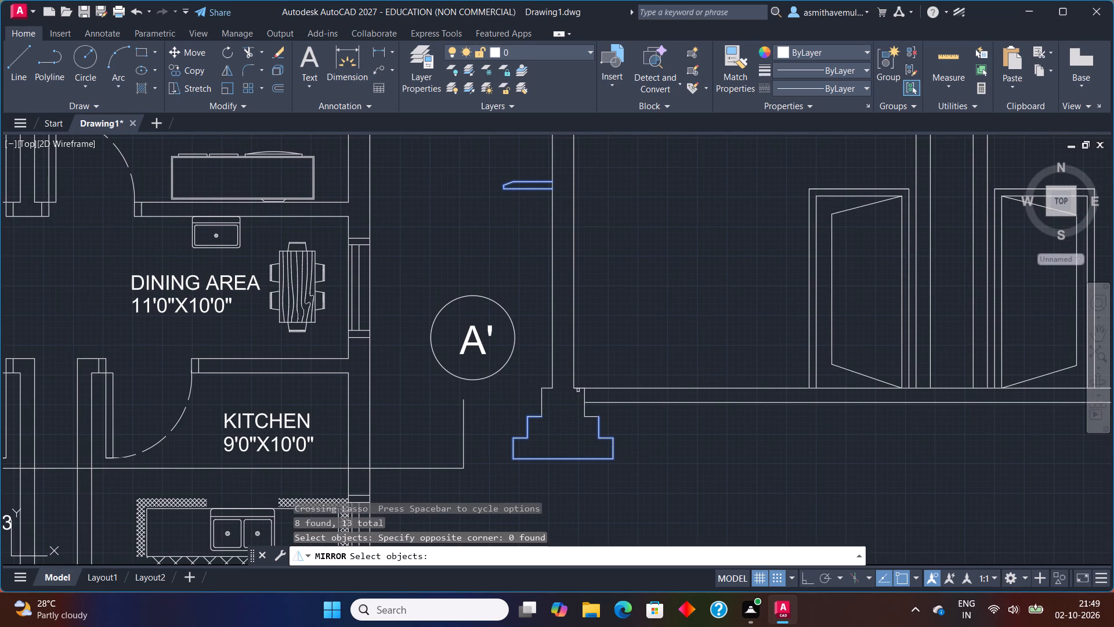
pyautogui.click(580, 388)
pyautogui.click(544, 388)
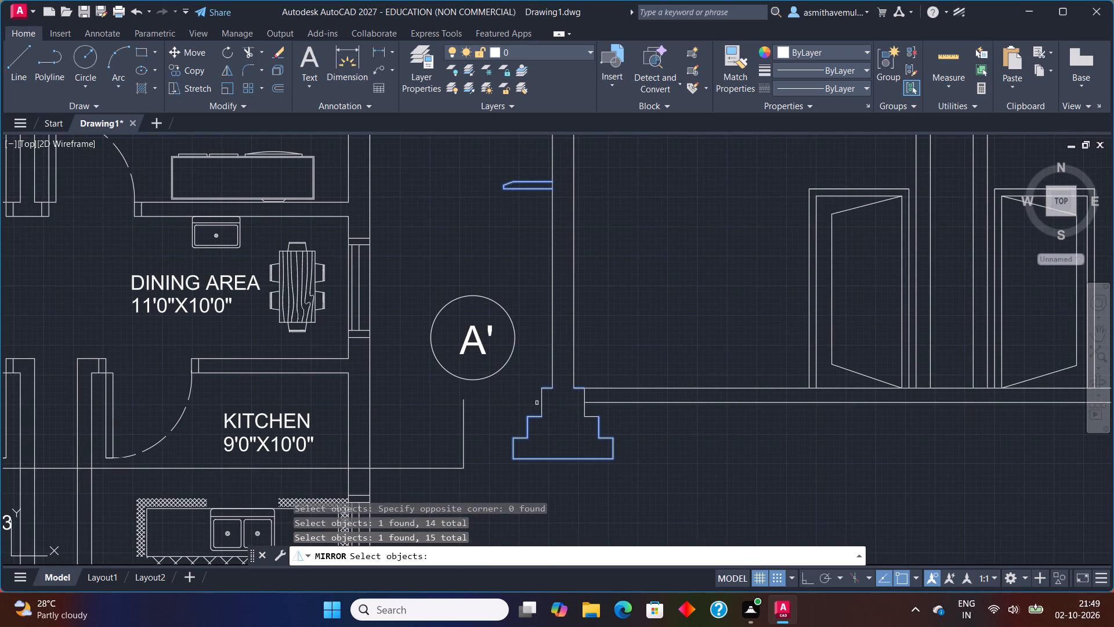
pyautogui.click(541, 403)
pyautogui.click(583, 399)
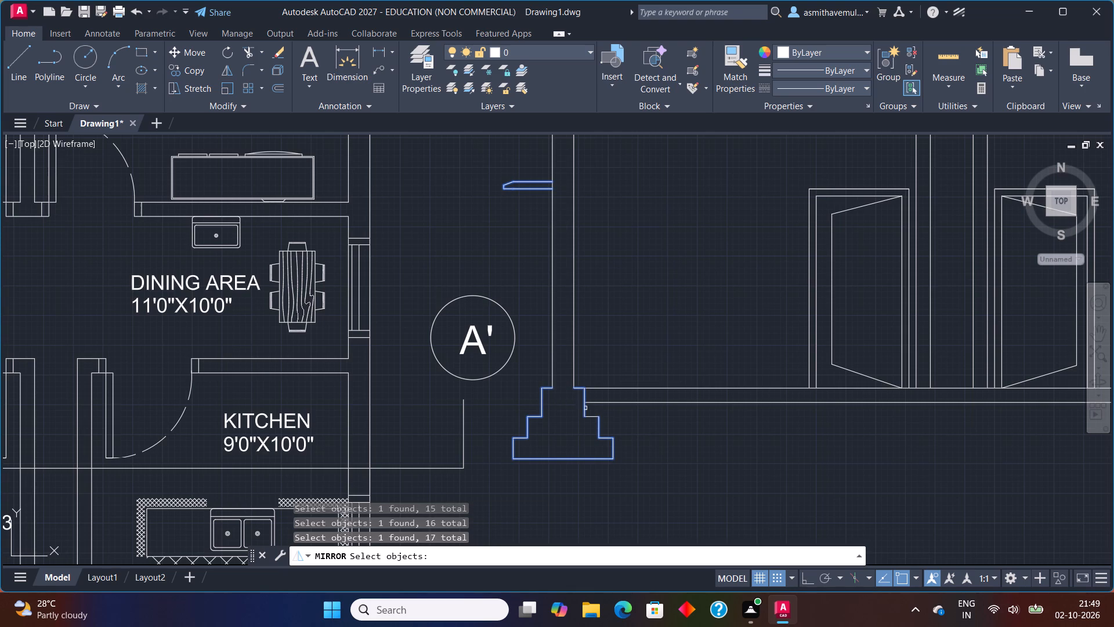
pyautogui.click(588, 416)
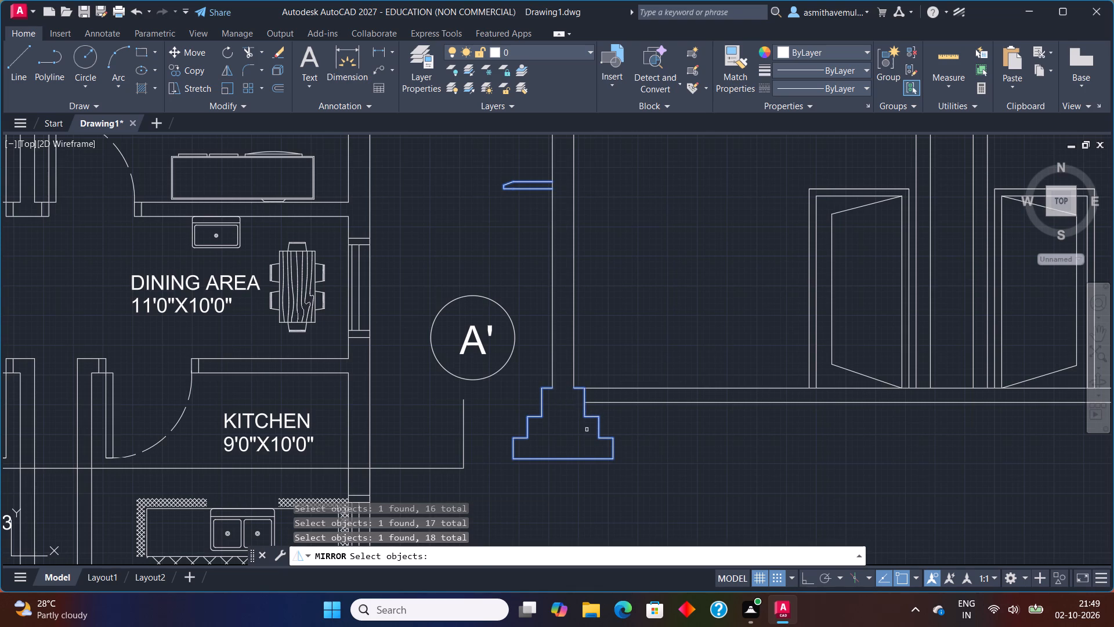
pyautogui.press('Return')
pyautogui.scroll(-2, 771, 385)
pyautogui.moveTo(844, 384); pyautogui.dragTo(670, 416, button='middle')
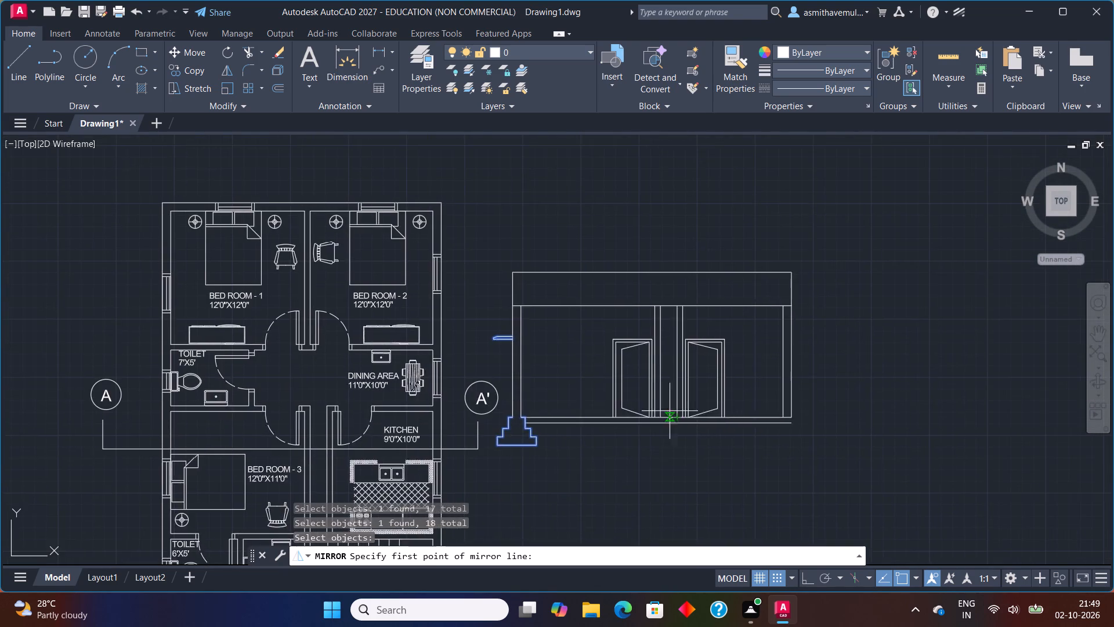
pyautogui.scroll(1, 677, 365)
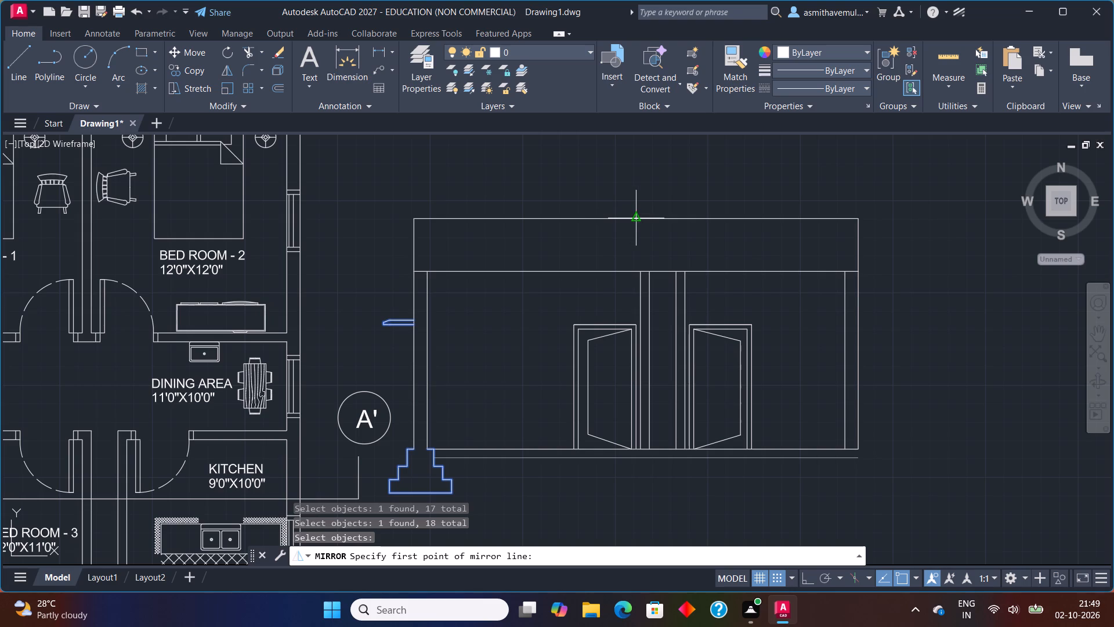
pyautogui.click(636, 215)
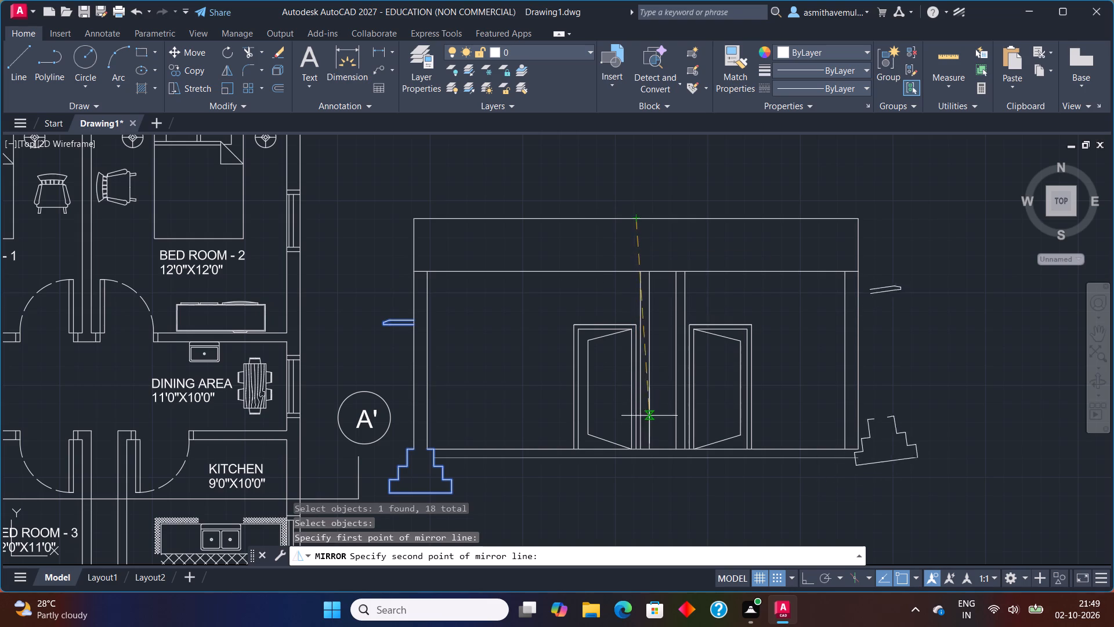
pyautogui.click(636, 459)
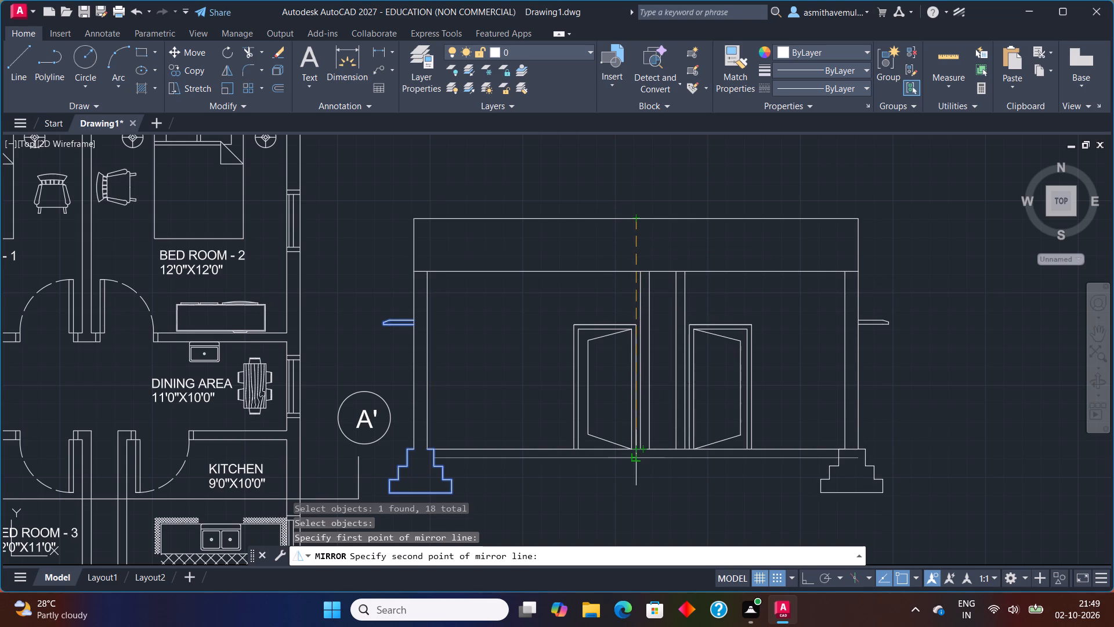
pyautogui.click(496, 559)
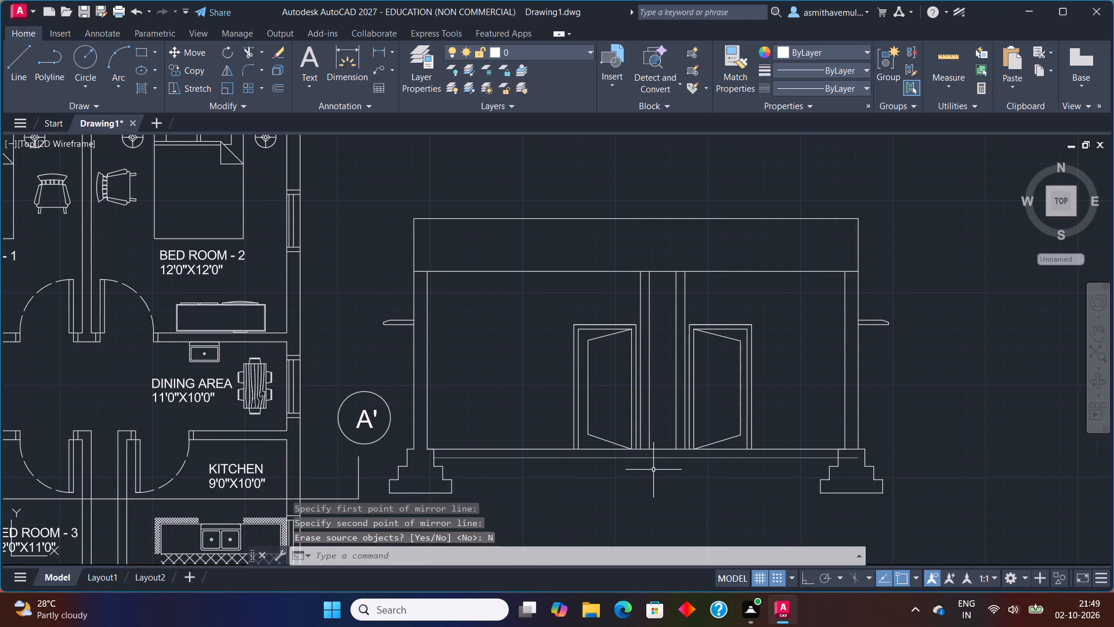
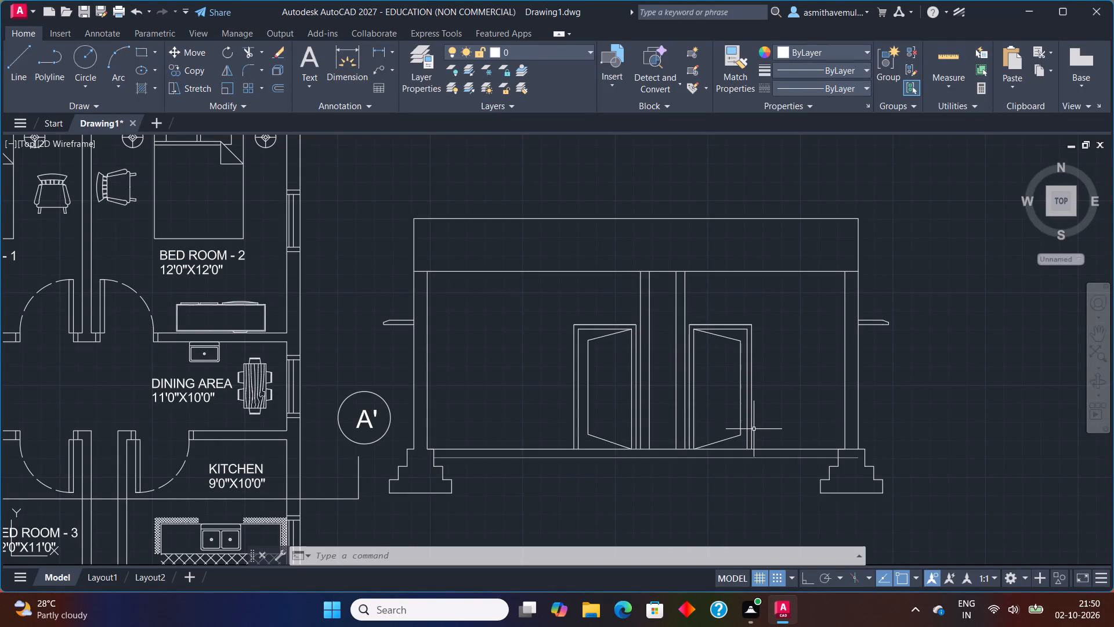
# Trim the lower base line inside the right footing and the floor line between the right wall's two faces.
pyautogui.write('TR')
pyautogui.write('IM')
pyautogui.press('Return')
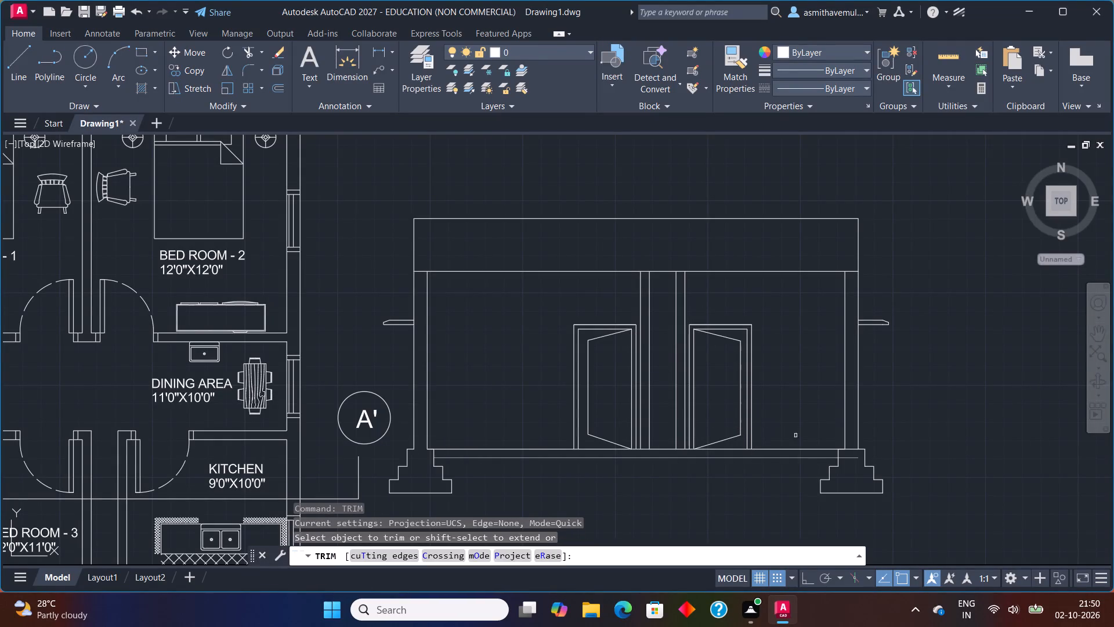
pyautogui.scroll(2, 858, 481)
pyautogui.click(844, 425)
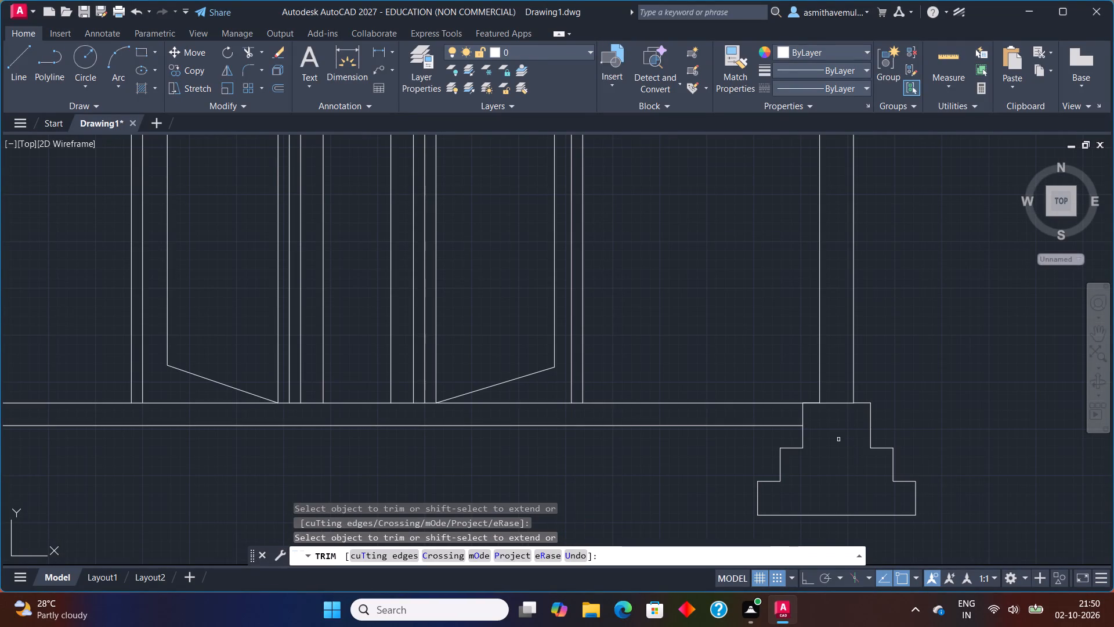
pyautogui.scroll(-2, 838, 440)
pyautogui.scroll(1, 840, 423)
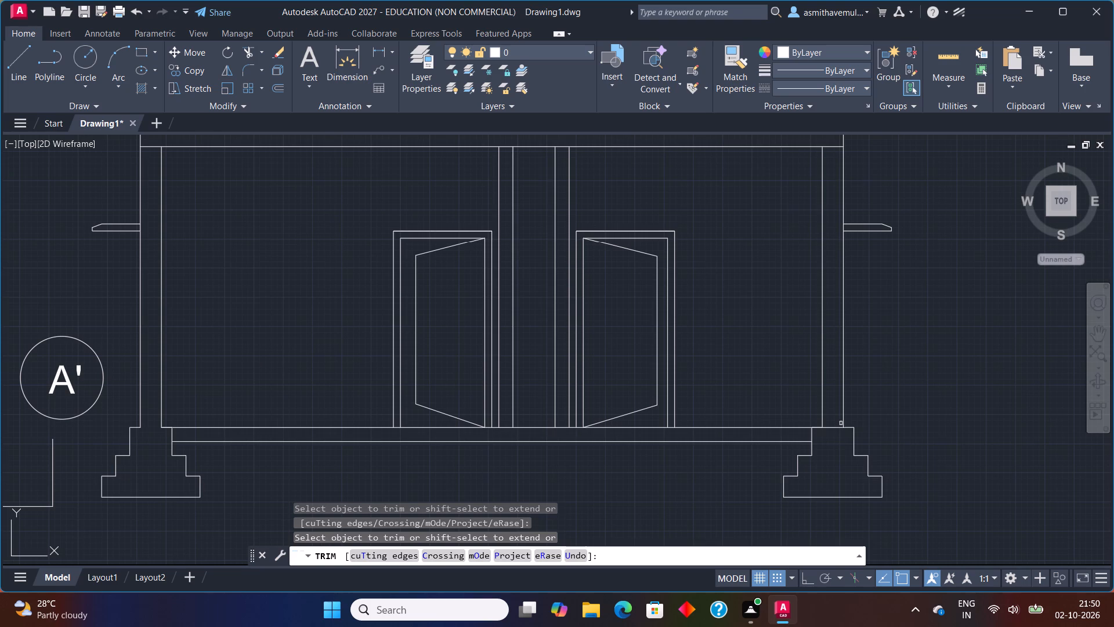
pyautogui.moveTo(835, 424); pyautogui.dragTo(832, 438)
pyautogui.press('Escape')
pyautogui.scroll(-1, 831, 449)
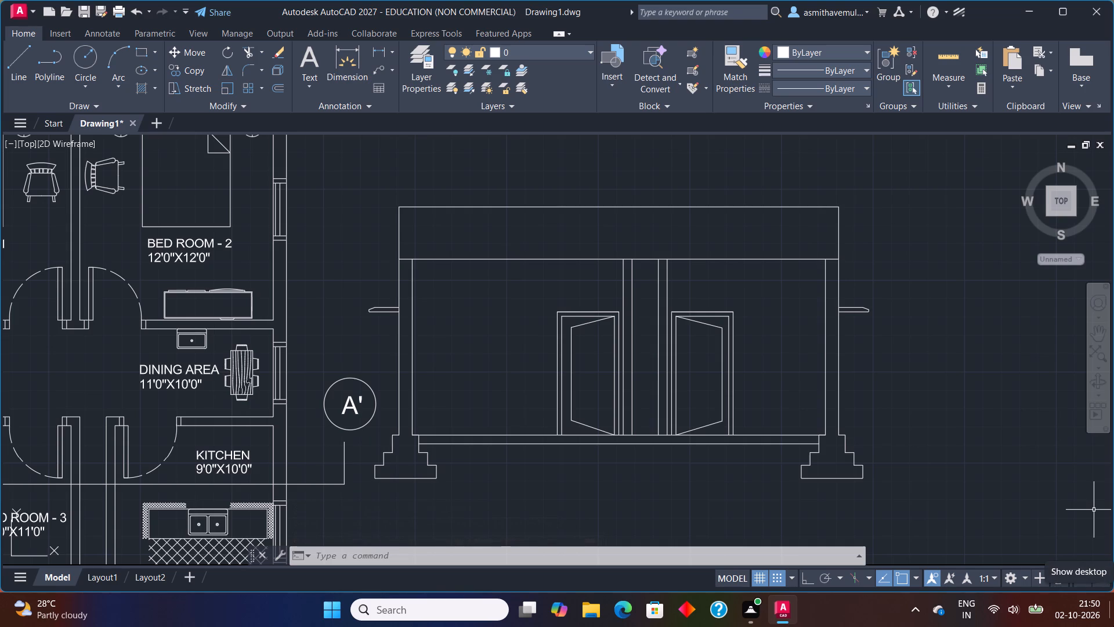
# Draw a horizontal line with Ortho on, joining the inner corners of the two footings' upper steps.
pyautogui.press('l')
pyautogui.press('Return')
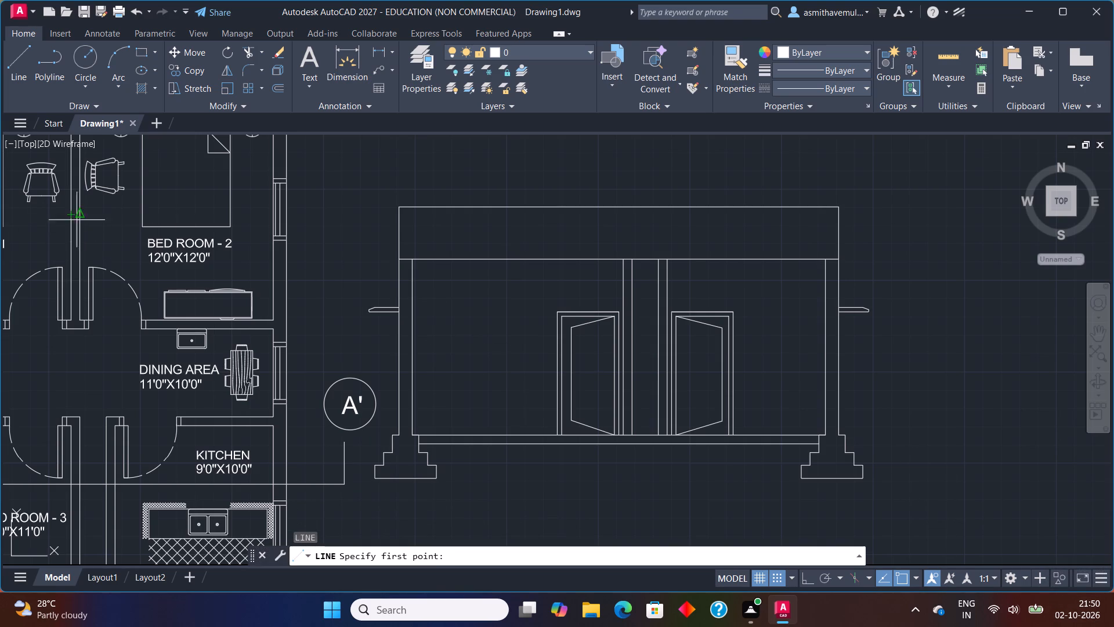
pyautogui.scroll(1, 328, 455)
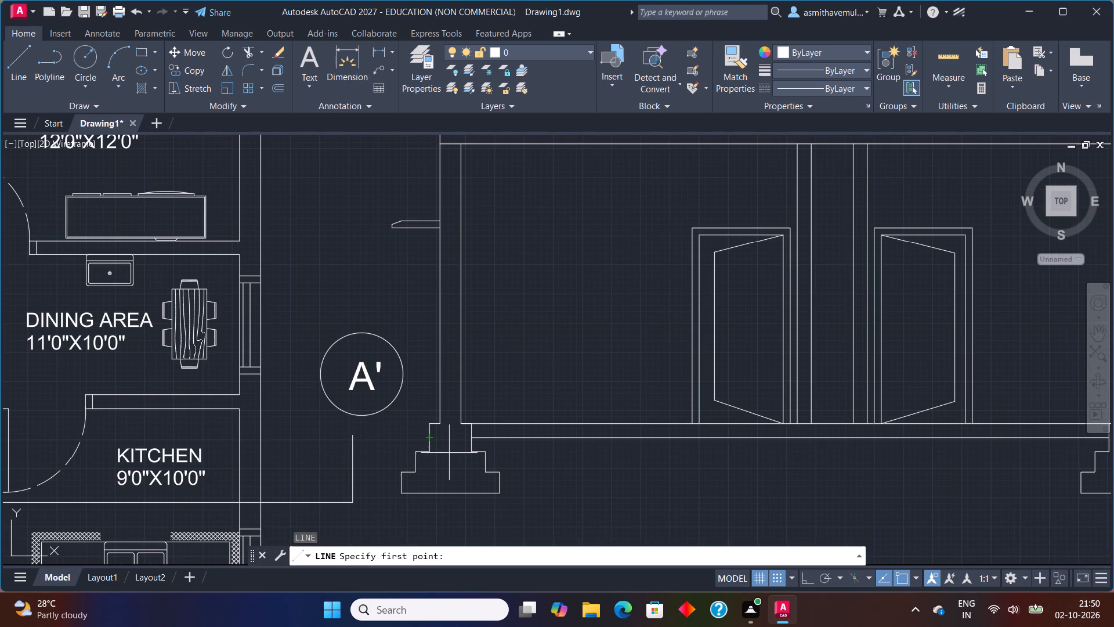
pyautogui.click(491, 456)
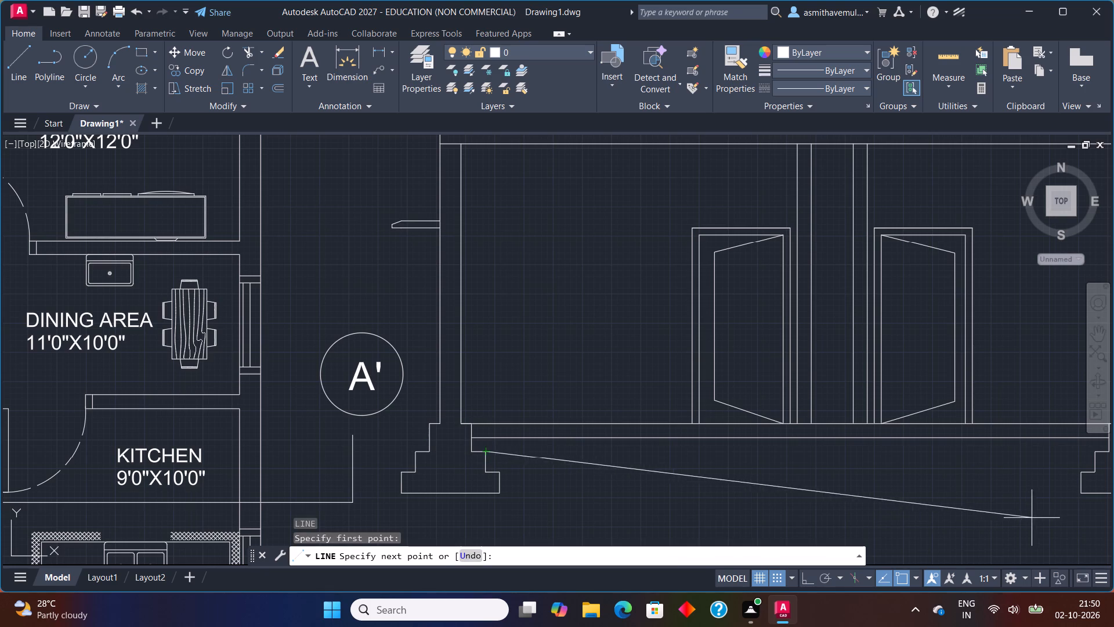
pyautogui.moveTo(1039, 489); pyautogui.dragTo(878, 439, button='middle')
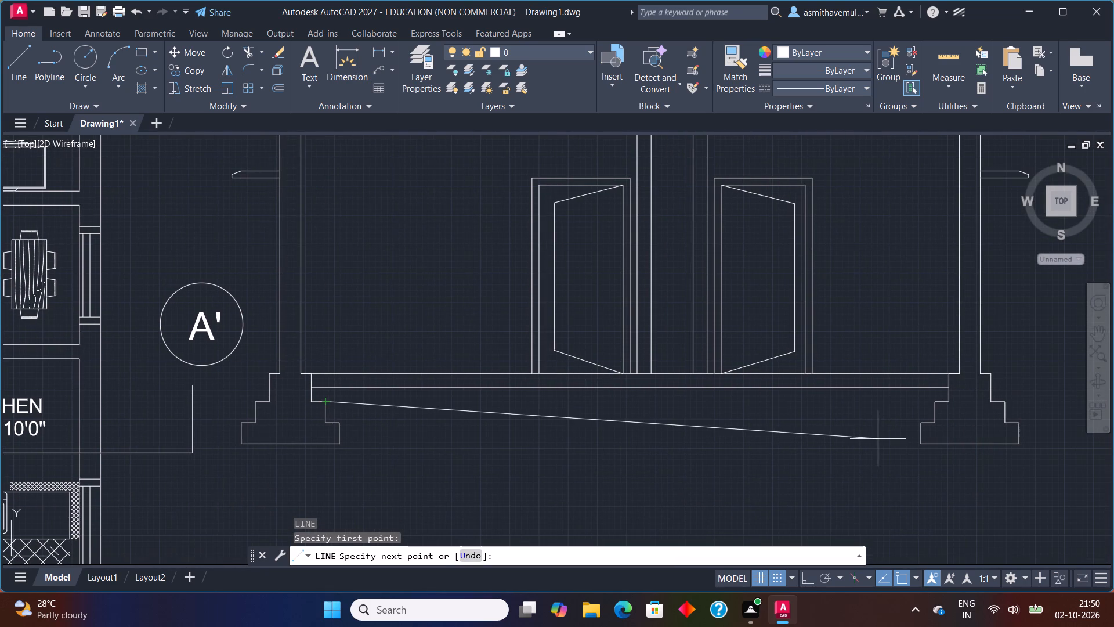
pyautogui.press('F8')
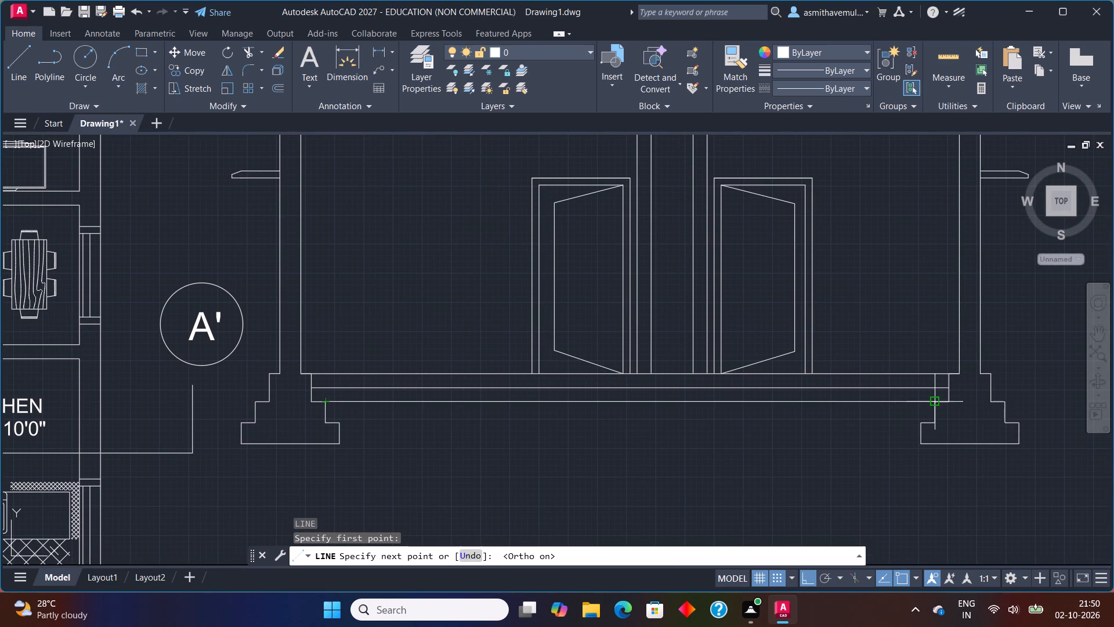
pyautogui.click(935, 402)
pyautogui.press('Escape')
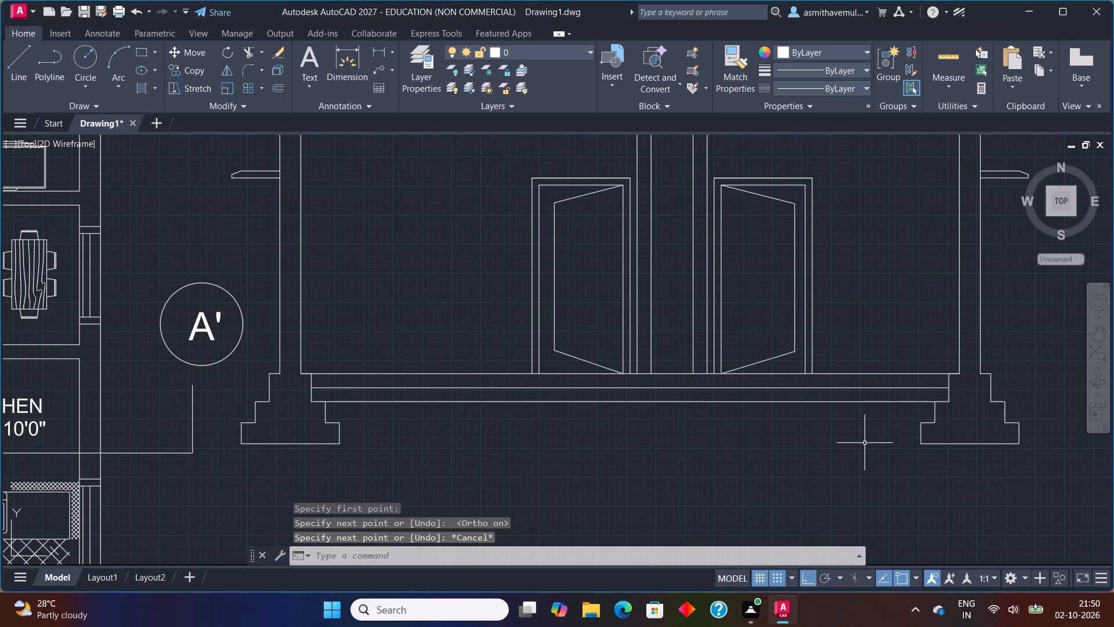
# Draw a second horizontal line joining the inner top corners of the two footings' lowest steps.
pyautogui.press('l')
pyautogui.press('Return')
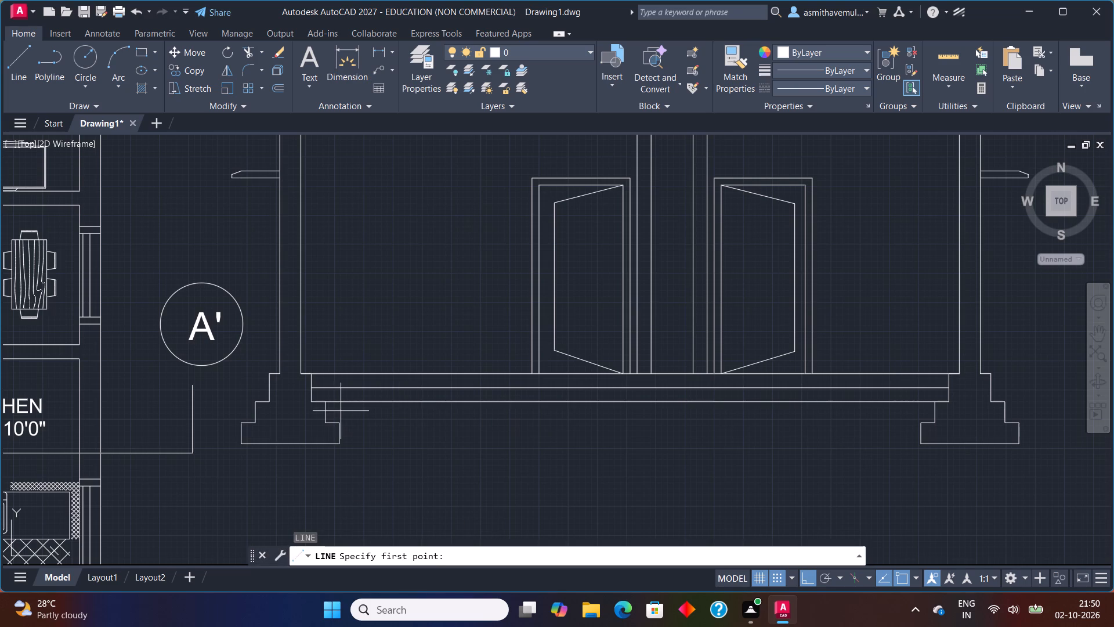
pyautogui.click(338, 425)
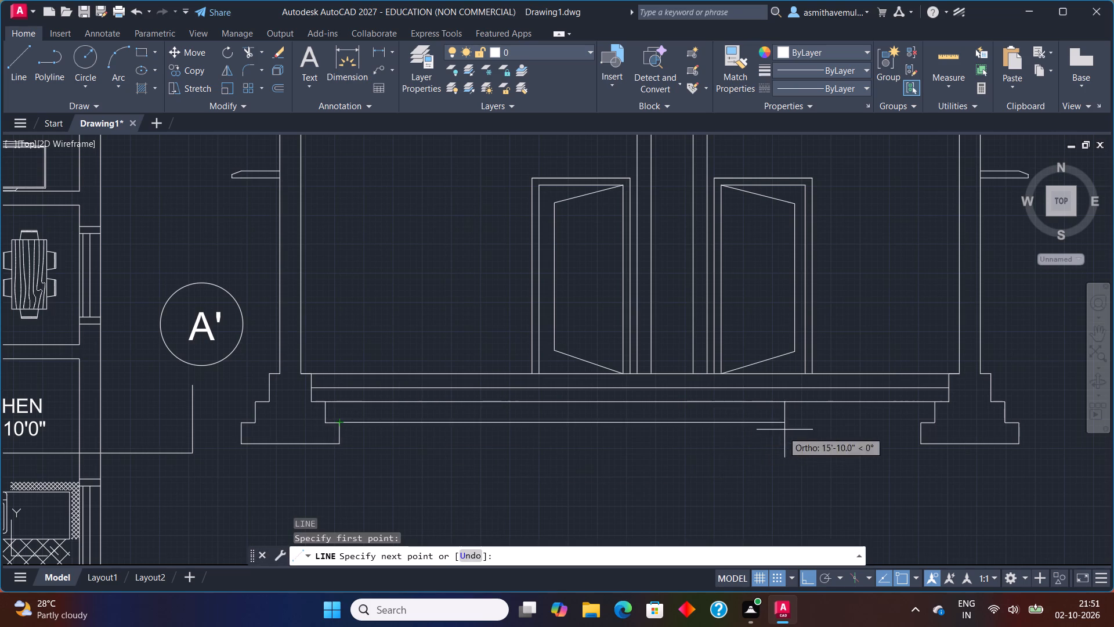
pyautogui.click(920, 423)
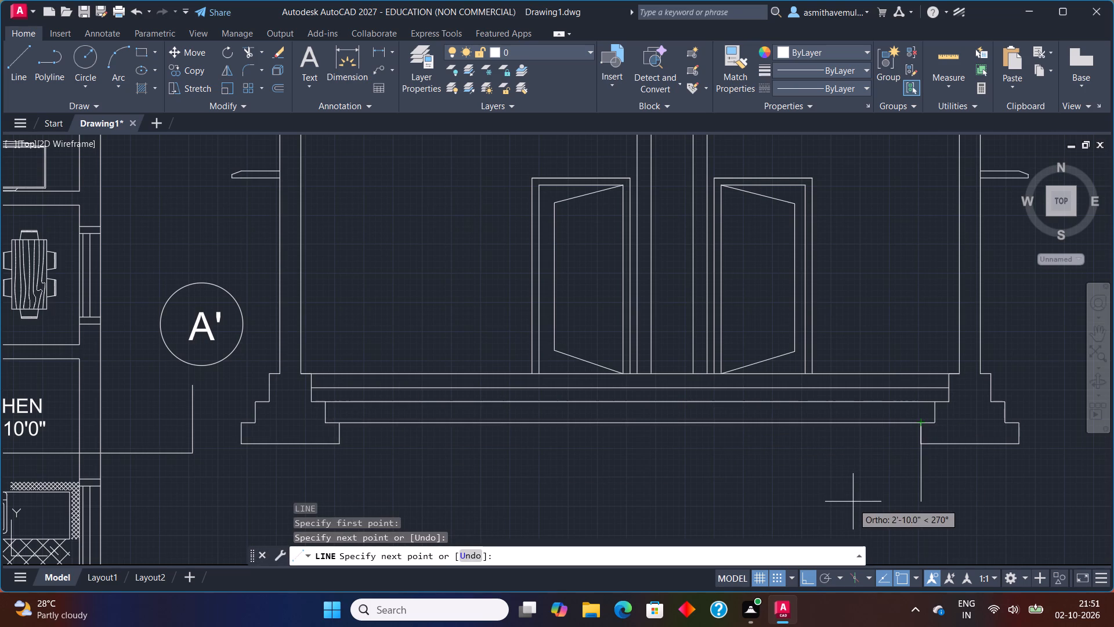
pyautogui.press('Escape')
# Offset the parapet's left and right vertical edges 6" inward.
pyautogui.scroll(-1, 830, 459)
pyautogui.moveTo(754, 480); pyautogui.dragTo(753, 473, button='middle')
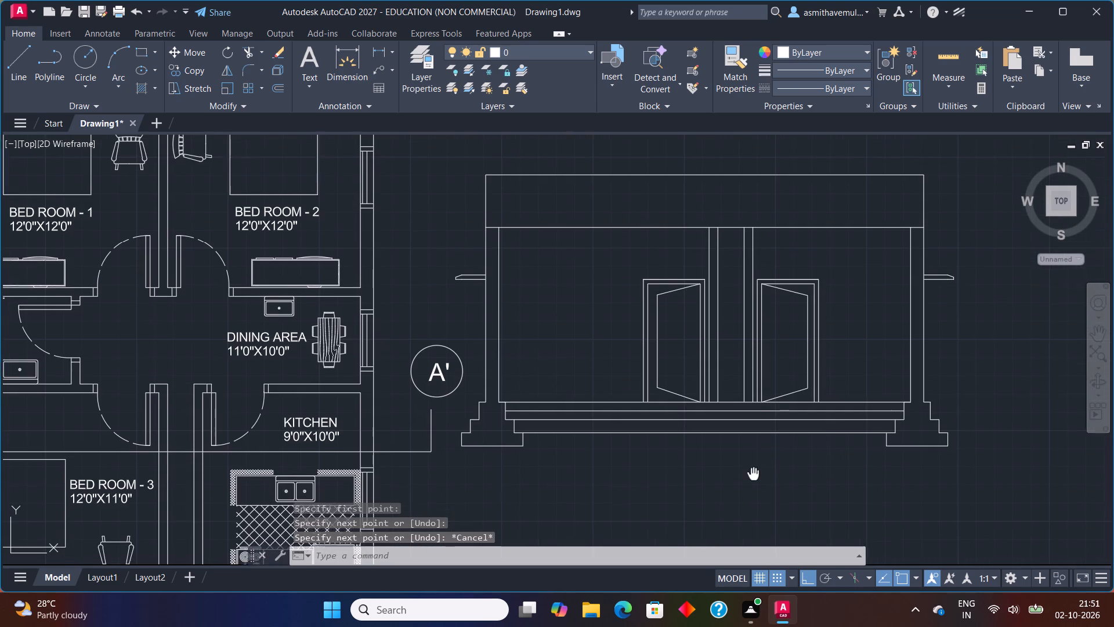
pyautogui.moveTo(753, 473); pyautogui.dragTo(750, 417, button='middle')
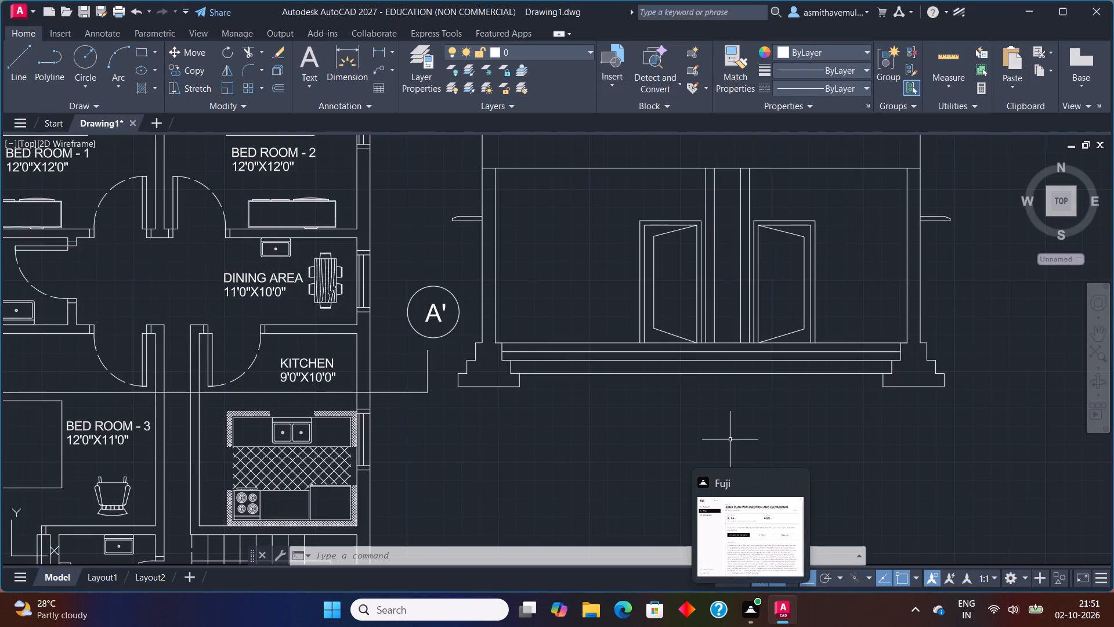
pyautogui.moveTo(692, 333); pyautogui.dragTo(664, 412, button='middle')
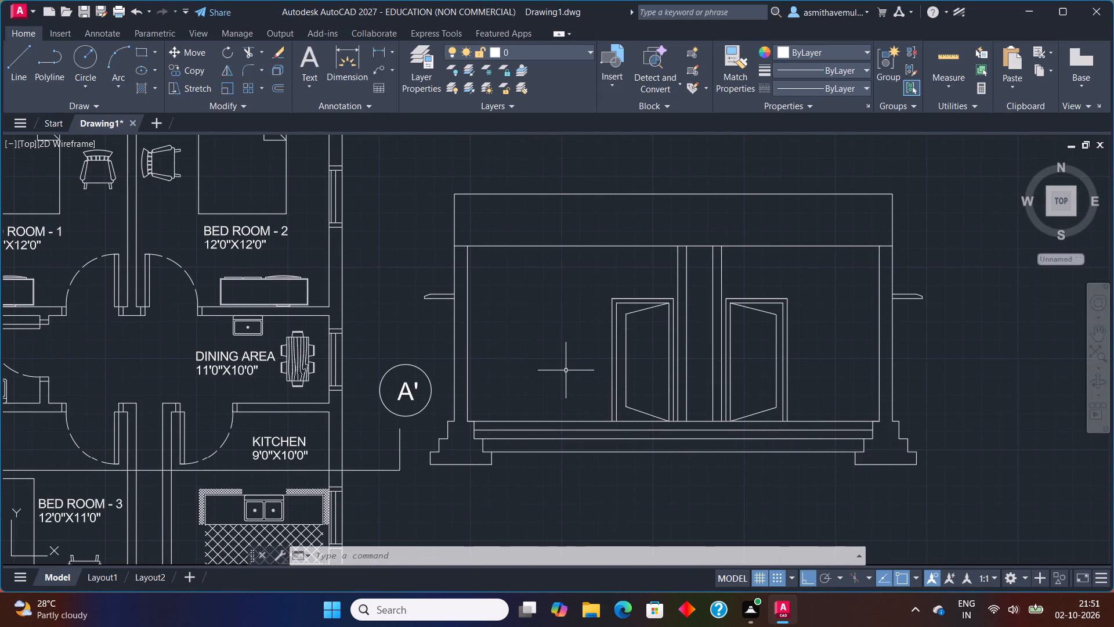
pyautogui.press('o')
pyautogui.press('Return')
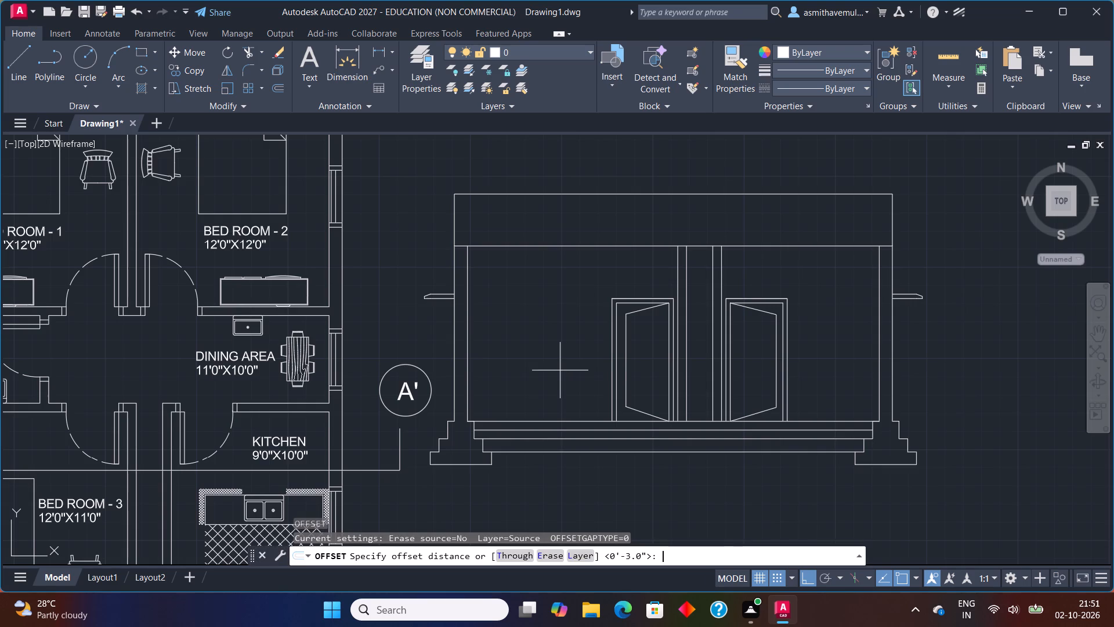
pyautogui.press('6')
pyautogui.hotkey('shift', '"')
pyautogui.press('Return')
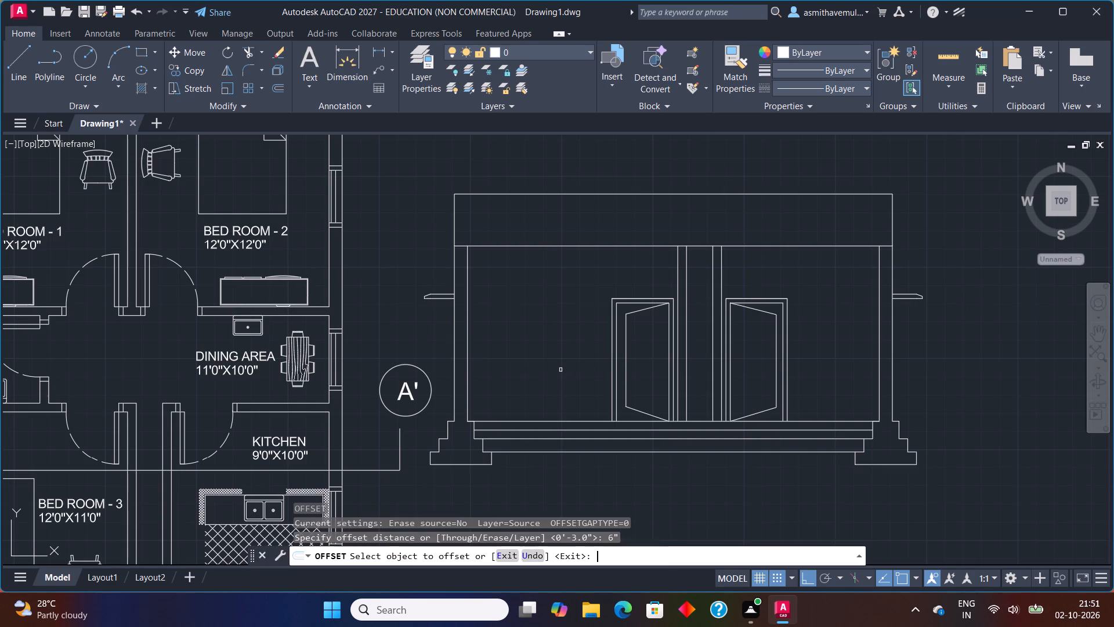
pyautogui.click(453, 217)
pyautogui.click(471, 212)
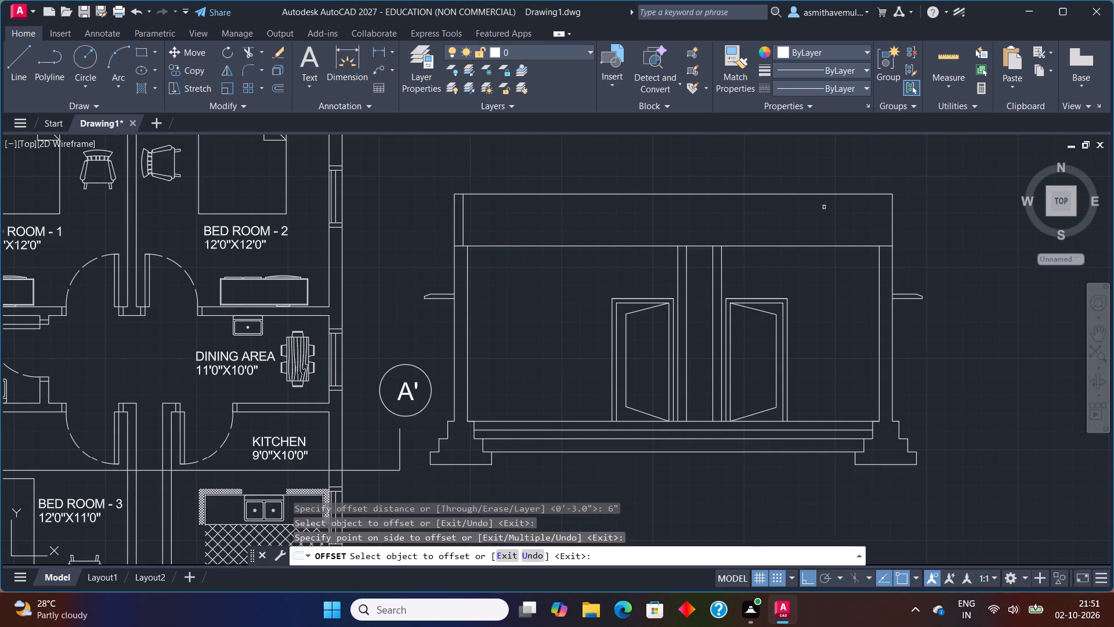
pyautogui.click(893, 216)
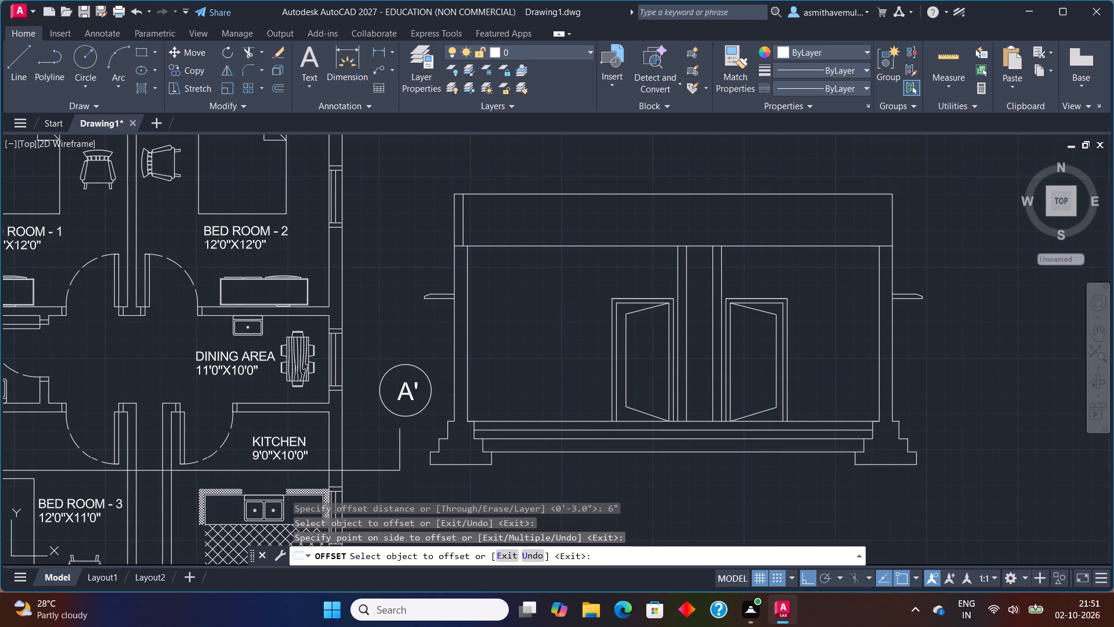
pyautogui.click(880, 217)
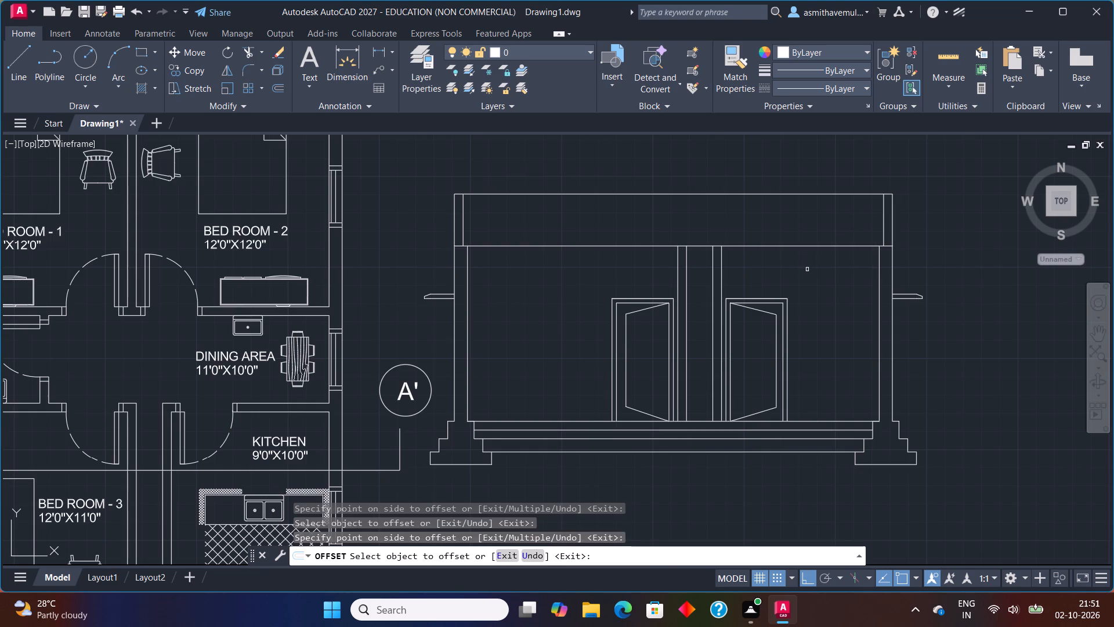
# Offset the horizontal line at the parapet's base 6" upward.
pyautogui.click(803, 248)
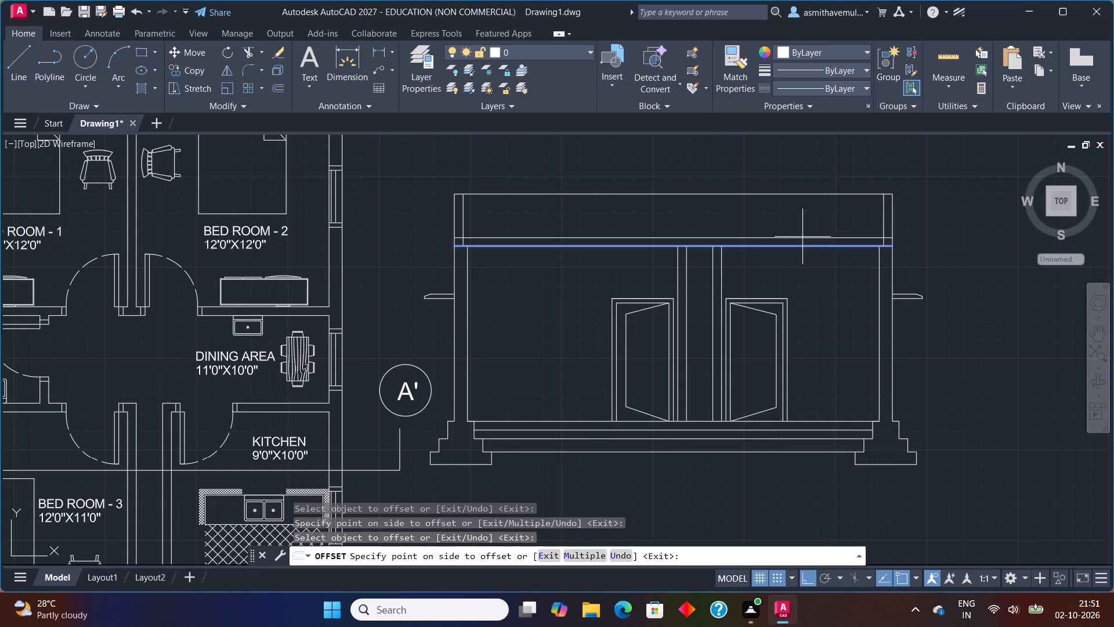
pyautogui.click(803, 226)
pyautogui.press('Escape')
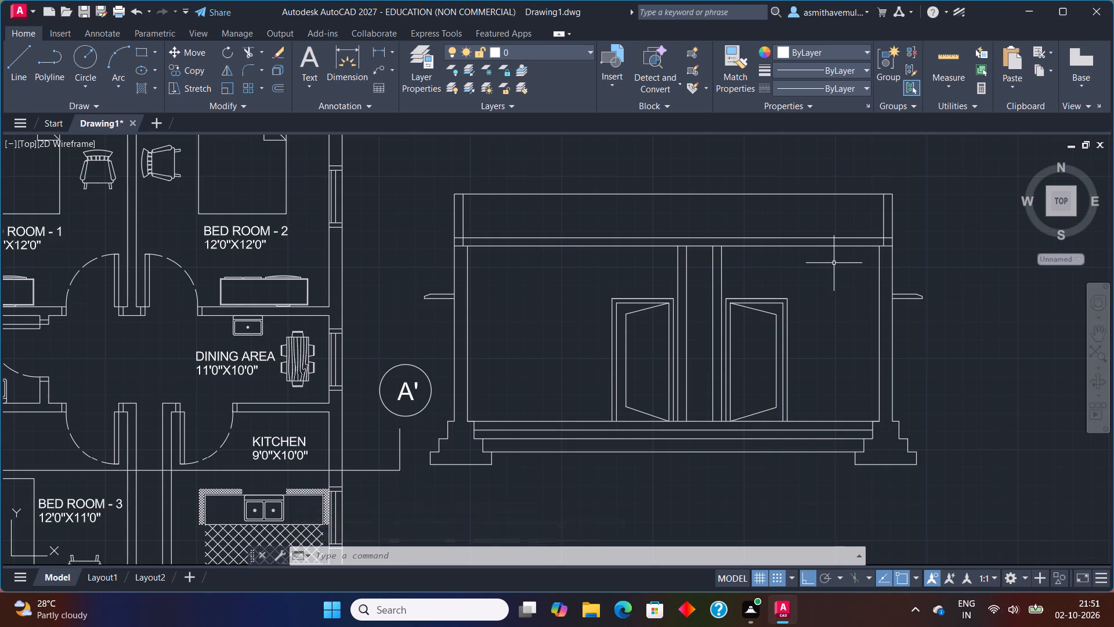
# Measure the vertical distance from the parapet's top line to the offset line above its base.
pyautogui.scroll(1, 834, 260)
pyautogui.press('d')
pyautogui.write('LI')
pyautogui.press('Return')
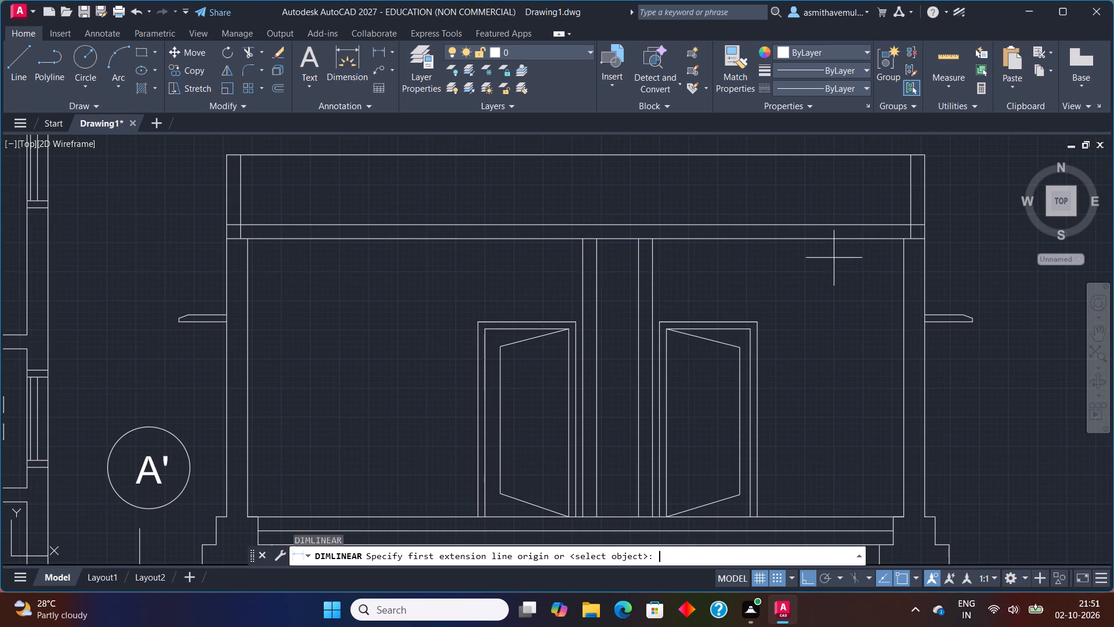
pyautogui.click(782, 153)
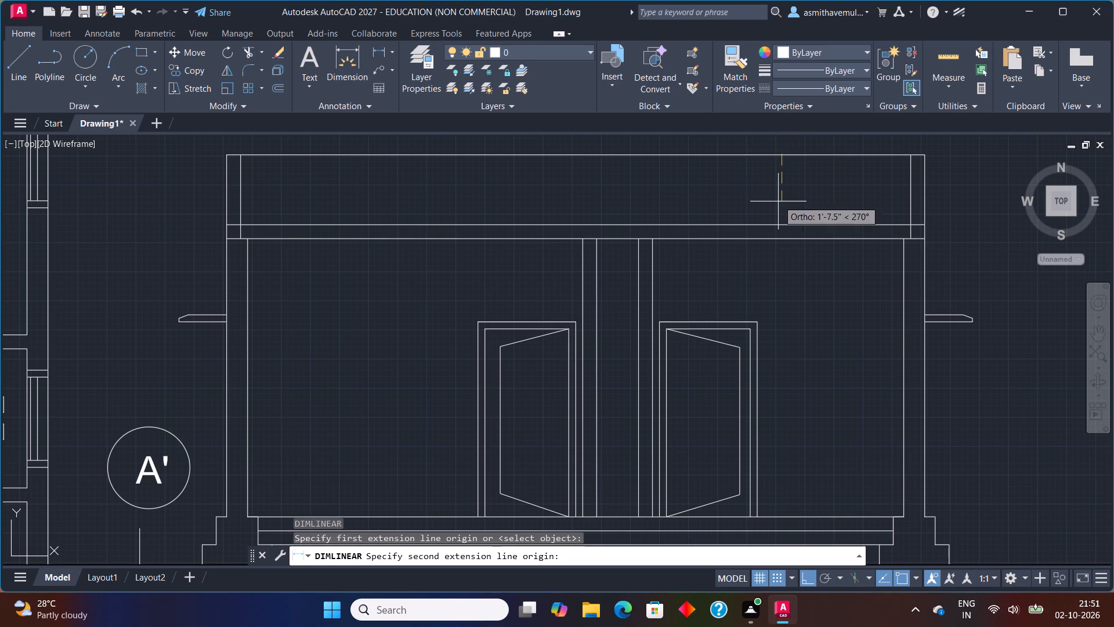
pyautogui.click(781, 223)
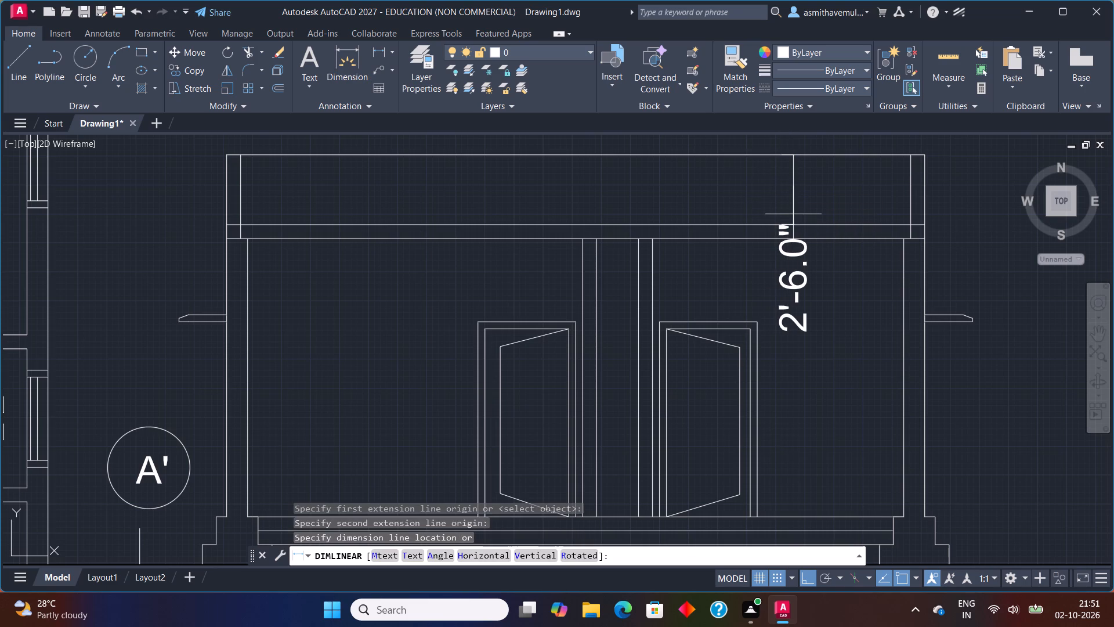
pyautogui.press('Escape')
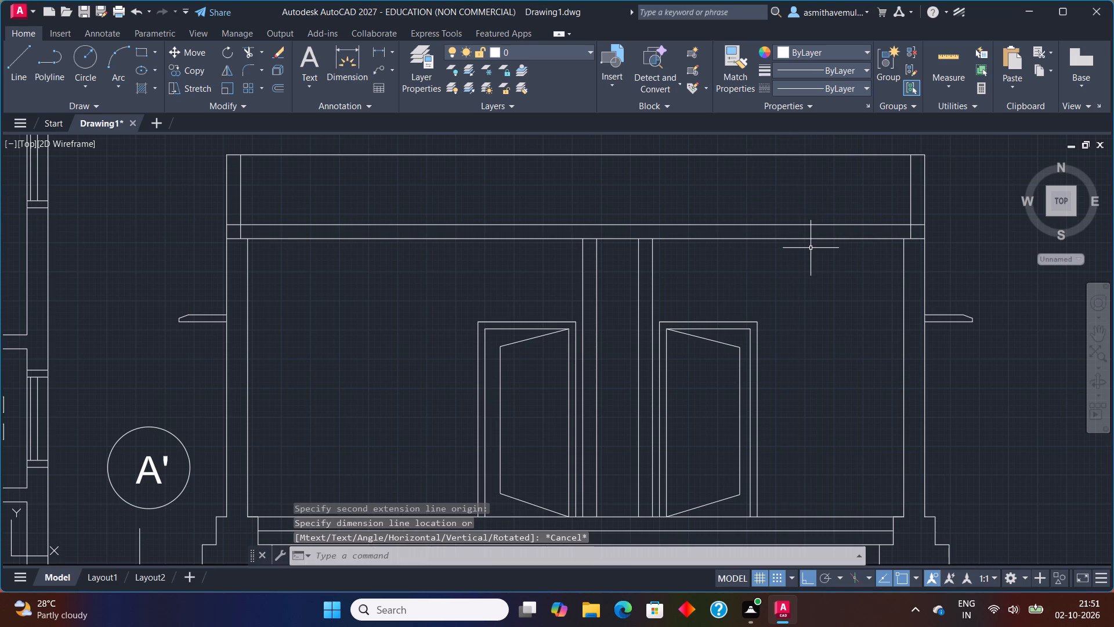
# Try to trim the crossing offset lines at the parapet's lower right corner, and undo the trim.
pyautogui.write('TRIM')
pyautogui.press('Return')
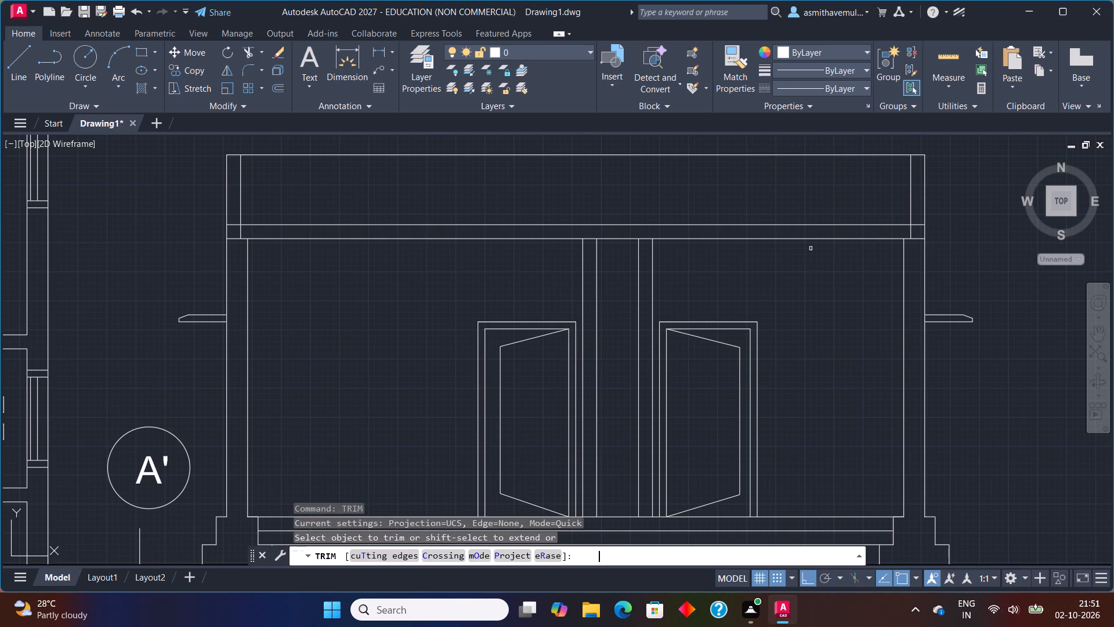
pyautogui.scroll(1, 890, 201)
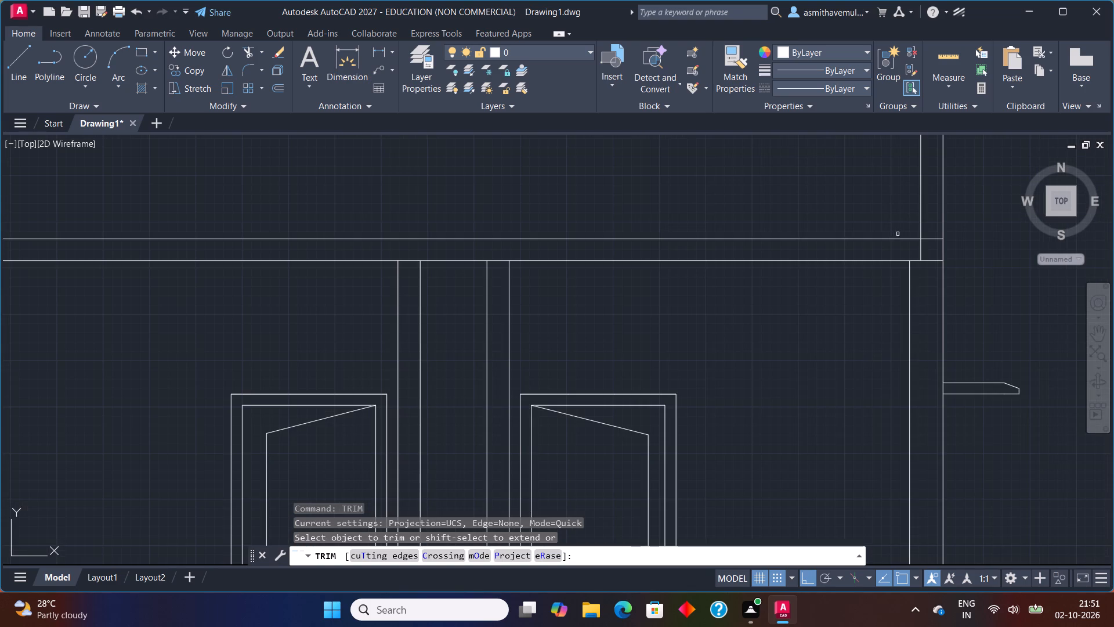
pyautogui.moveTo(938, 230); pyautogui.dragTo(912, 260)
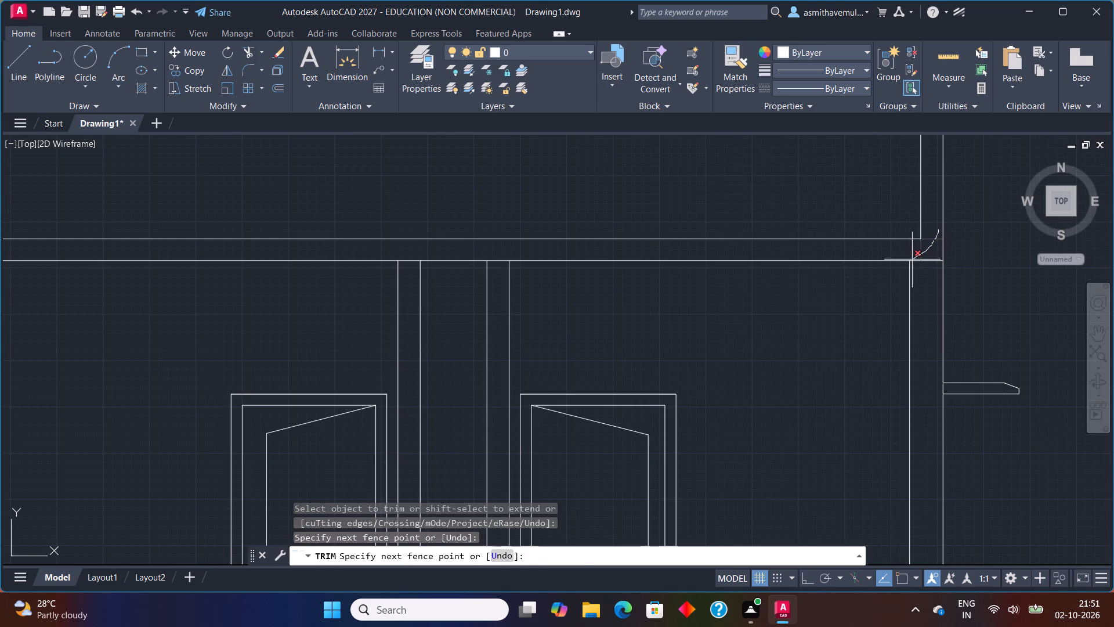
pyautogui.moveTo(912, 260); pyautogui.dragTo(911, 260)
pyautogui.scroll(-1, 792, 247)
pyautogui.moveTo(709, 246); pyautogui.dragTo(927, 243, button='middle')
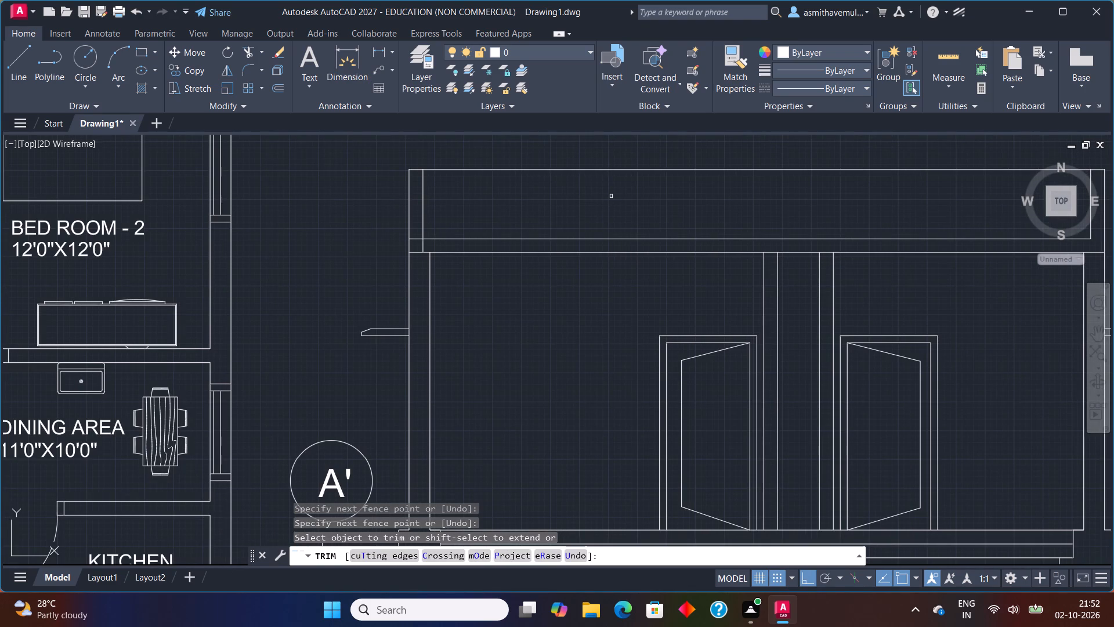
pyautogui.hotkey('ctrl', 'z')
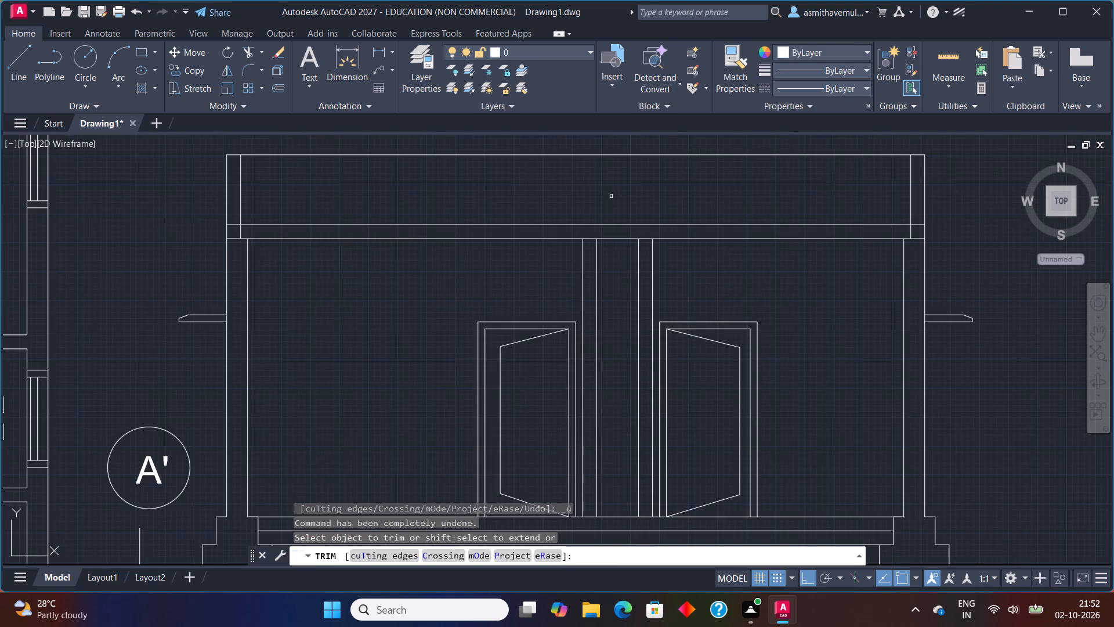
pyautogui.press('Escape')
# Delete the two inner vertical lines offset 6" from the parapet's left and right edges.
pyautogui.click(909, 200)
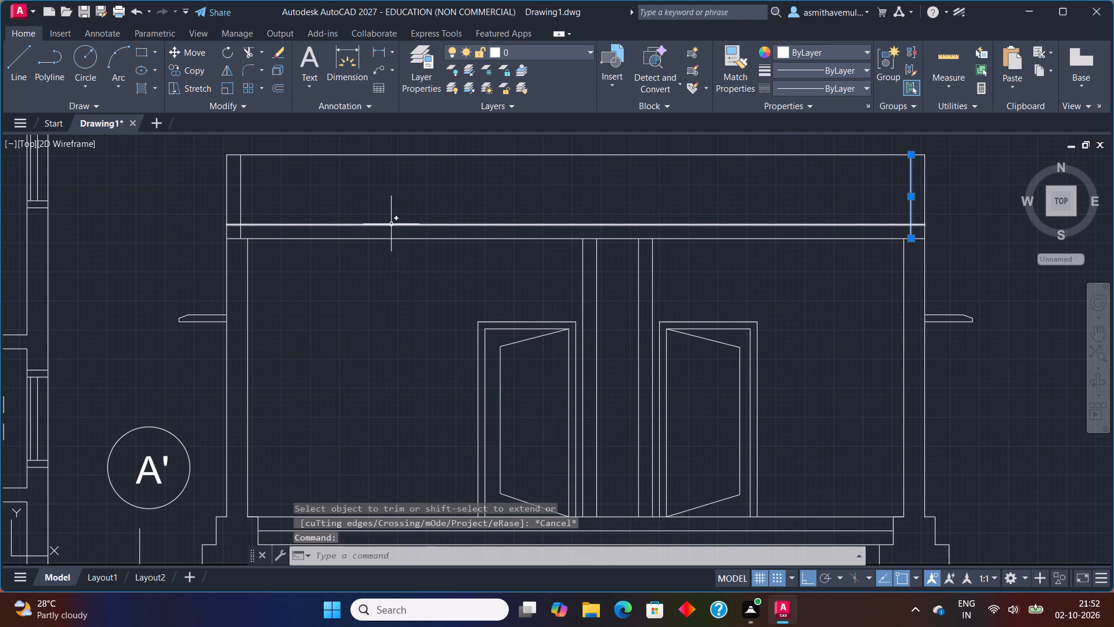
pyautogui.click(239, 190)
pyautogui.press('Delete')
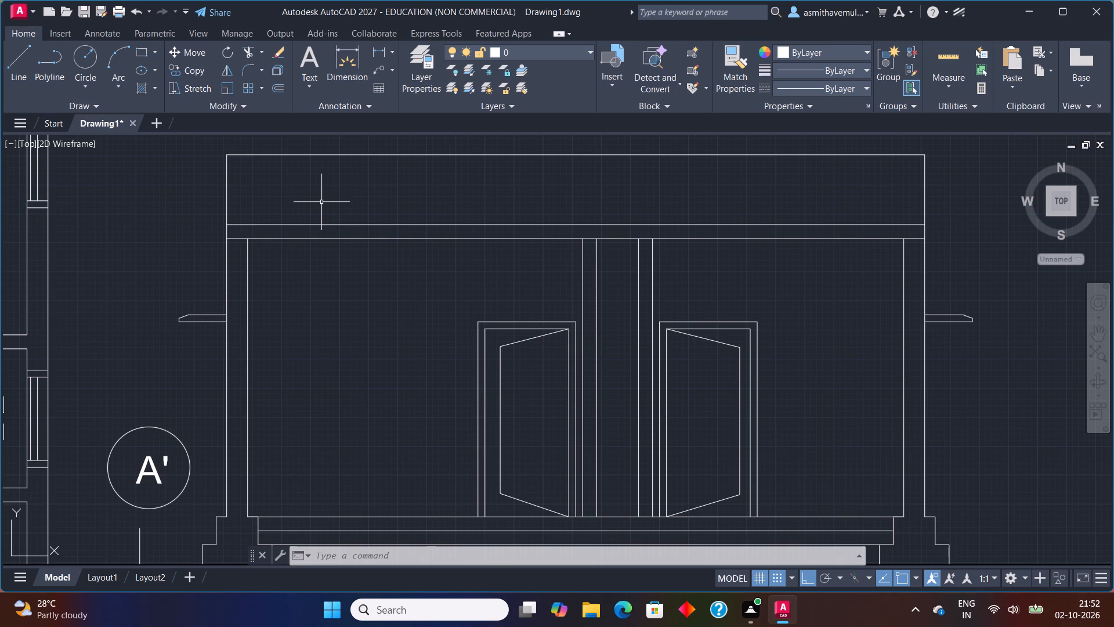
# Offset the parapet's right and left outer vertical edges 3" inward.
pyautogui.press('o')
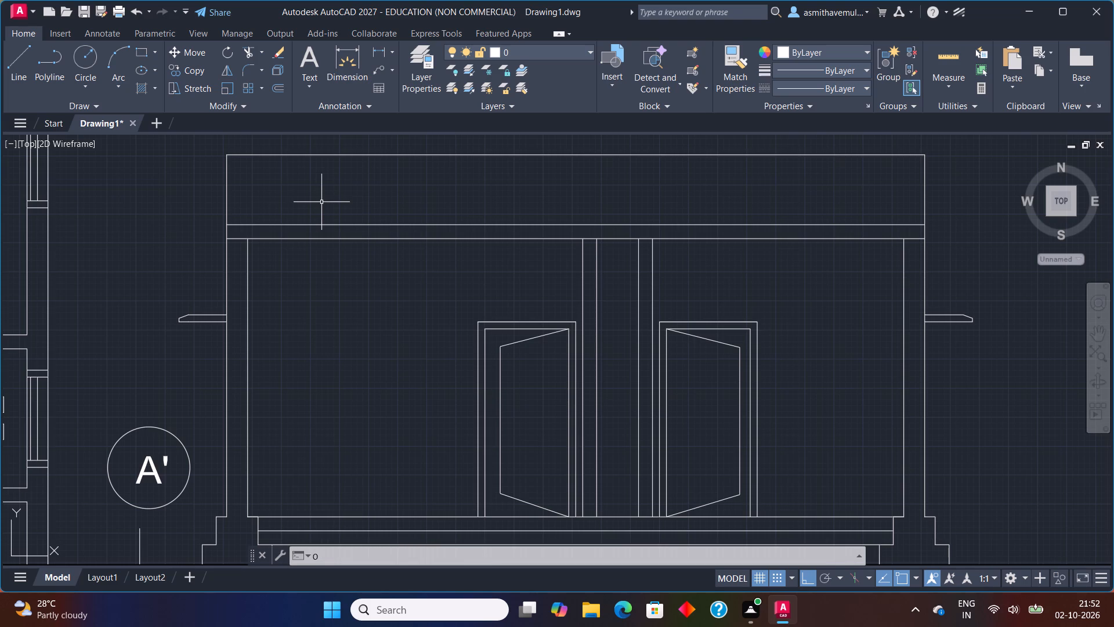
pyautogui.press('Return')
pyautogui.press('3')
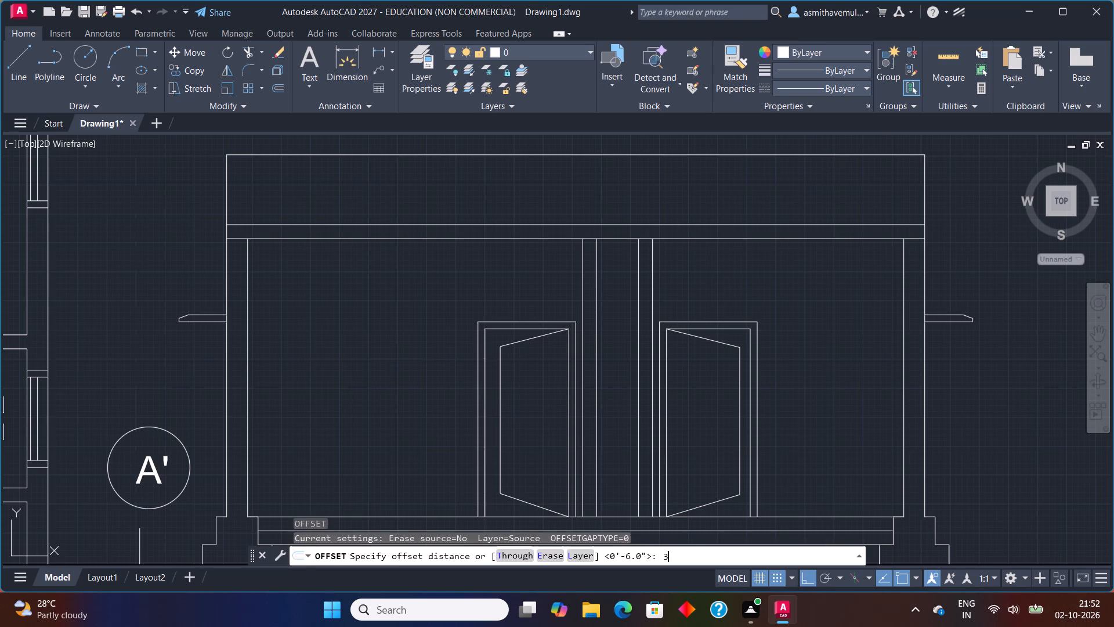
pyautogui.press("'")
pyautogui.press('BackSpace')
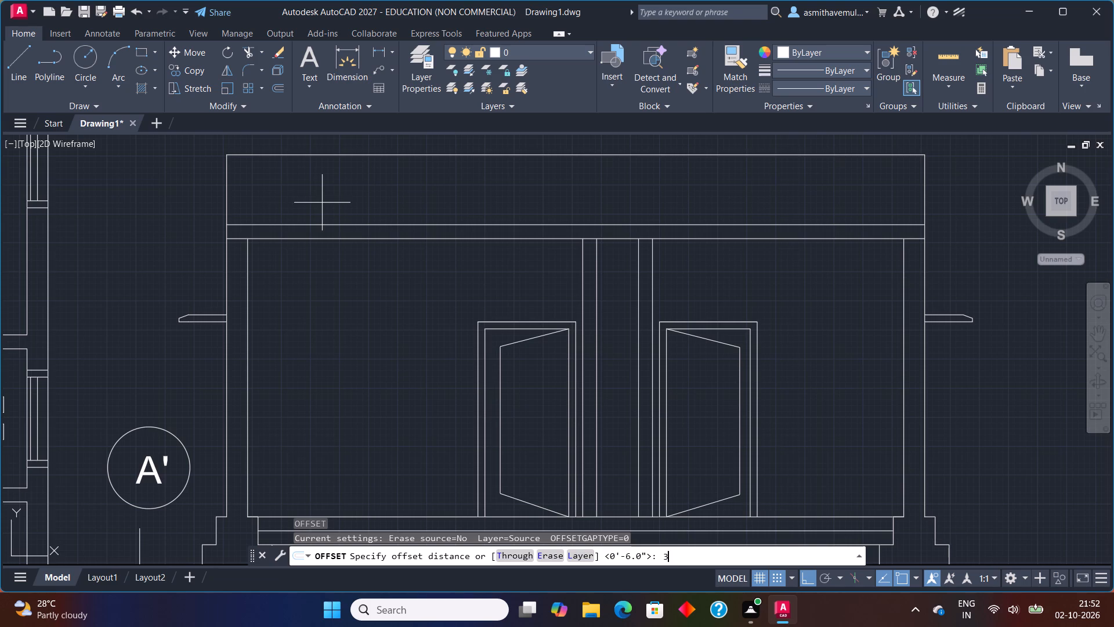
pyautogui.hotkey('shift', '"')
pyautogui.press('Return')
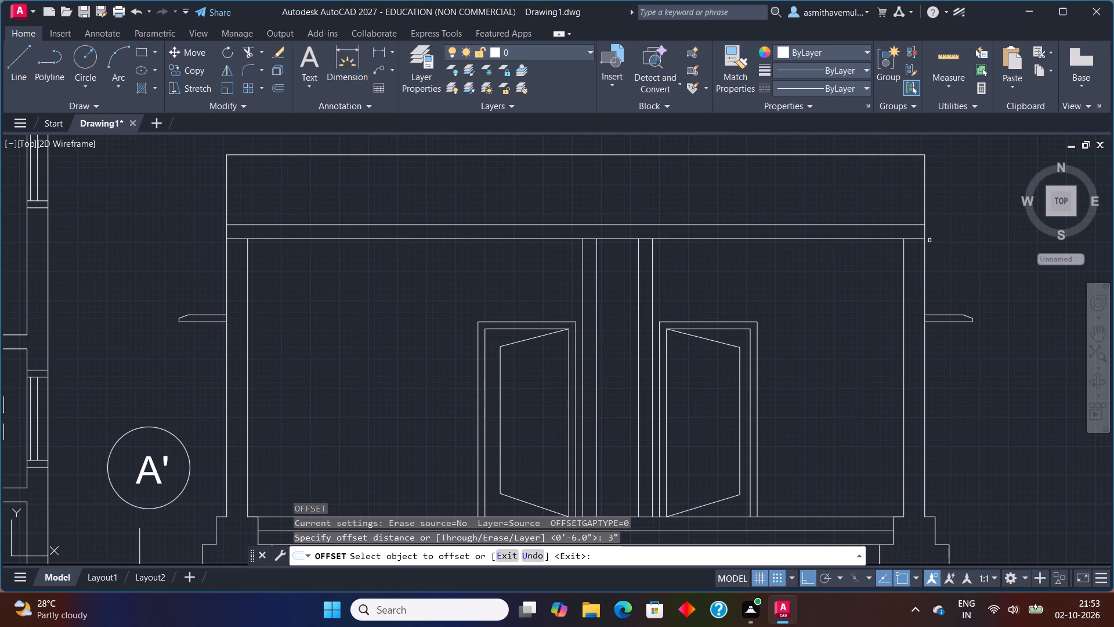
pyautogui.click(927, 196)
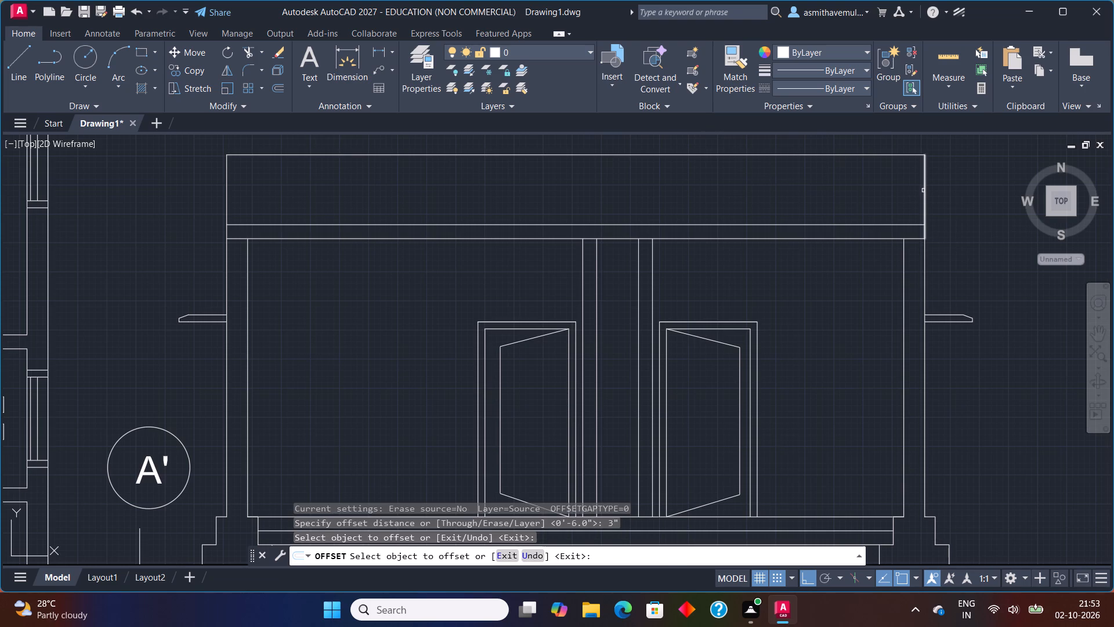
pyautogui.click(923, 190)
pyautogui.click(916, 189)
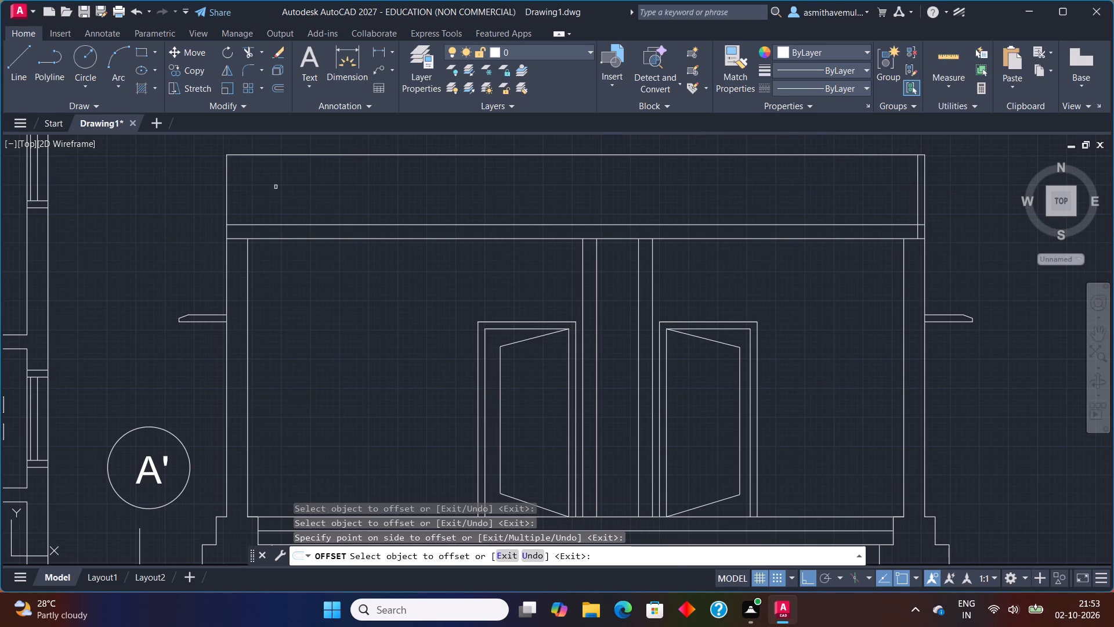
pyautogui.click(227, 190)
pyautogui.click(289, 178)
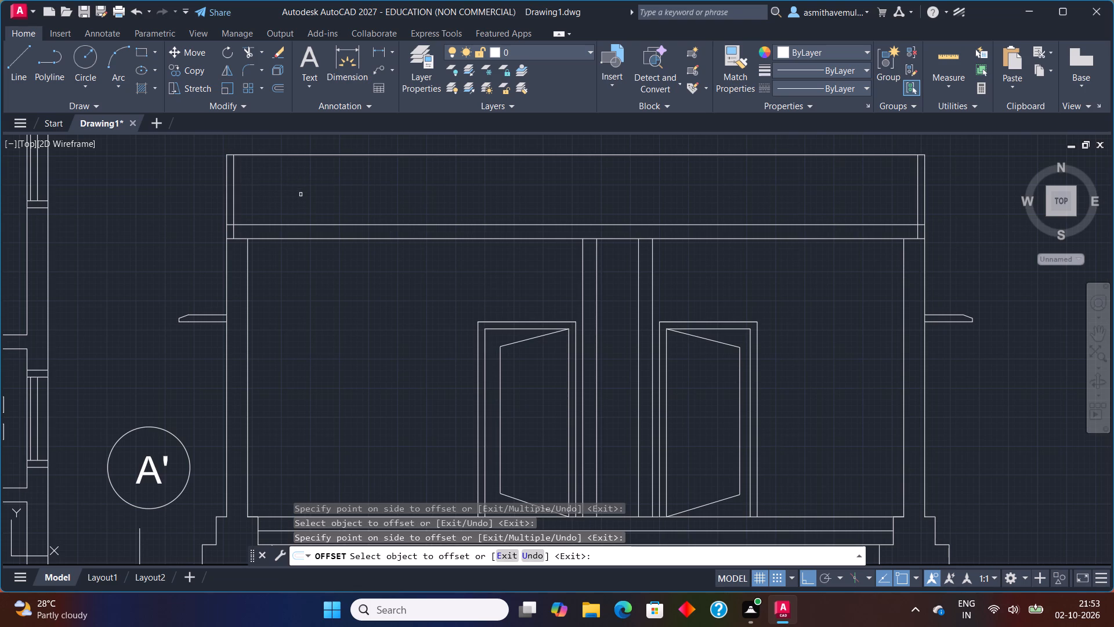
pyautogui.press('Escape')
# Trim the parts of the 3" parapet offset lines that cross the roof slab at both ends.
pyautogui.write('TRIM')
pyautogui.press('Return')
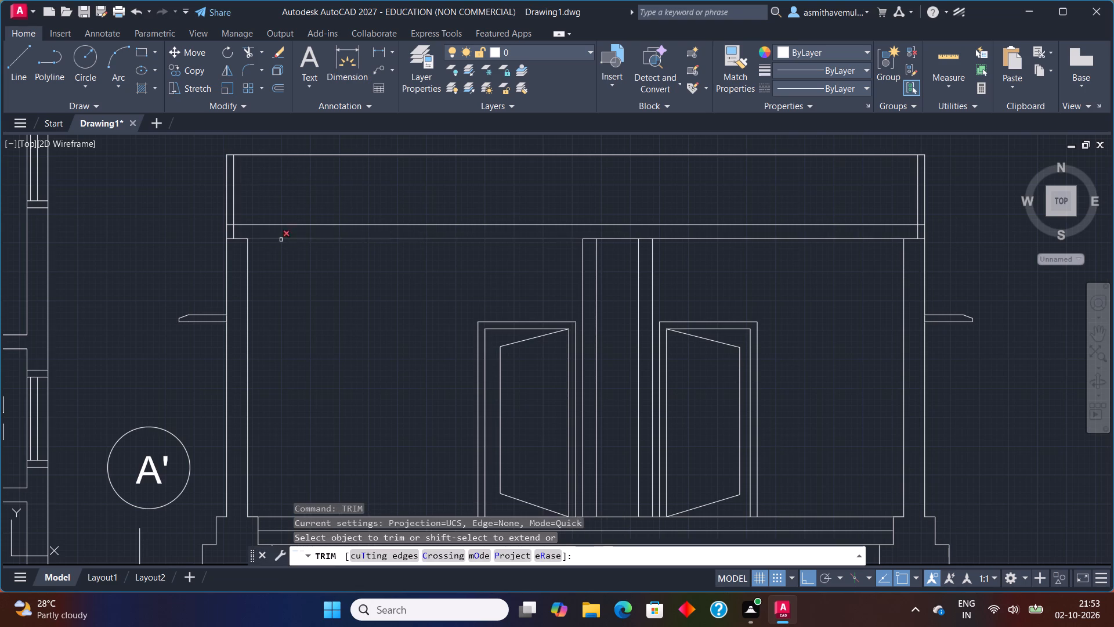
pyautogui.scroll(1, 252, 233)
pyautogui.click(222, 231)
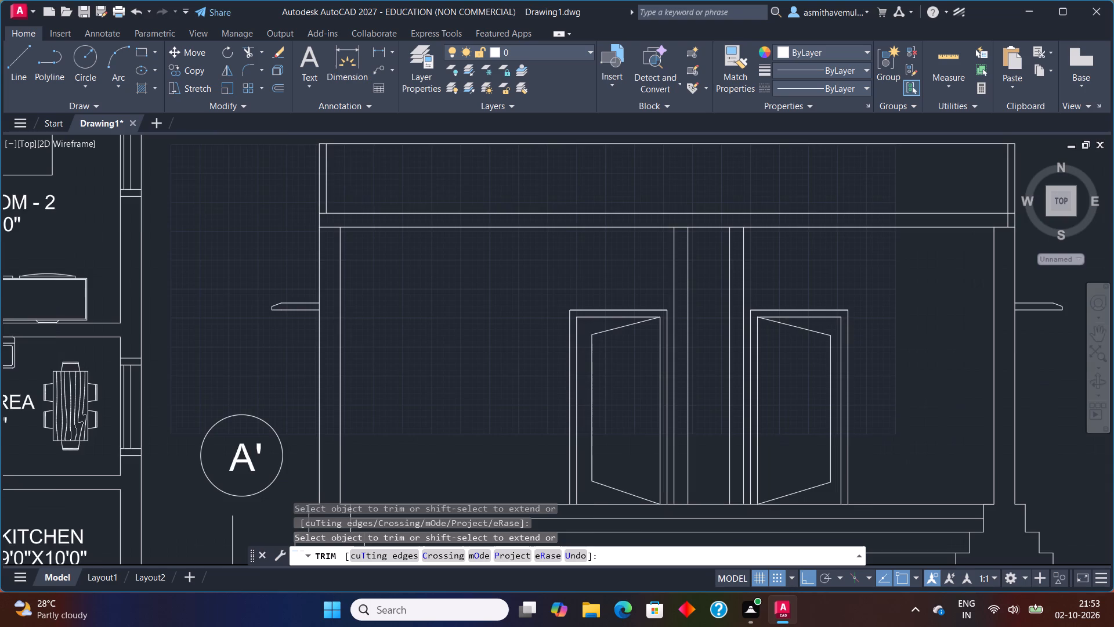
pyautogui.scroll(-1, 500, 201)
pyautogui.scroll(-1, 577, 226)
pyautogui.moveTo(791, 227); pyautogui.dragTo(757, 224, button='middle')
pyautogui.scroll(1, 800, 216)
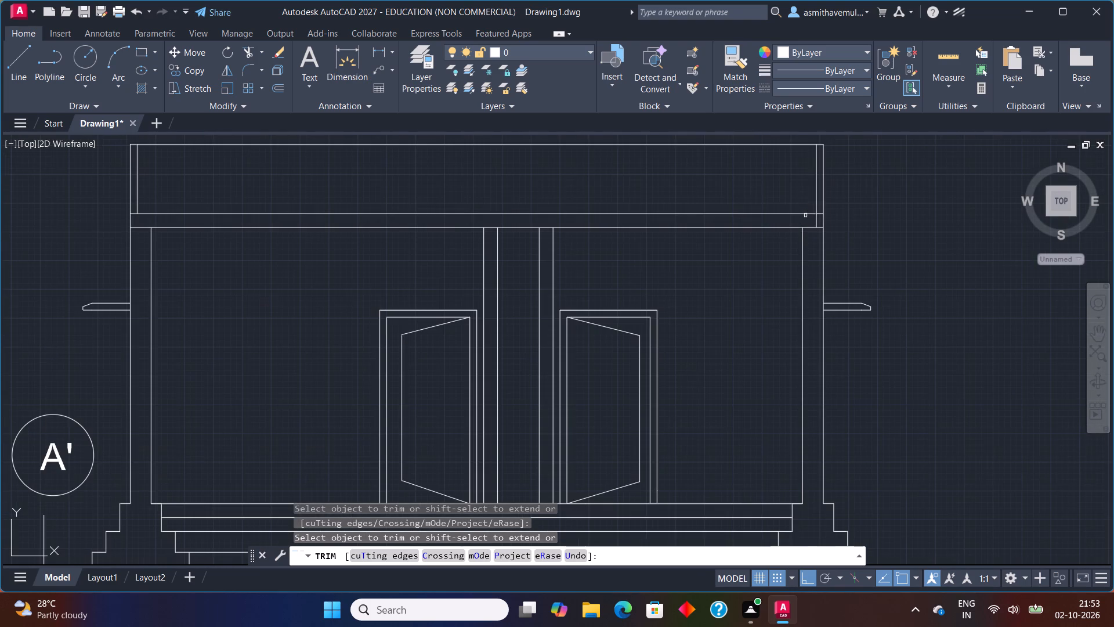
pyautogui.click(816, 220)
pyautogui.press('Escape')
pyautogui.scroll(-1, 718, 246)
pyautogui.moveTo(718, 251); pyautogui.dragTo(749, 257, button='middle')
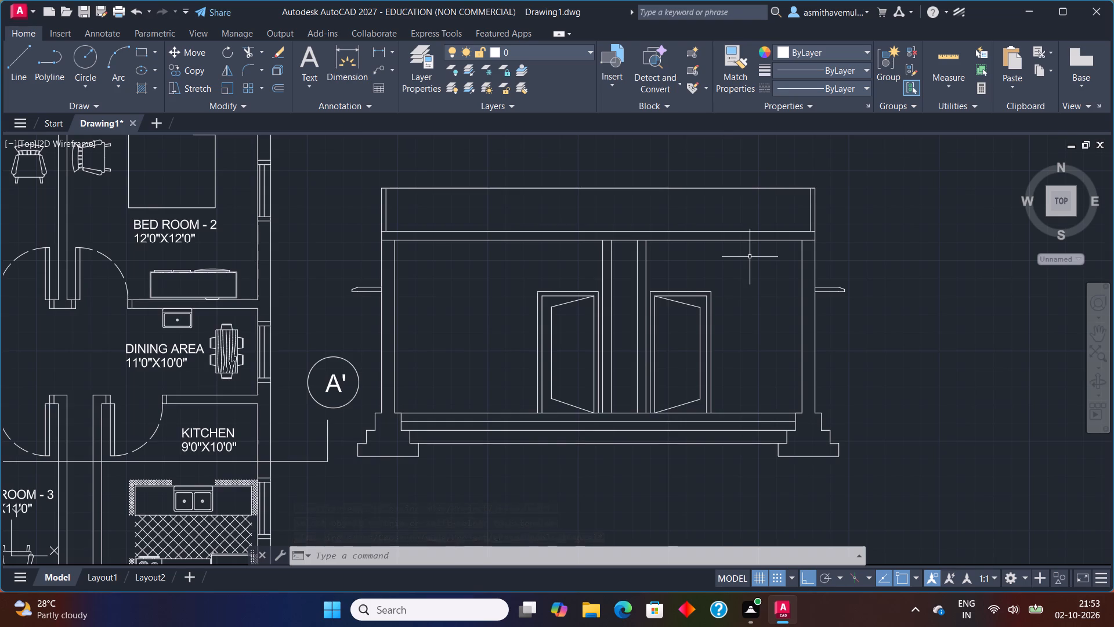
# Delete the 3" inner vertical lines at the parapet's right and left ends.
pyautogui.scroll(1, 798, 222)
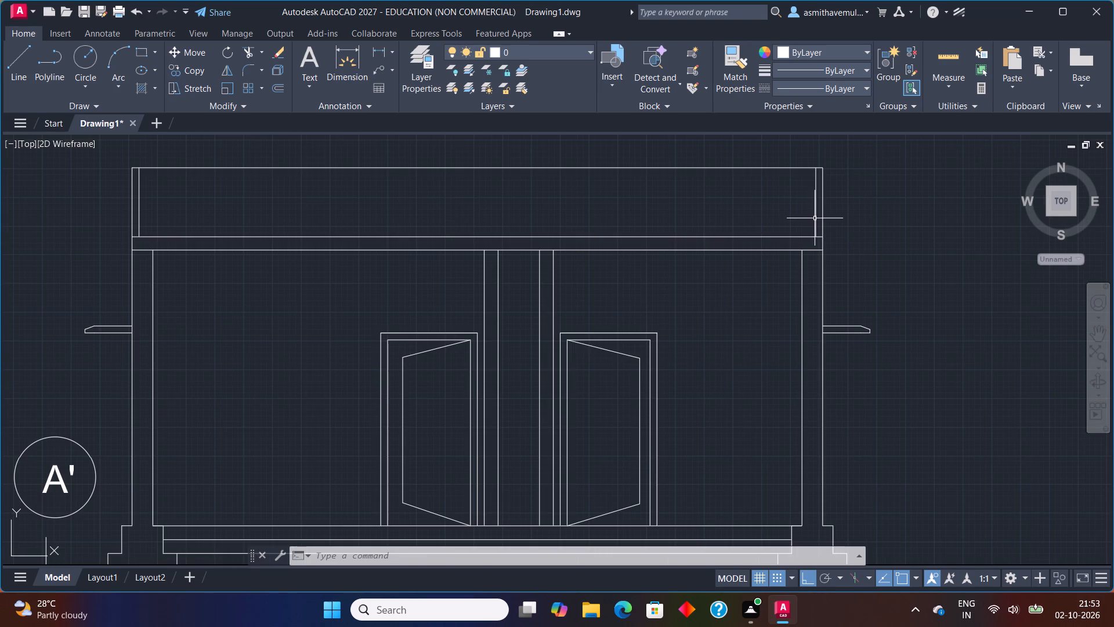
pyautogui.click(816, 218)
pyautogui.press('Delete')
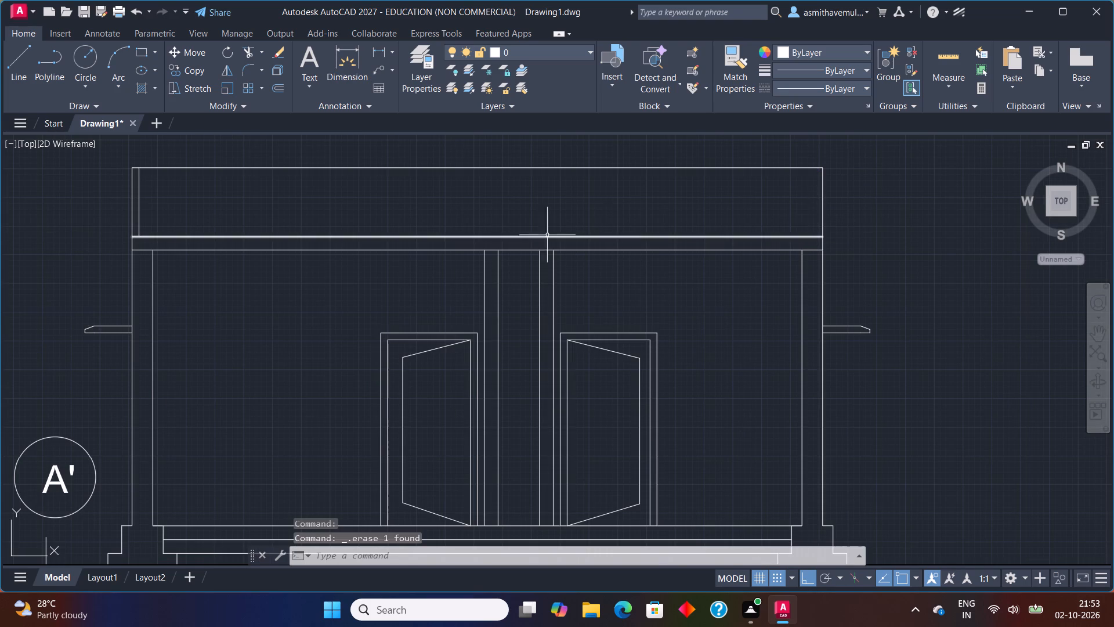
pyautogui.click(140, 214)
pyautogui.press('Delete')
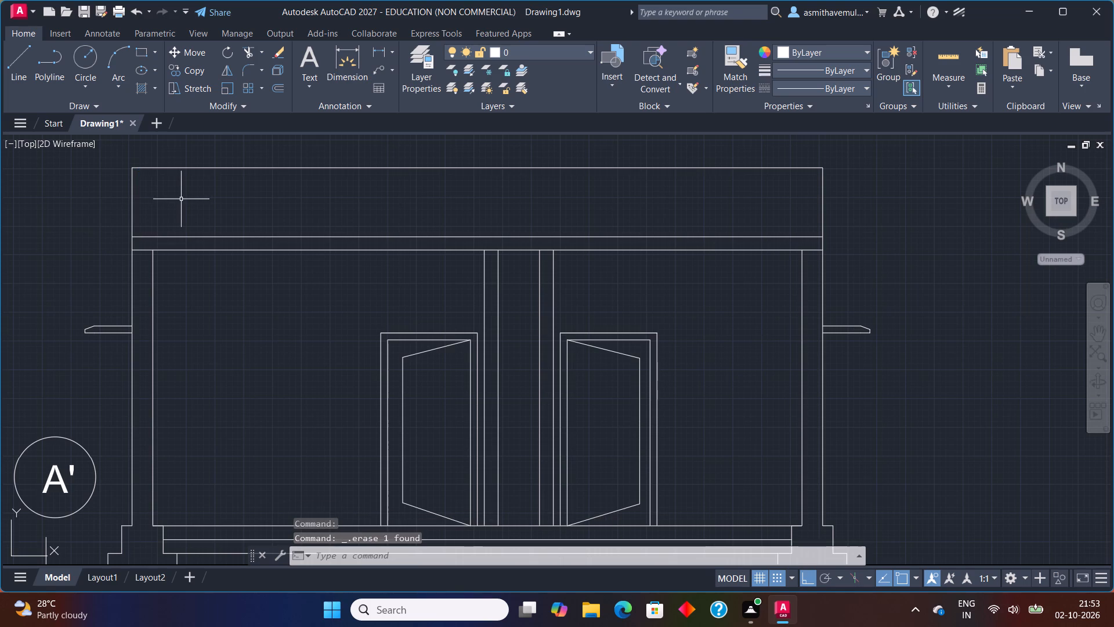
# Offset the parapet's right and left outer vertical edges 4" inward.
pyautogui.press('o')
pyautogui.press('Return')
pyautogui.press('4')
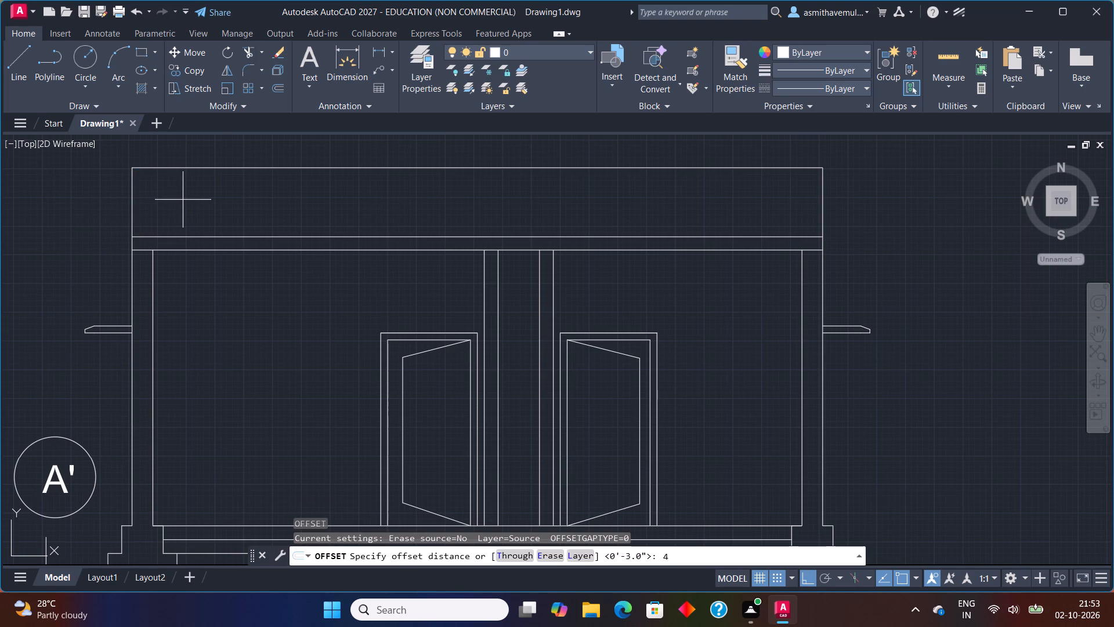
pyautogui.hotkey('shift', '"')
pyautogui.press('Return')
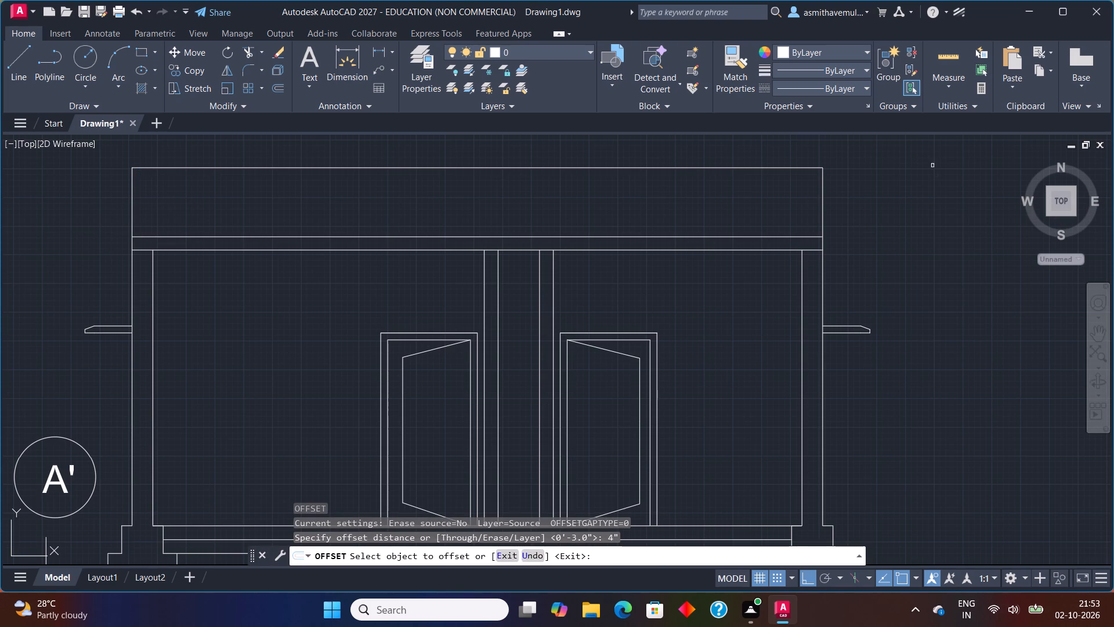
pyautogui.click(821, 218)
pyautogui.click(791, 216)
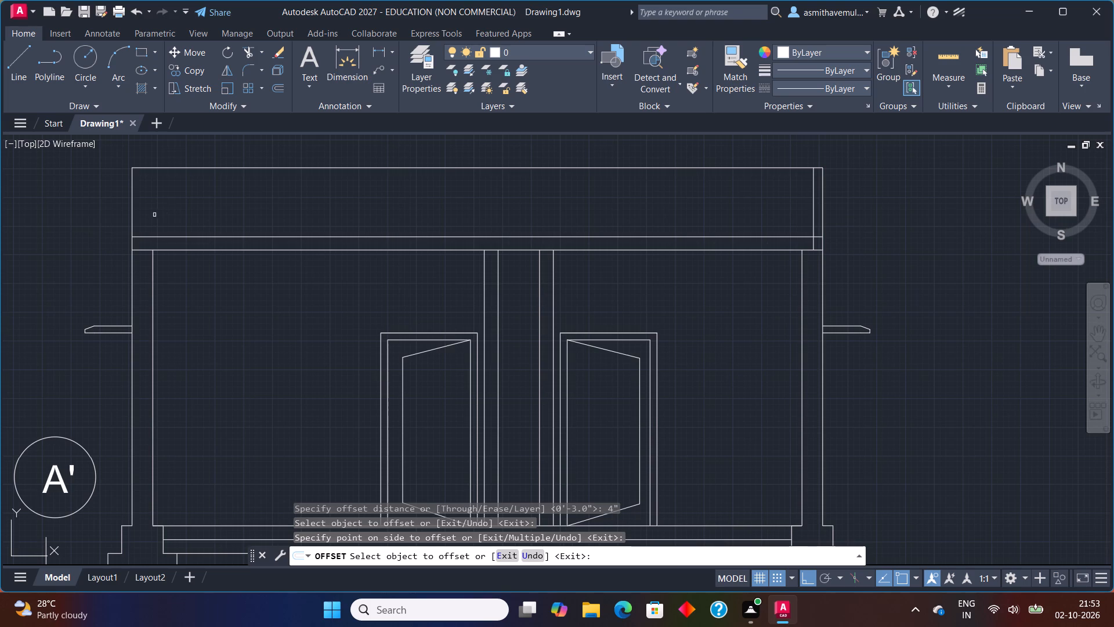
pyautogui.click(132, 215)
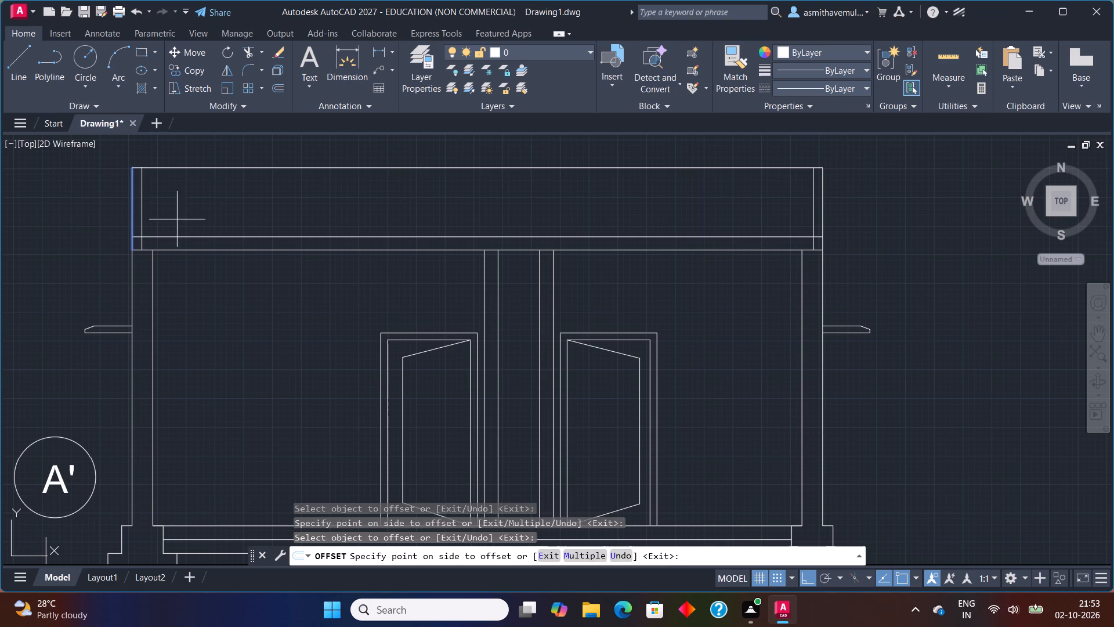
pyautogui.click(178, 219)
pyautogui.press('Escape')
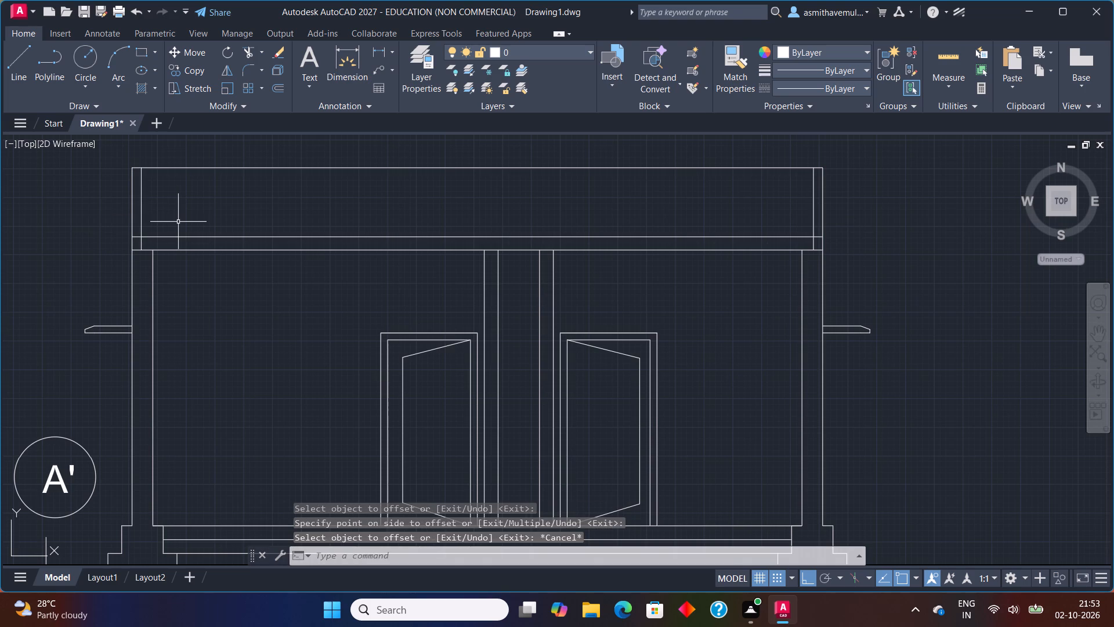
# Trim the parts of the 4" parapet offset lines that cross the roof slab at both ends.
pyautogui.write('TRI')
pyautogui.press('m')
pyautogui.press('Return')
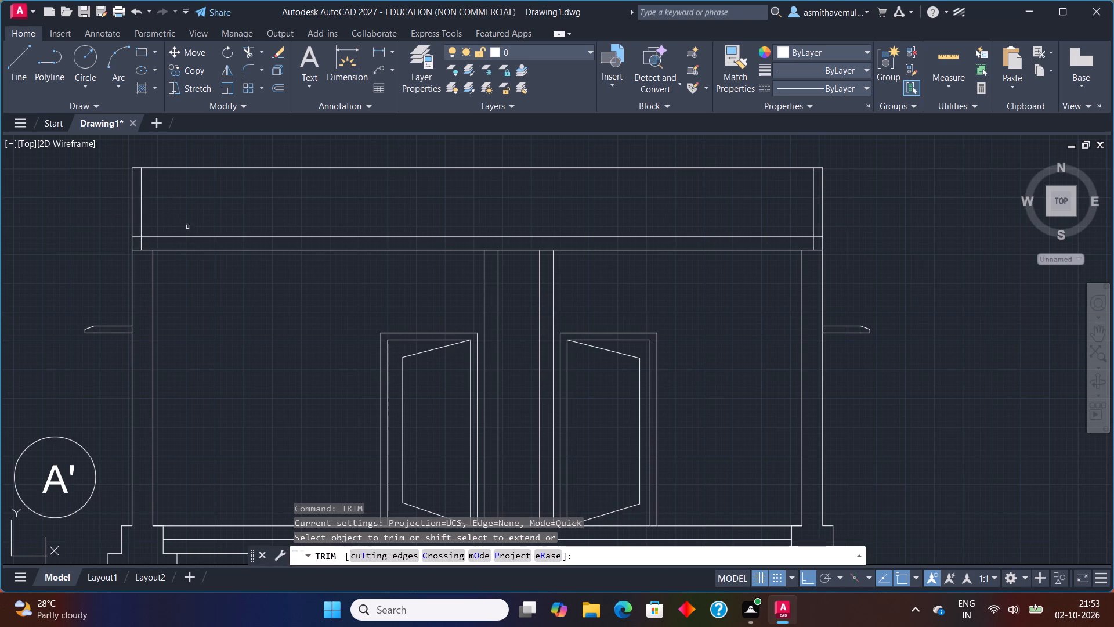
pyautogui.scroll(2, 823, 225)
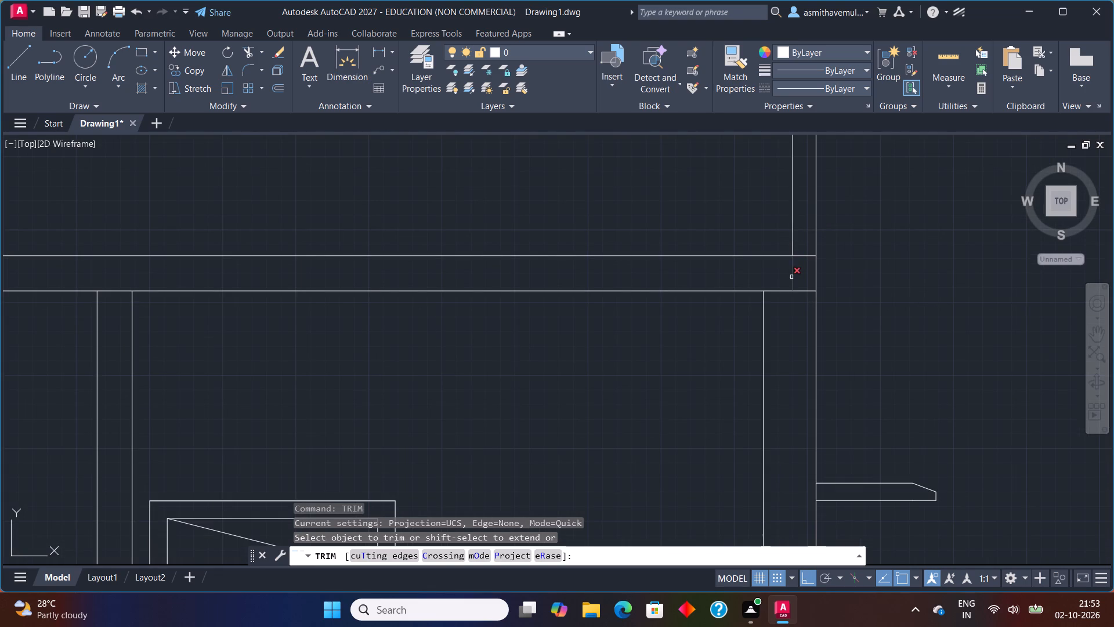
pyautogui.moveTo(789, 278); pyautogui.dragTo(813, 270)
pyautogui.scroll(-1, 769, 283)
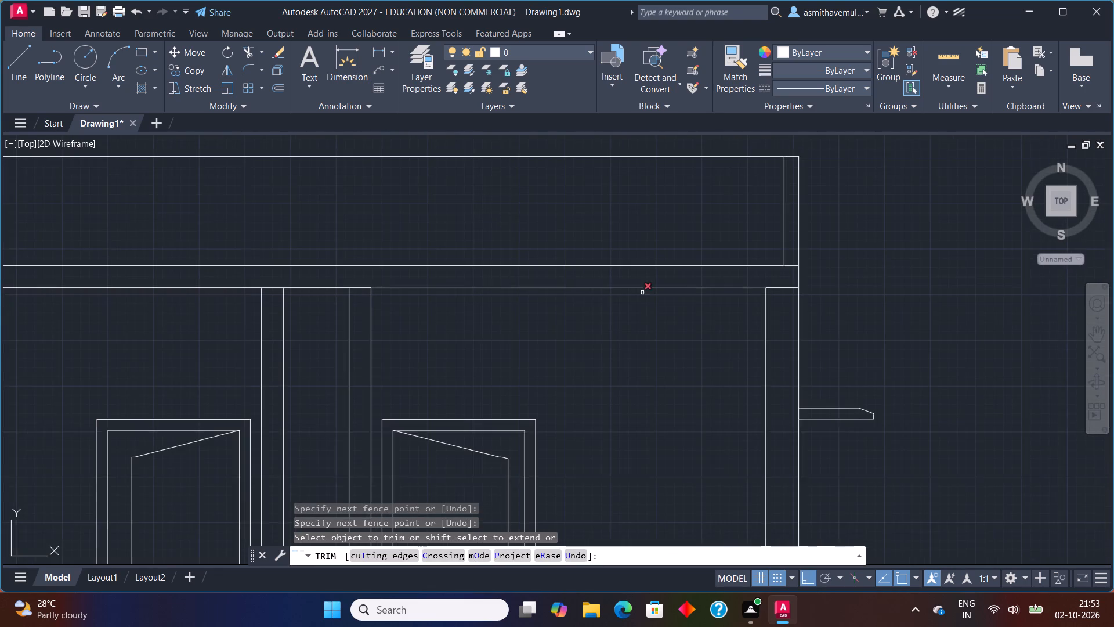
pyautogui.scroll(-1, 609, 298)
pyautogui.moveTo(604, 298); pyautogui.dragTo(878, 318, button='middle')
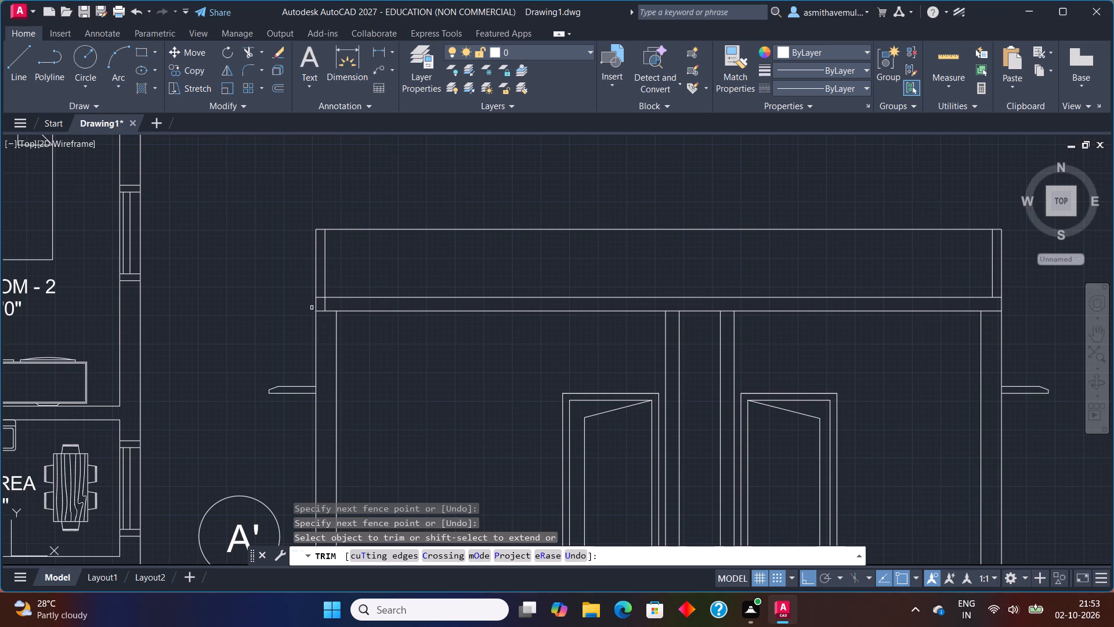
pyautogui.scroll(1, 312, 308)
pyautogui.moveTo(342, 300); pyautogui.dragTo(343, 300)
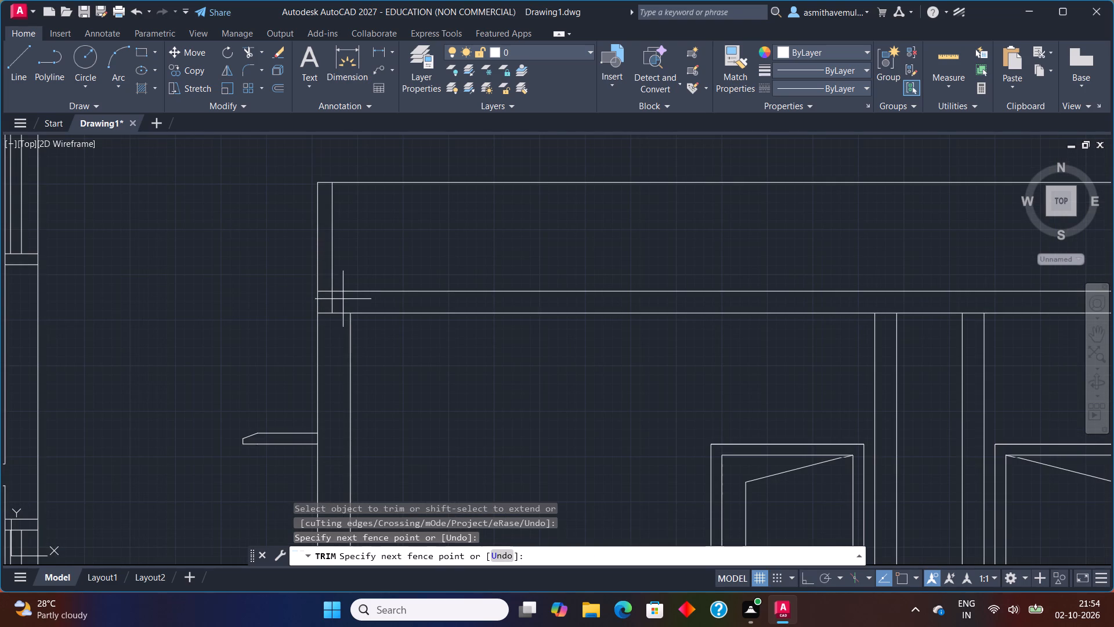
pyautogui.moveTo(343, 300); pyautogui.dragTo(329, 301)
pyautogui.moveTo(329, 301); pyautogui.dragTo(326, 302)
pyautogui.press('Escape')
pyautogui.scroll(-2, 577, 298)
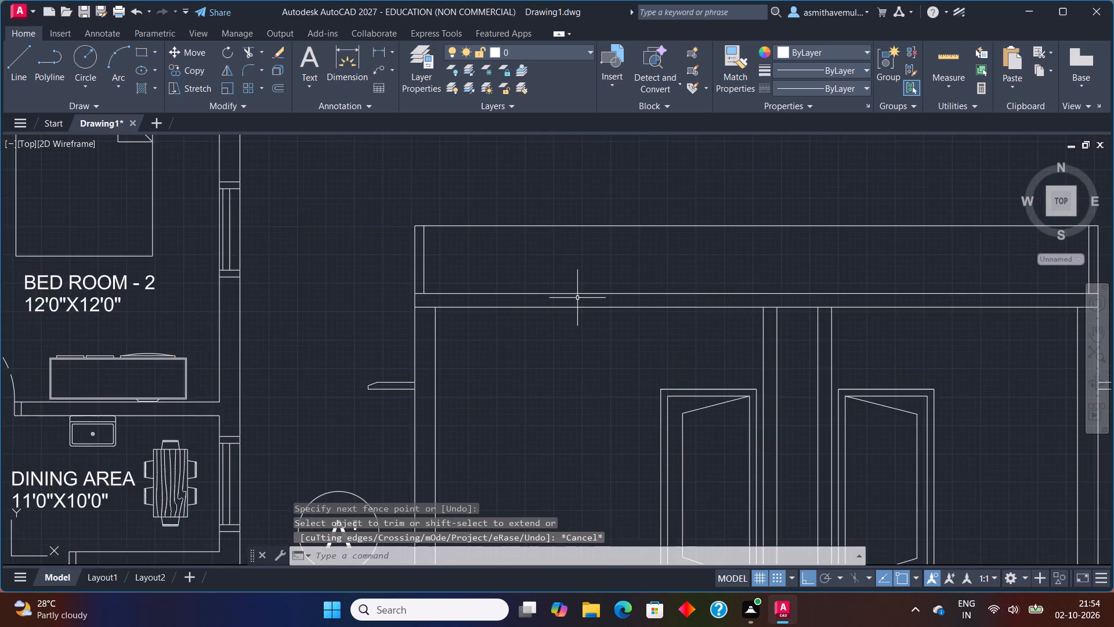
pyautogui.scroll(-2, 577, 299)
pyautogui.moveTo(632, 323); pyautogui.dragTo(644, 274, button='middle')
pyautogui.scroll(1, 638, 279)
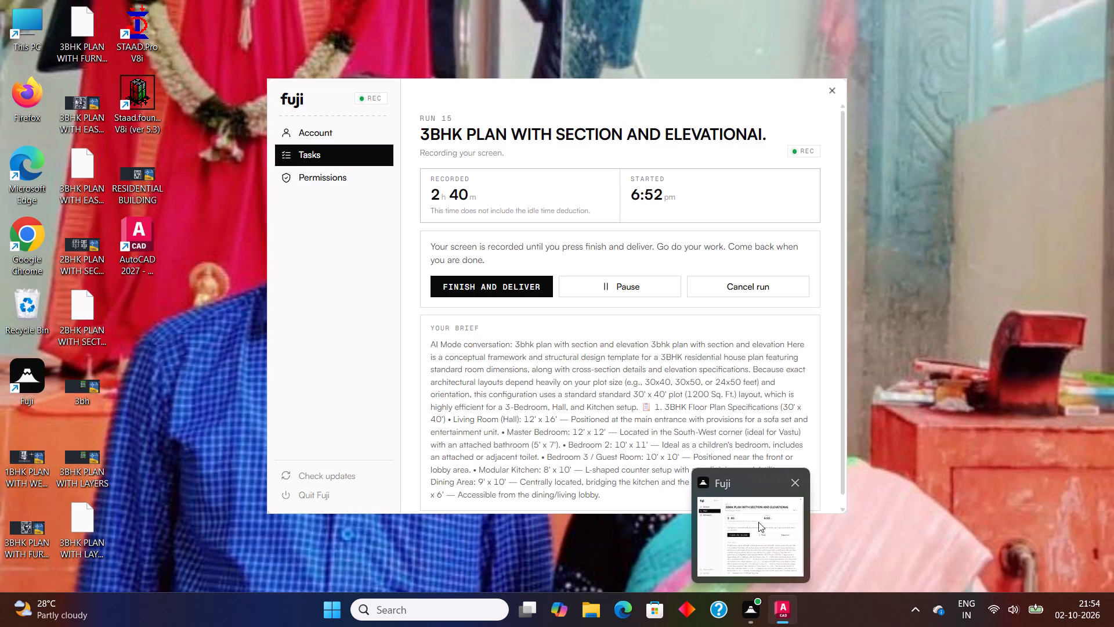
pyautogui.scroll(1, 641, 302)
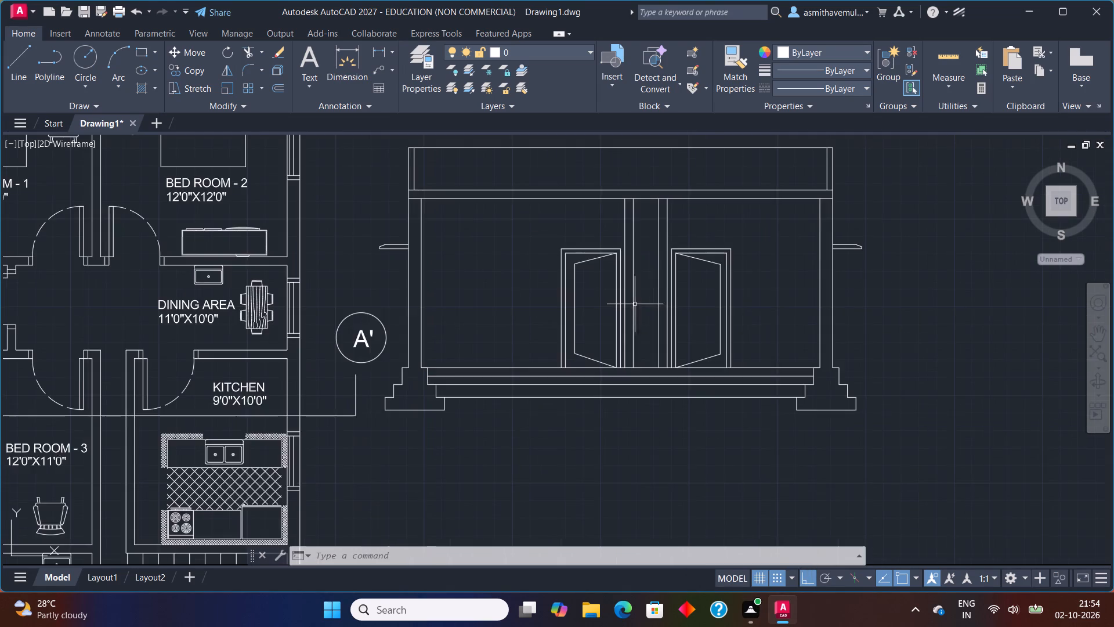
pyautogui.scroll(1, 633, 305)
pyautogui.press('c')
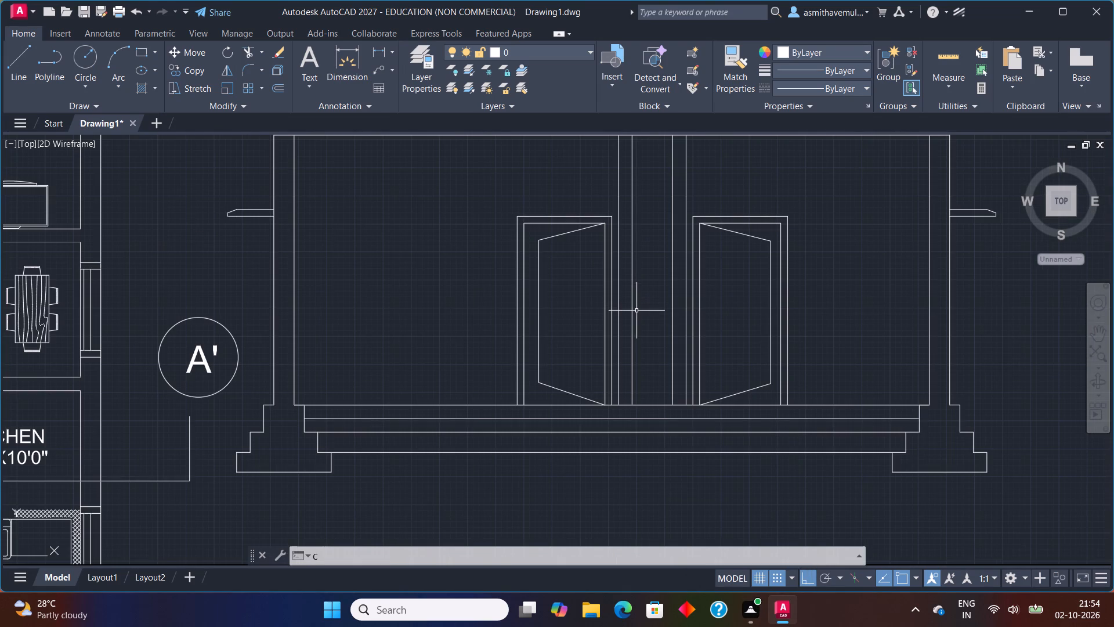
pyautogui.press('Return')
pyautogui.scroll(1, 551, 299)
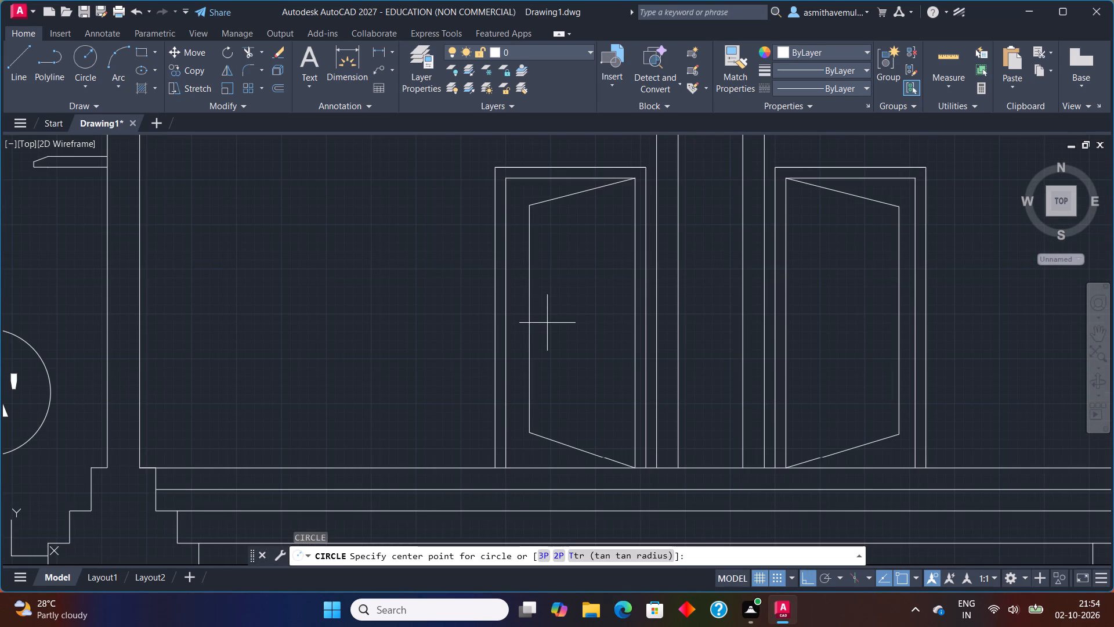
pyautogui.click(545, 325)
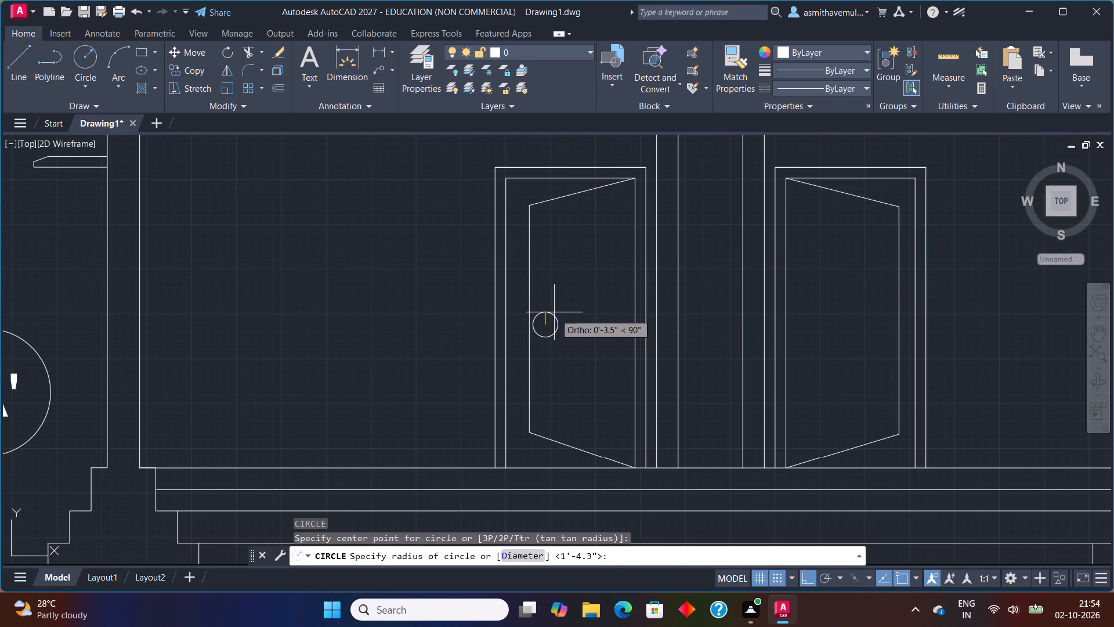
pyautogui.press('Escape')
# Draw the left door's knob near its free edge as two concentric circles of about 2.5" and 1.5" radius.
pyautogui.scroll(1, 554, 316)
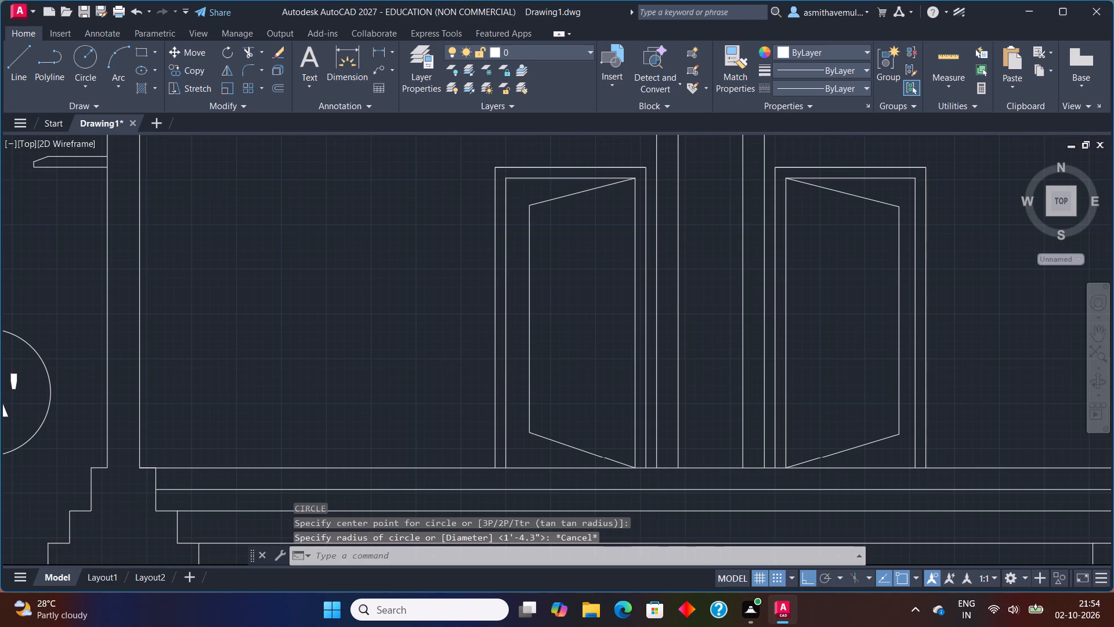
pyautogui.press('c')
pyautogui.press('Return')
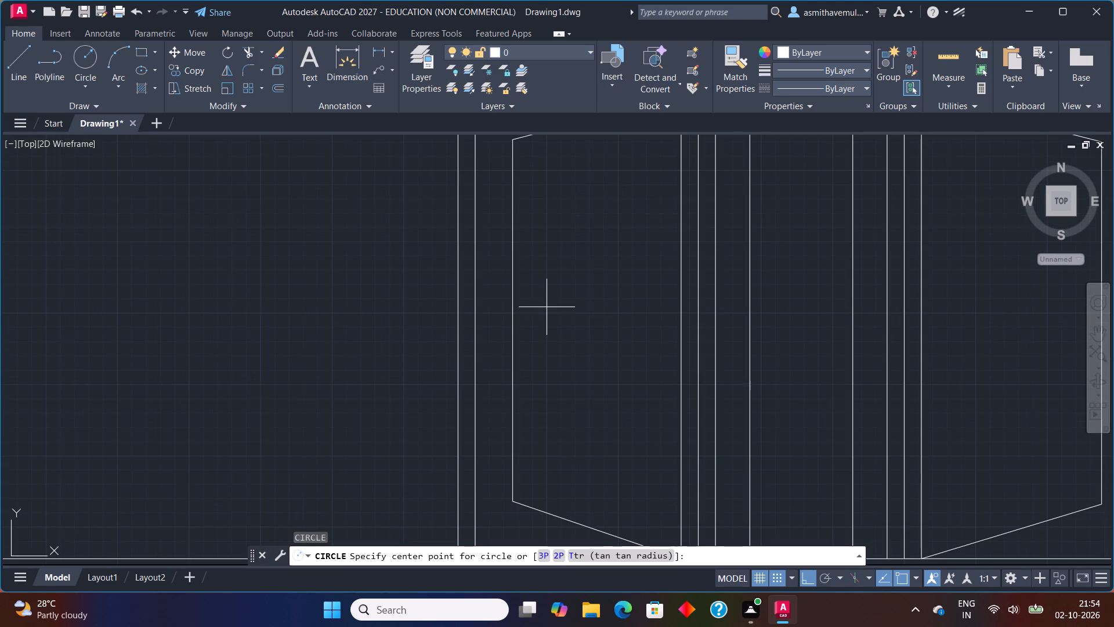
pyautogui.click(533, 311)
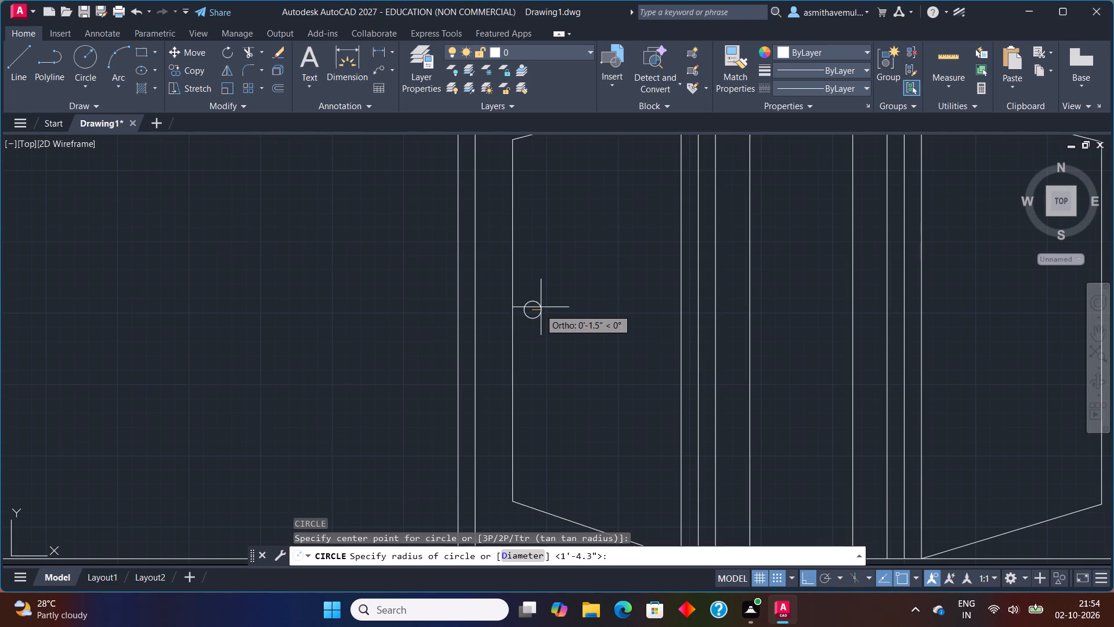
pyautogui.click(547, 305)
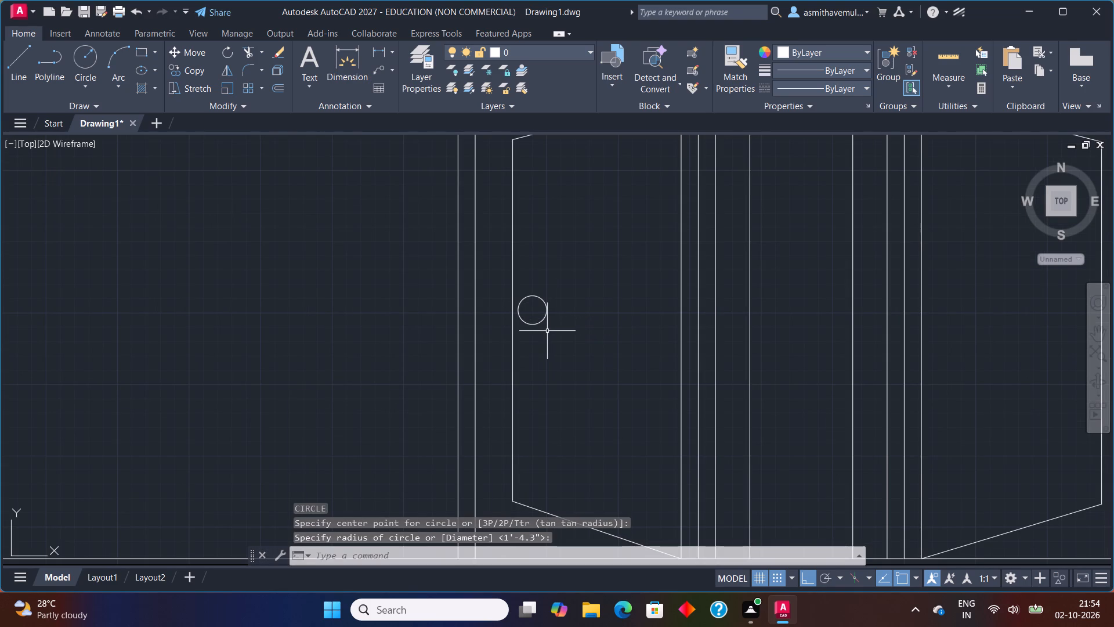
pyautogui.press('c')
pyautogui.press('Return')
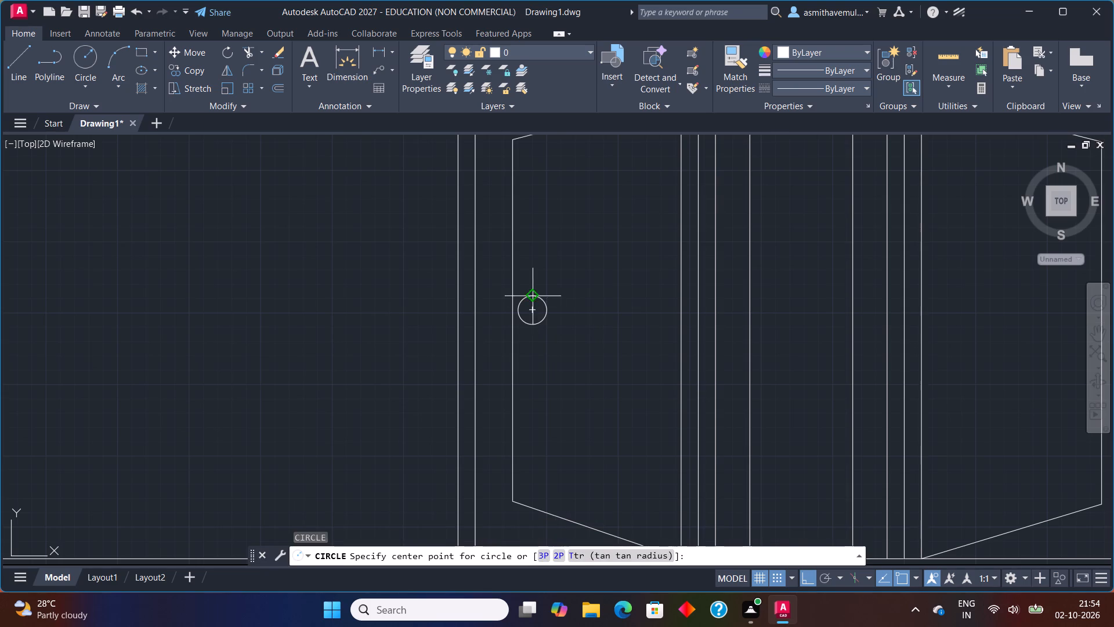
pyautogui.scroll(1, 529, 298)
pyautogui.click(533, 322)
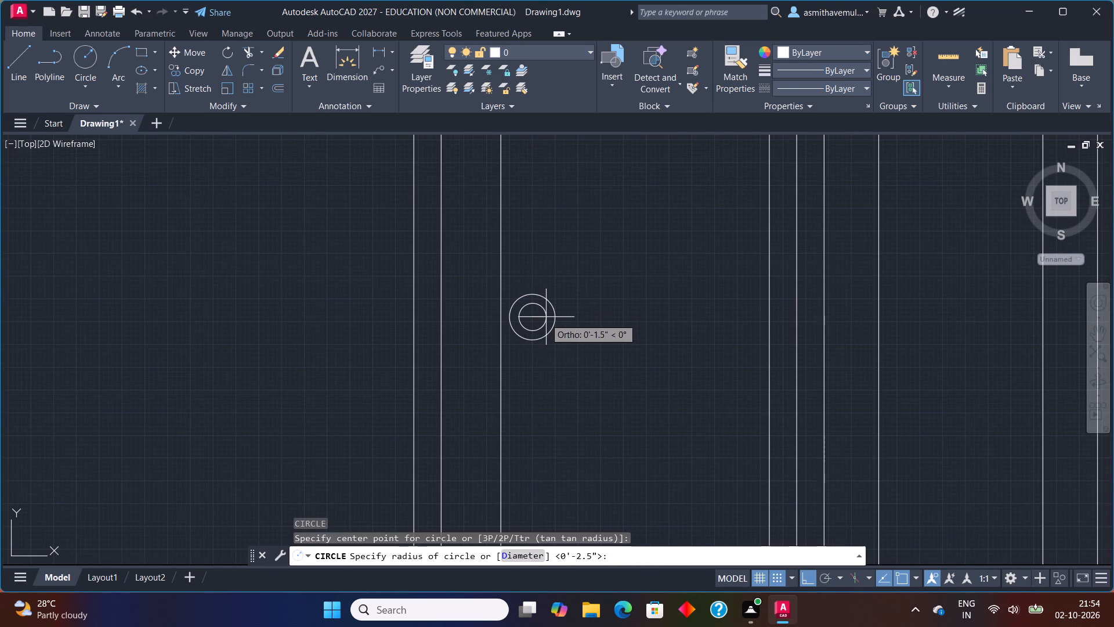
pyautogui.click(545, 318)
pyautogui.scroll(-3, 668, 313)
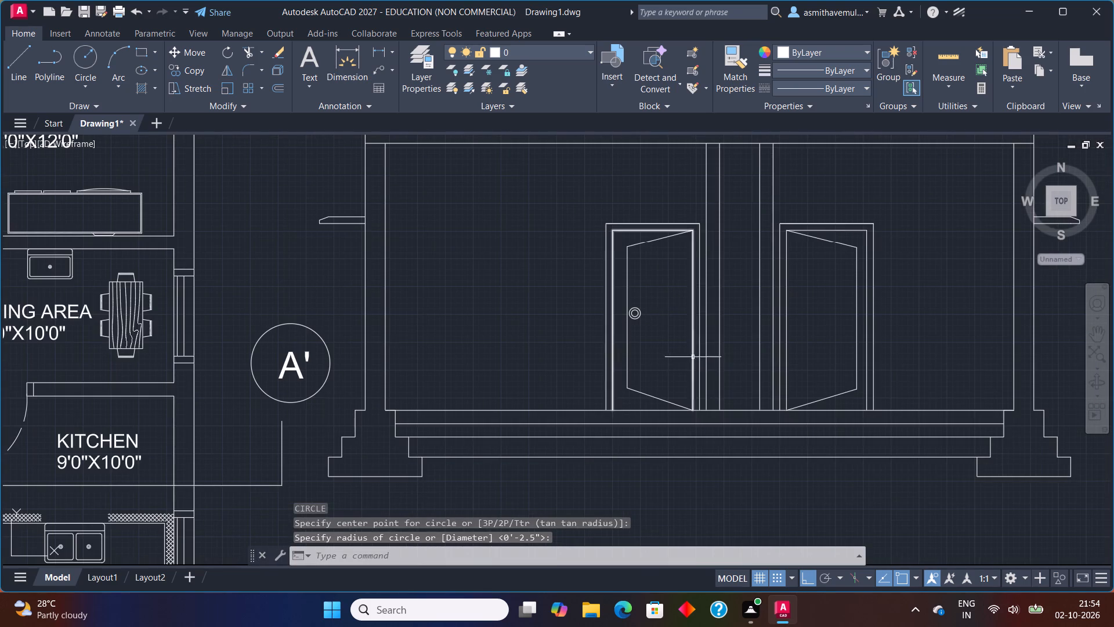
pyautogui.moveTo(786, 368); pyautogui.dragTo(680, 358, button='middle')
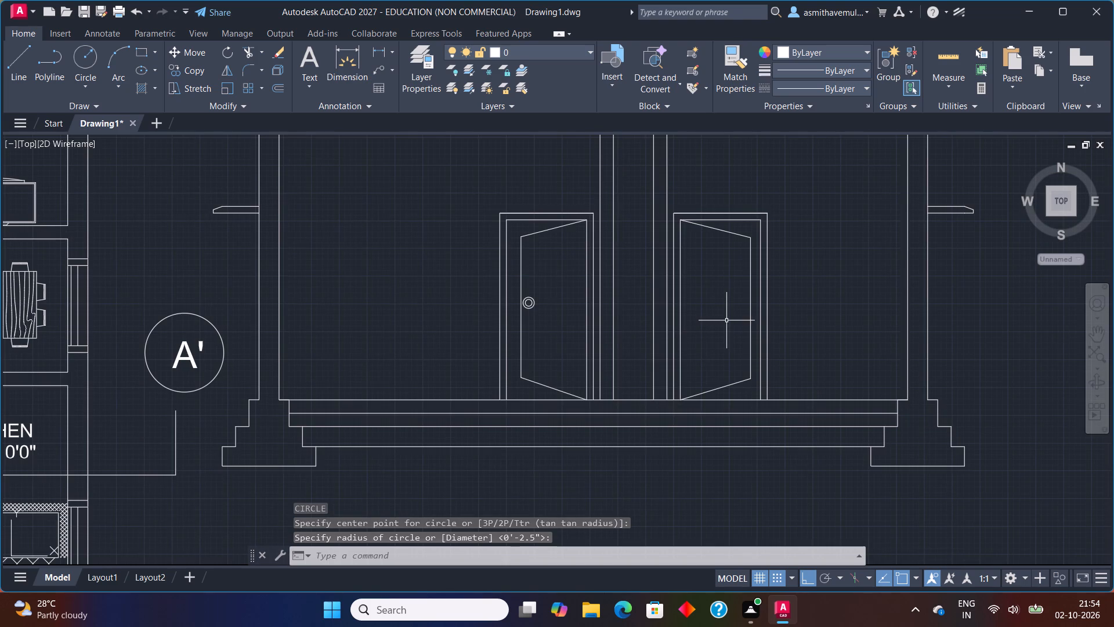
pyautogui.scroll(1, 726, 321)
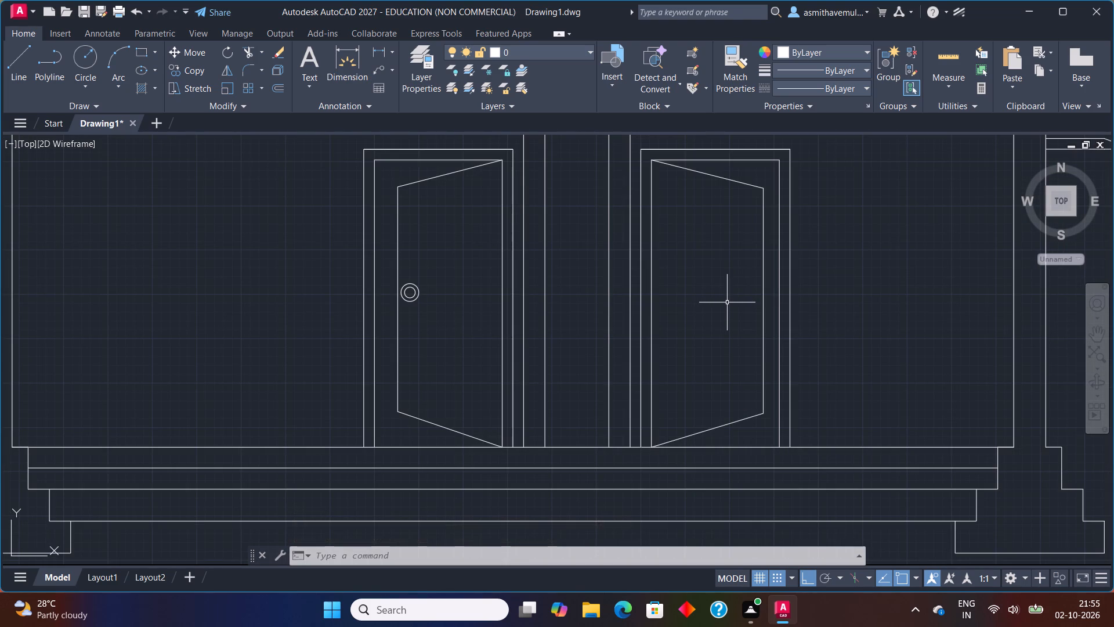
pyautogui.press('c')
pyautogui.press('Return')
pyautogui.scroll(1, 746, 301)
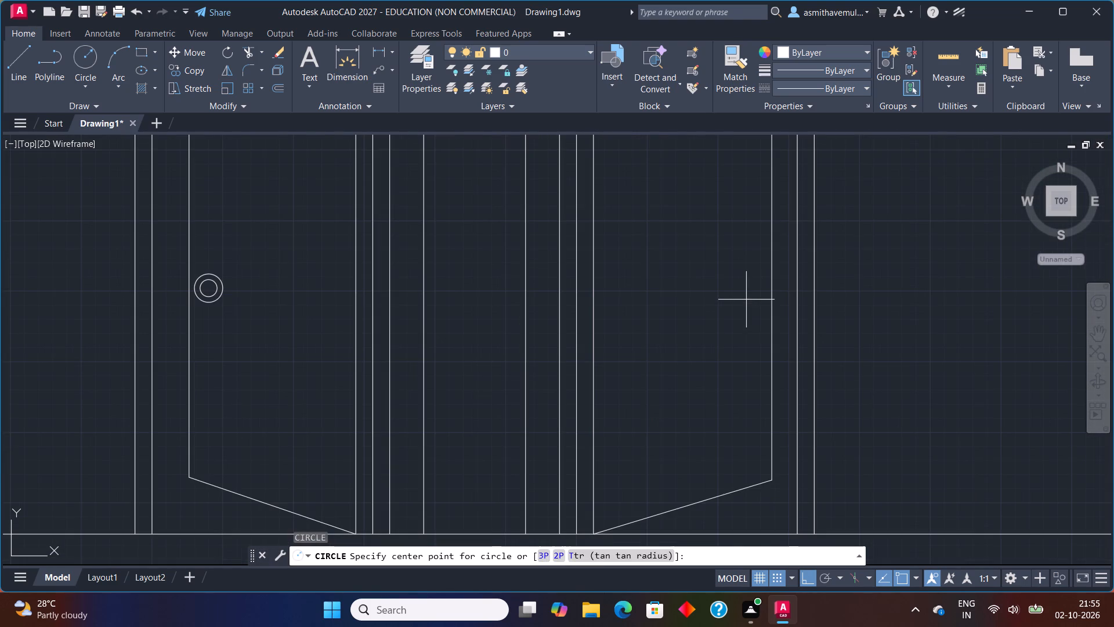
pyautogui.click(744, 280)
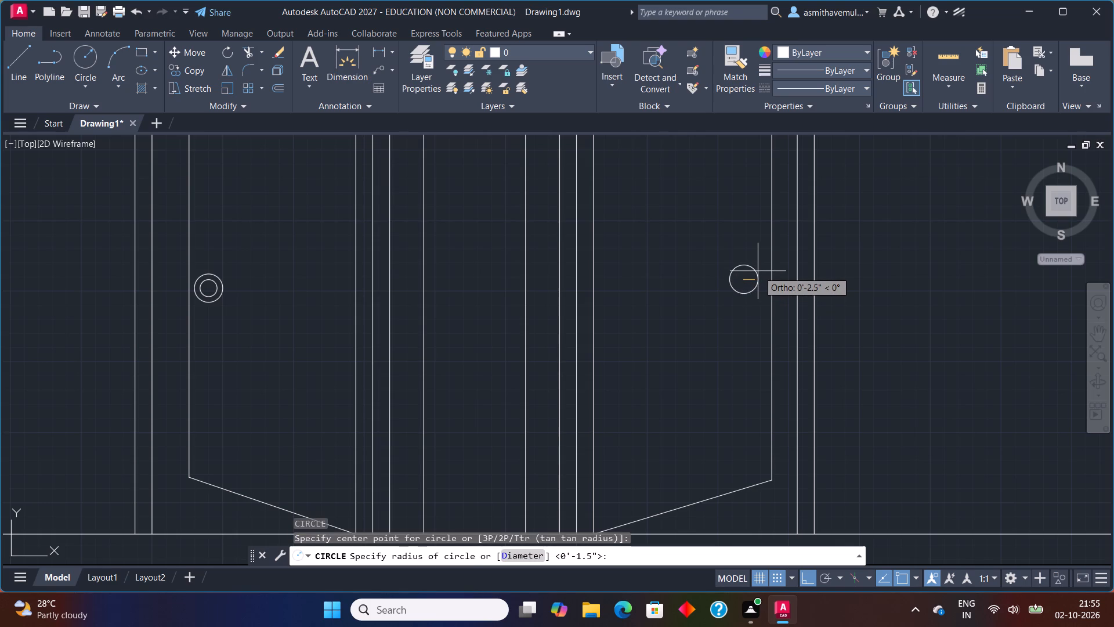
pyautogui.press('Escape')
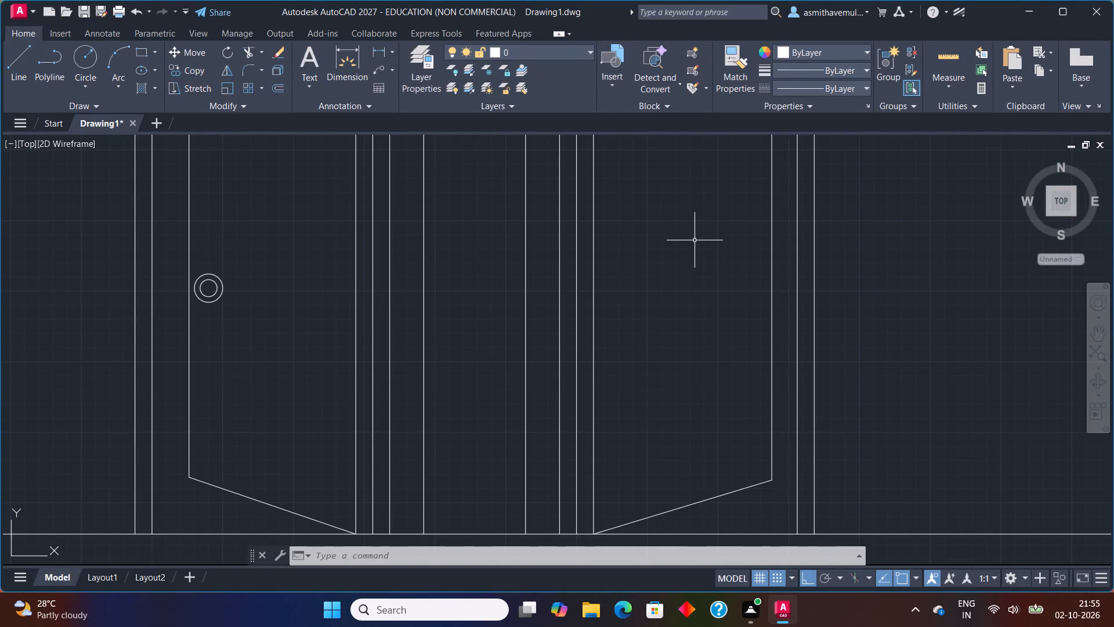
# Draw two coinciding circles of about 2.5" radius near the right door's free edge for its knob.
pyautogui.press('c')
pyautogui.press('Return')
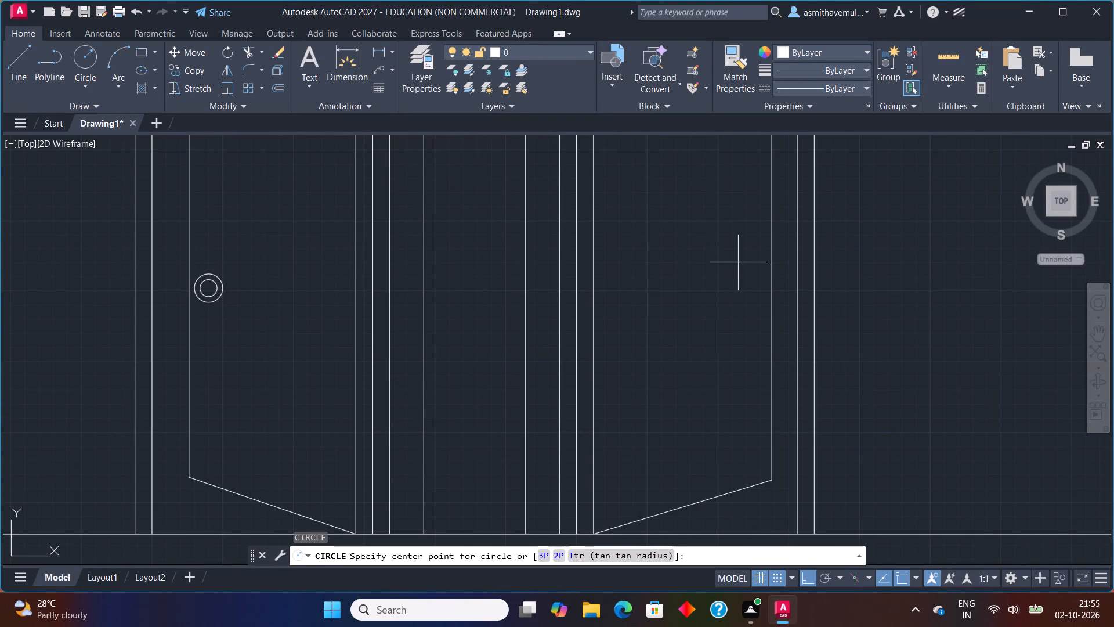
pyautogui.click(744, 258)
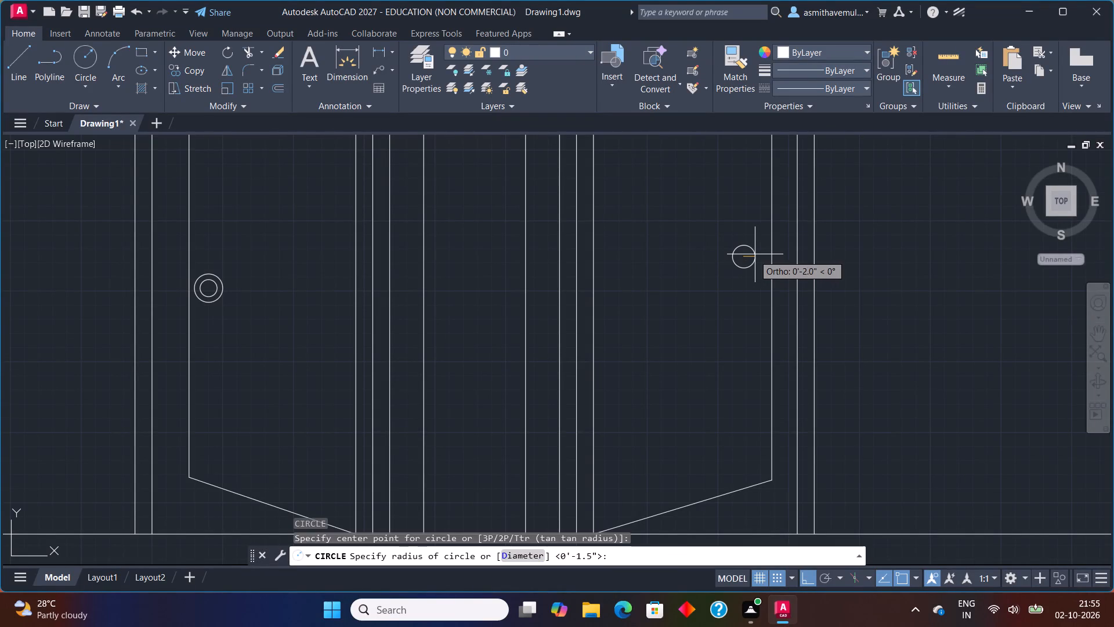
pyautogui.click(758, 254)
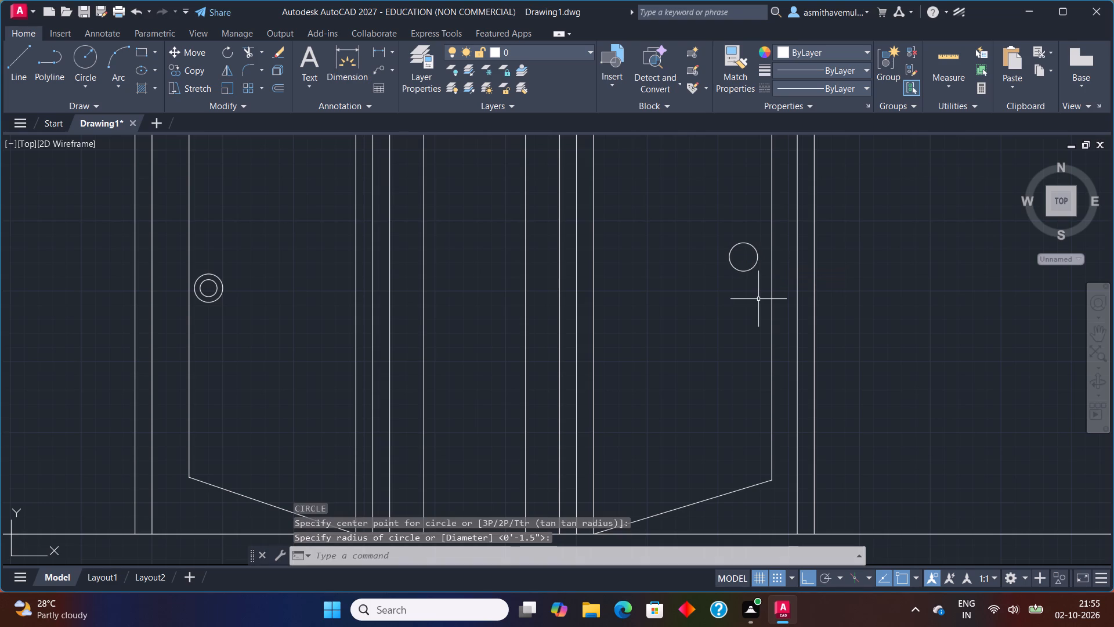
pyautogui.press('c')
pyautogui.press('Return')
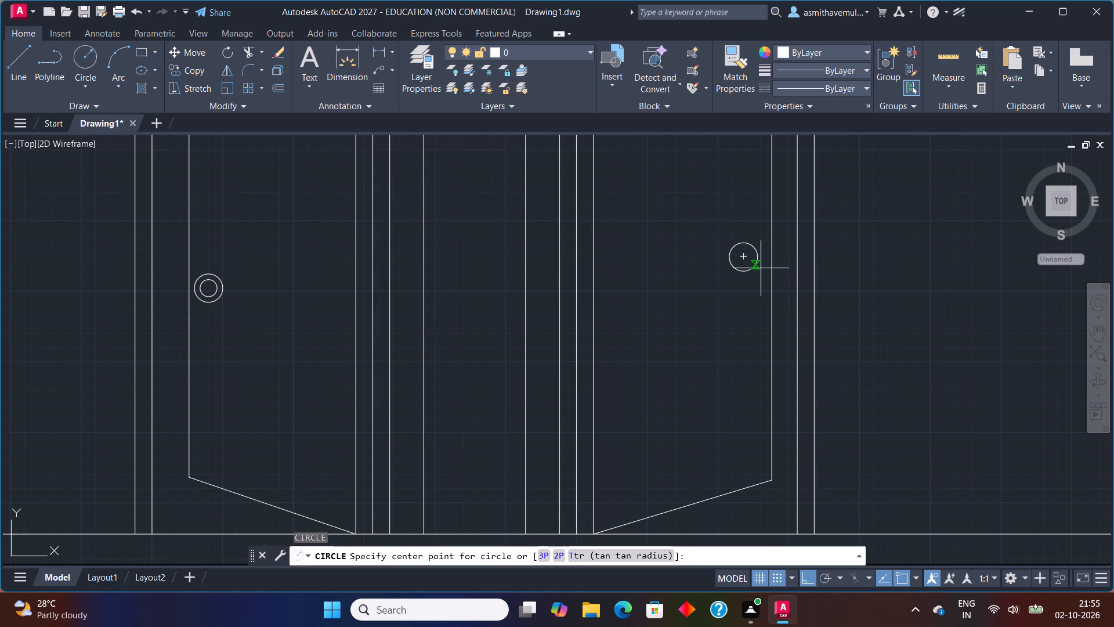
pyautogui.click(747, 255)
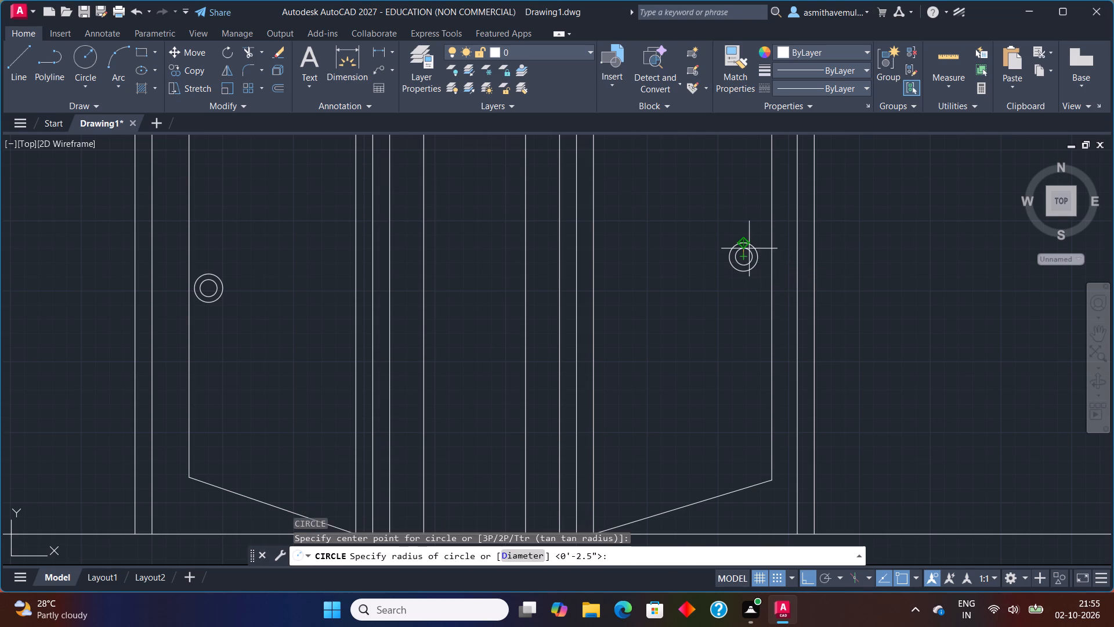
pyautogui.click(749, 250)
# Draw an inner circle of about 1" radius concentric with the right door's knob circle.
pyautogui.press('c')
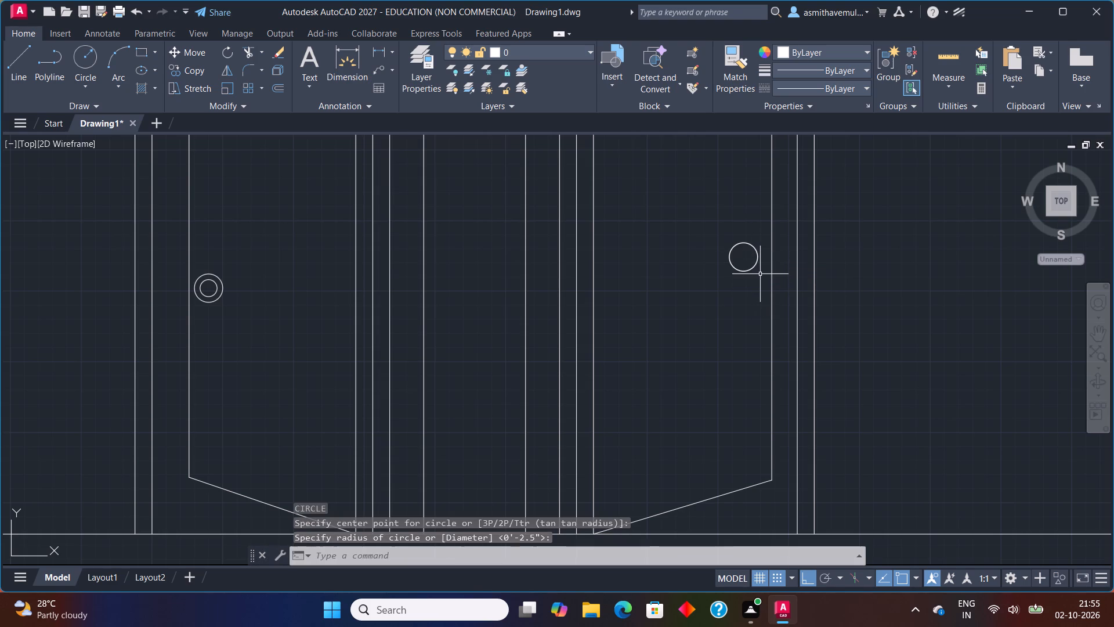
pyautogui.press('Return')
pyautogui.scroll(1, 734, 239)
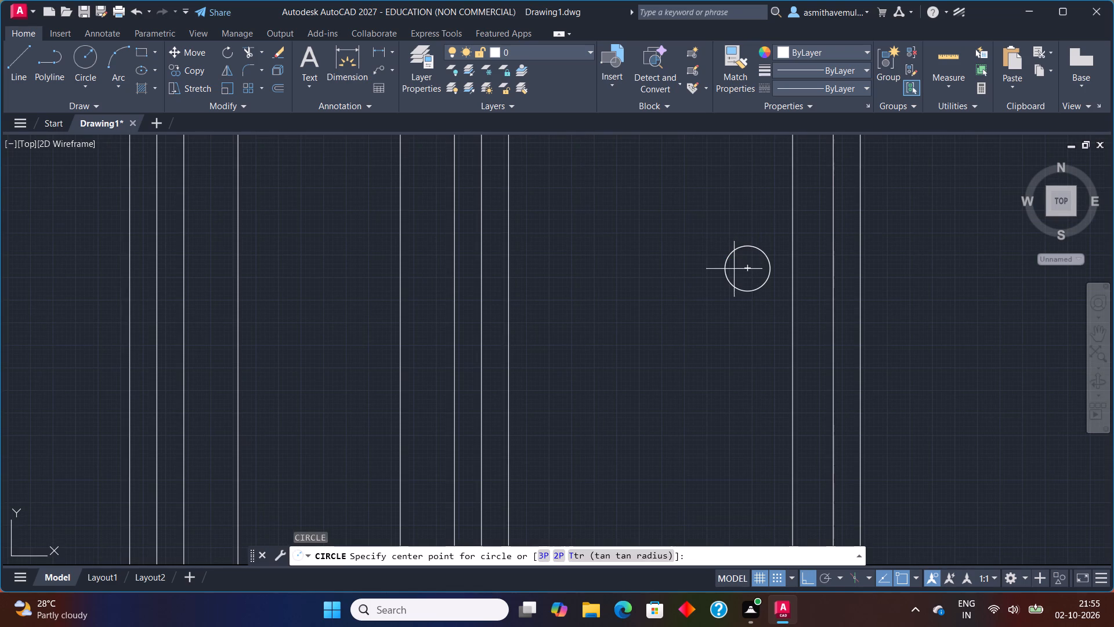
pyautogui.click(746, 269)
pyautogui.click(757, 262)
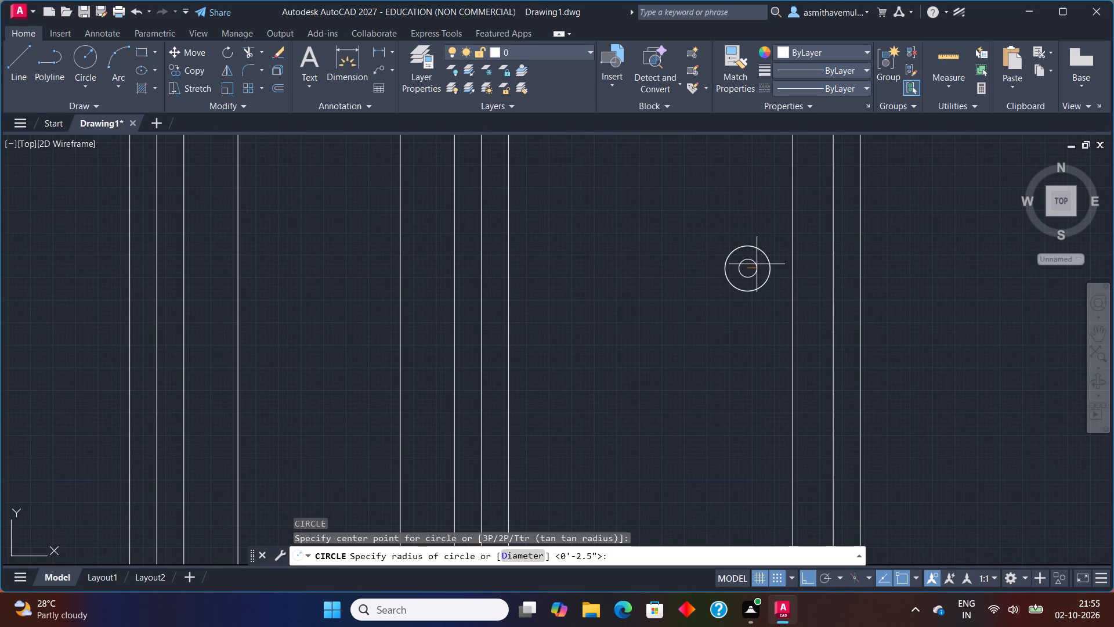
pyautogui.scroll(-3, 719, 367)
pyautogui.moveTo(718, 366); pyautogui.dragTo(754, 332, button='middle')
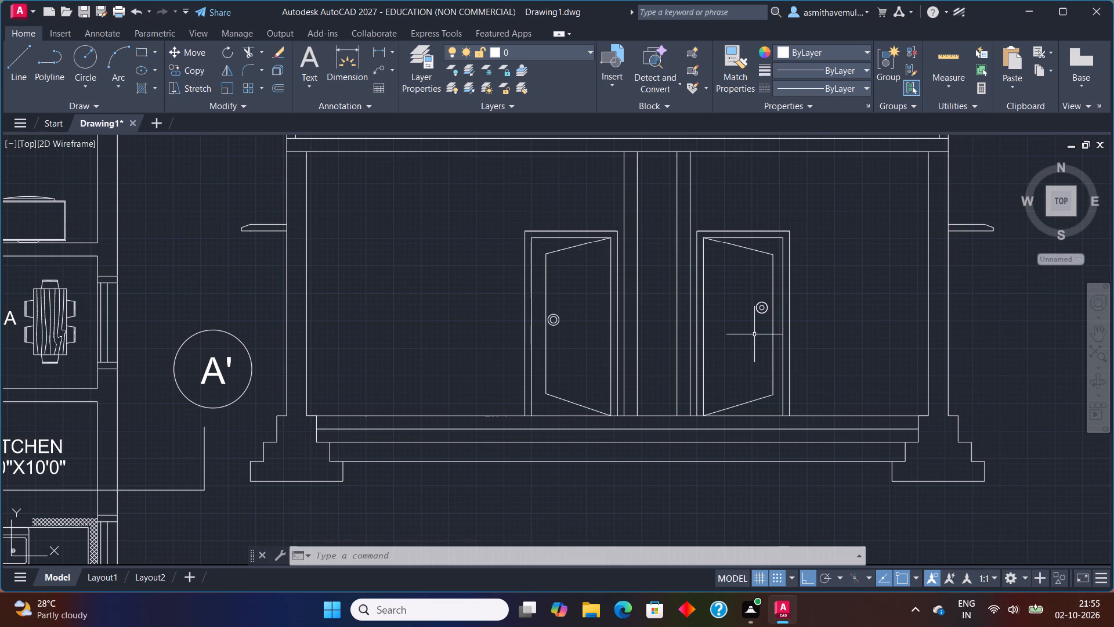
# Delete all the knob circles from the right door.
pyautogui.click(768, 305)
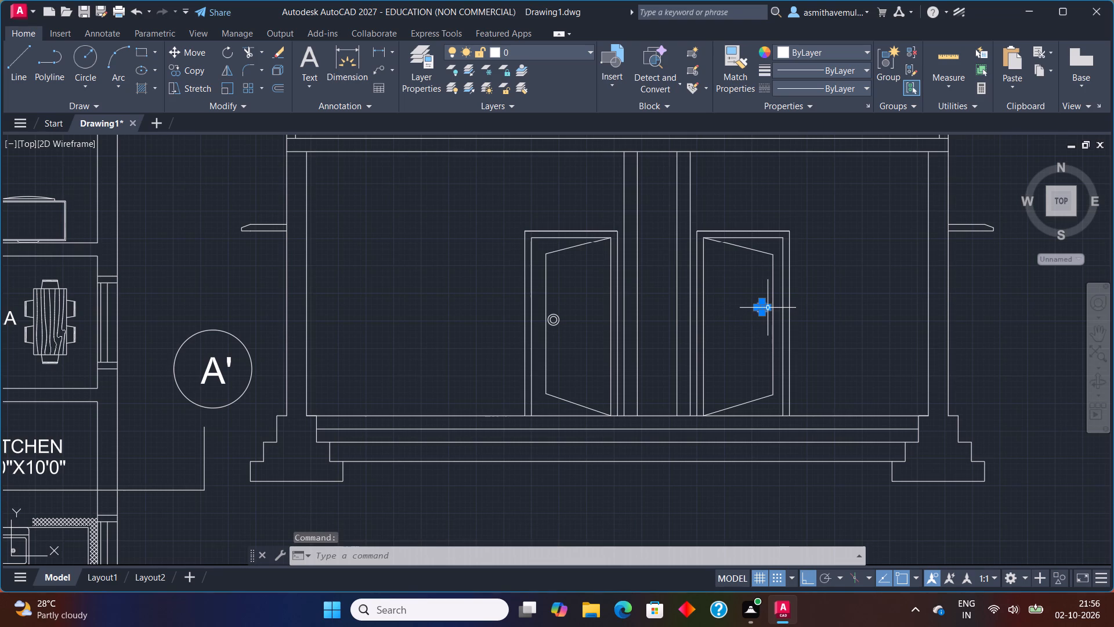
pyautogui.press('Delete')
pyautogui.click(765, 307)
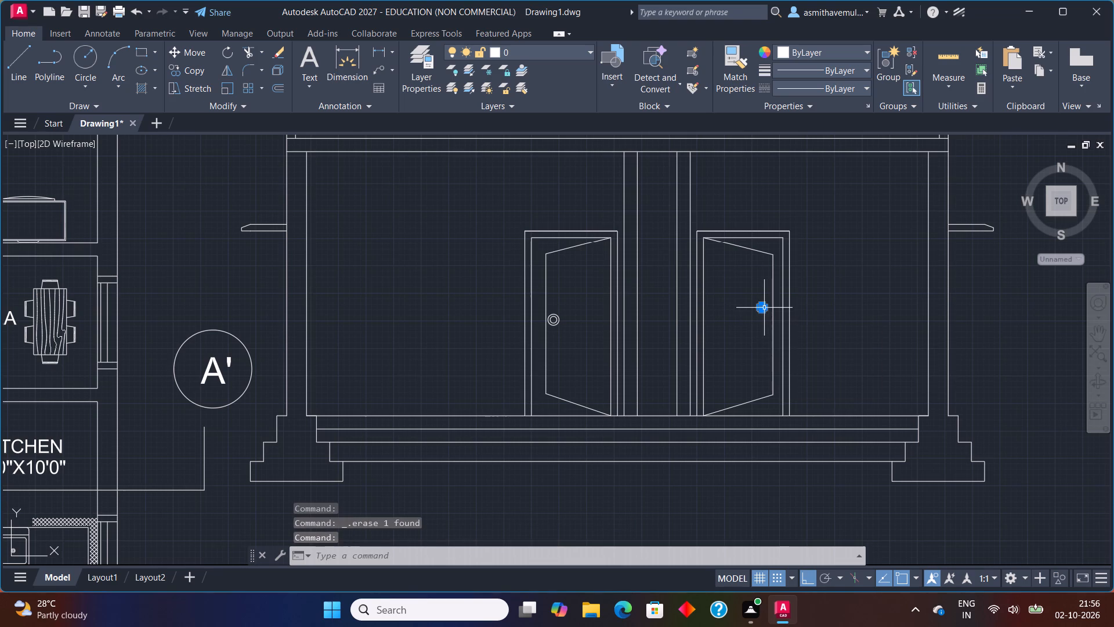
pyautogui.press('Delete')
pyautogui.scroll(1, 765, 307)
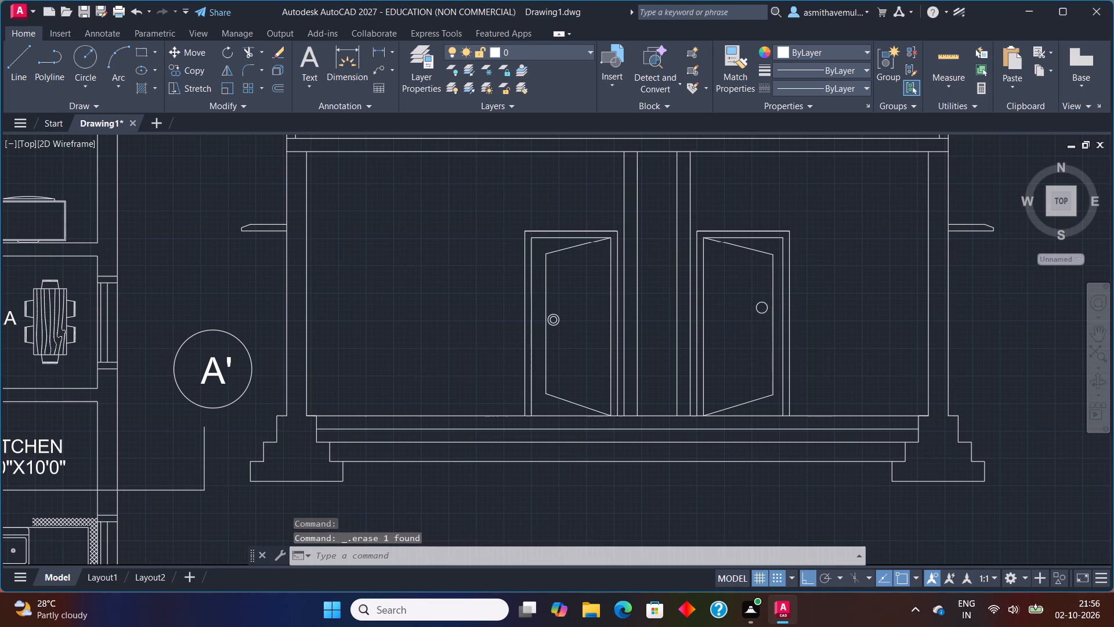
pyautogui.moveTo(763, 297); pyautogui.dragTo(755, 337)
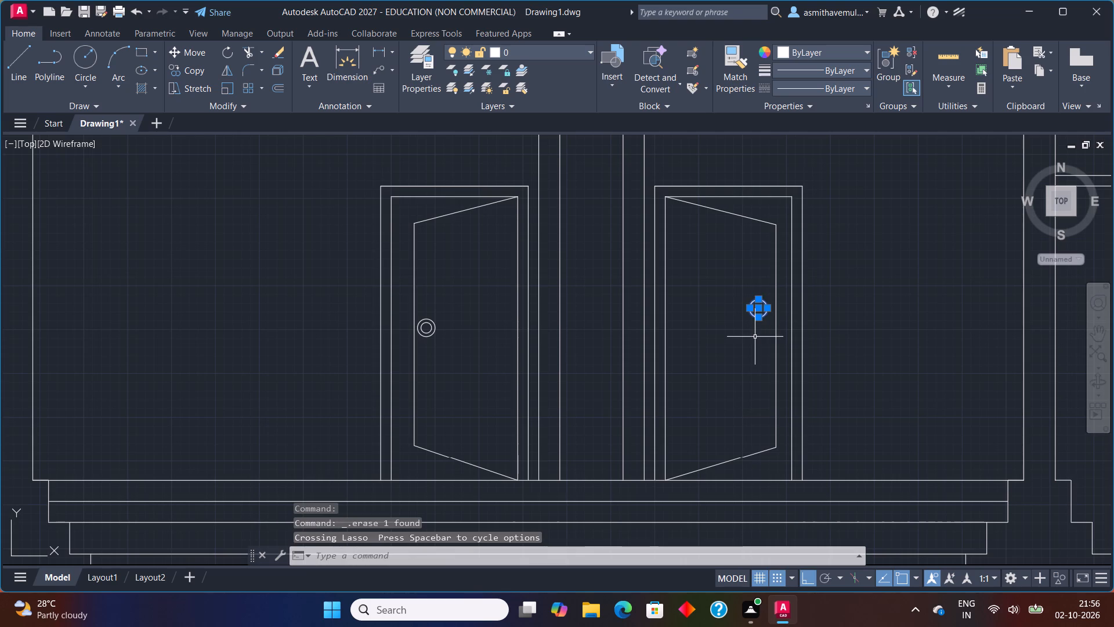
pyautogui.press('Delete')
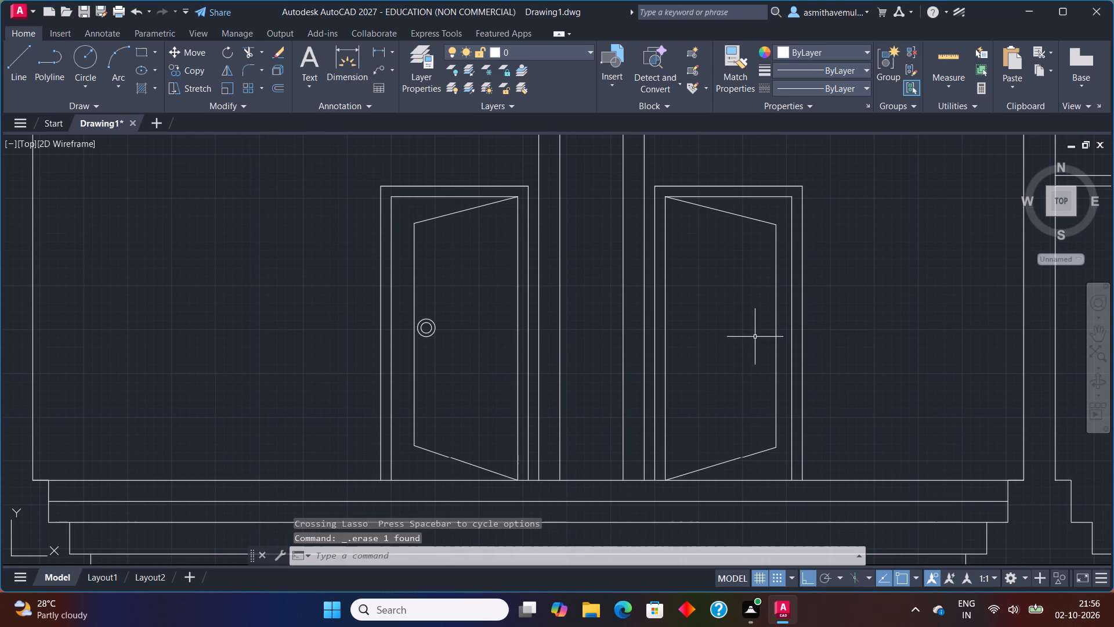
# Draw a knob circle on the right door, level with the left knob's centre and reaching the door leaf's free edge.
pyautogui.press('c')
pyautogui.press('Return')
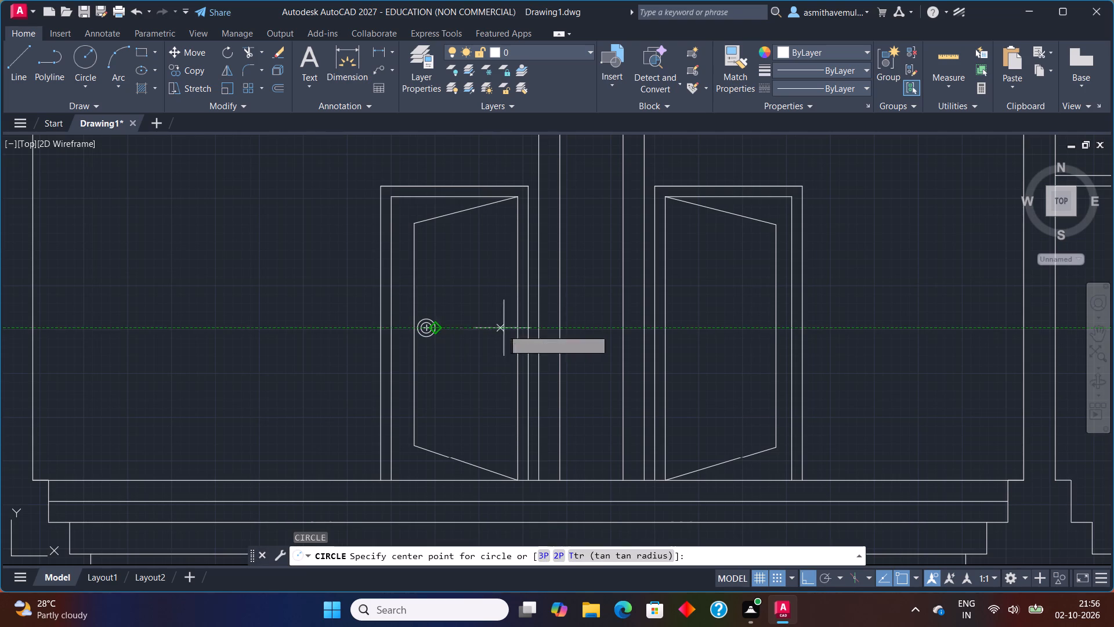
pyautogui.click(758, 326)
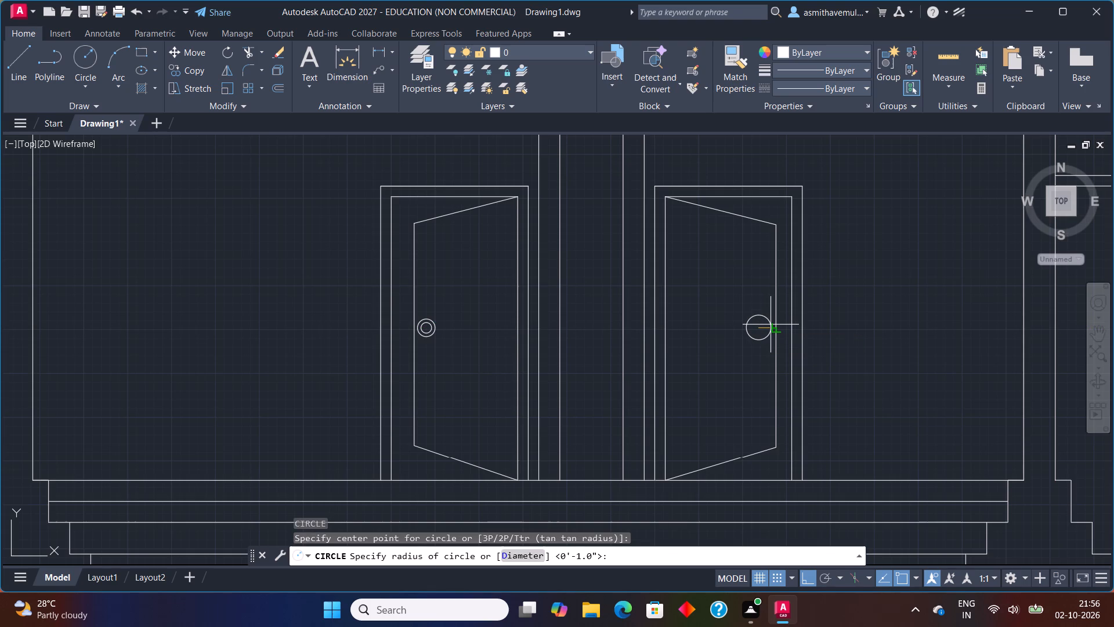
pyautogui.click(769, 326)
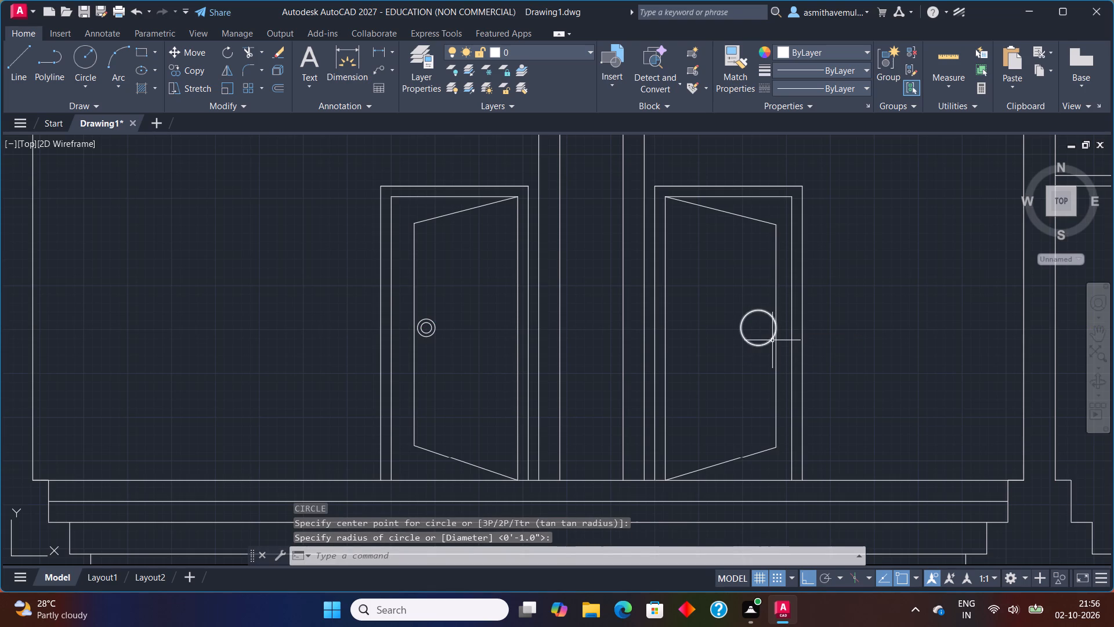
# Delete the oversized knob circle from the right door.
pyautogui.click(772, 341)
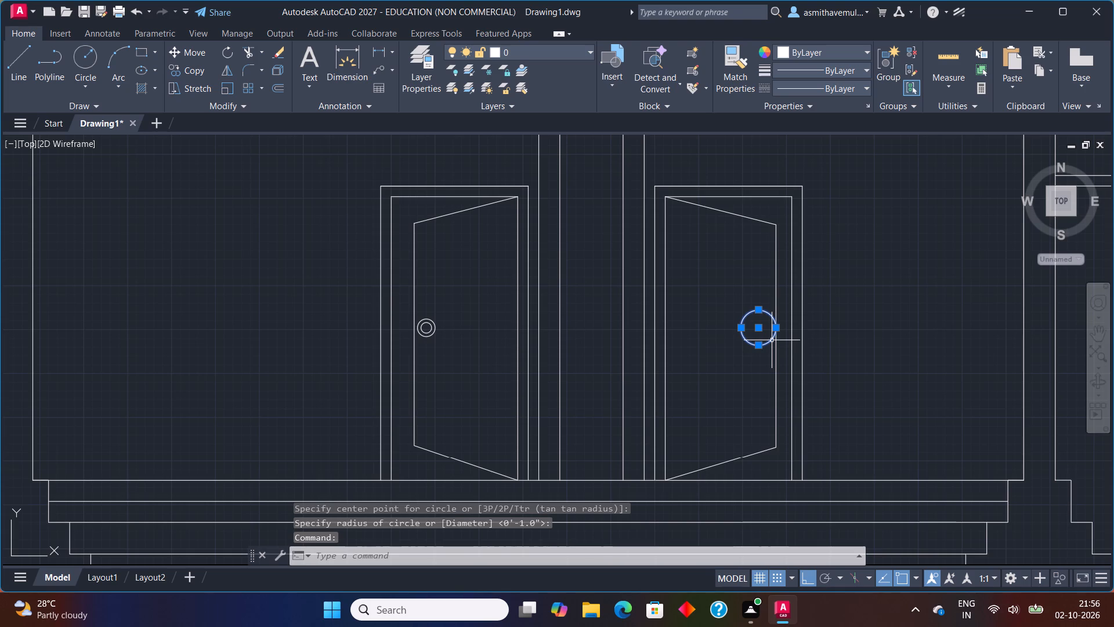
pyautogui.press('Delete')
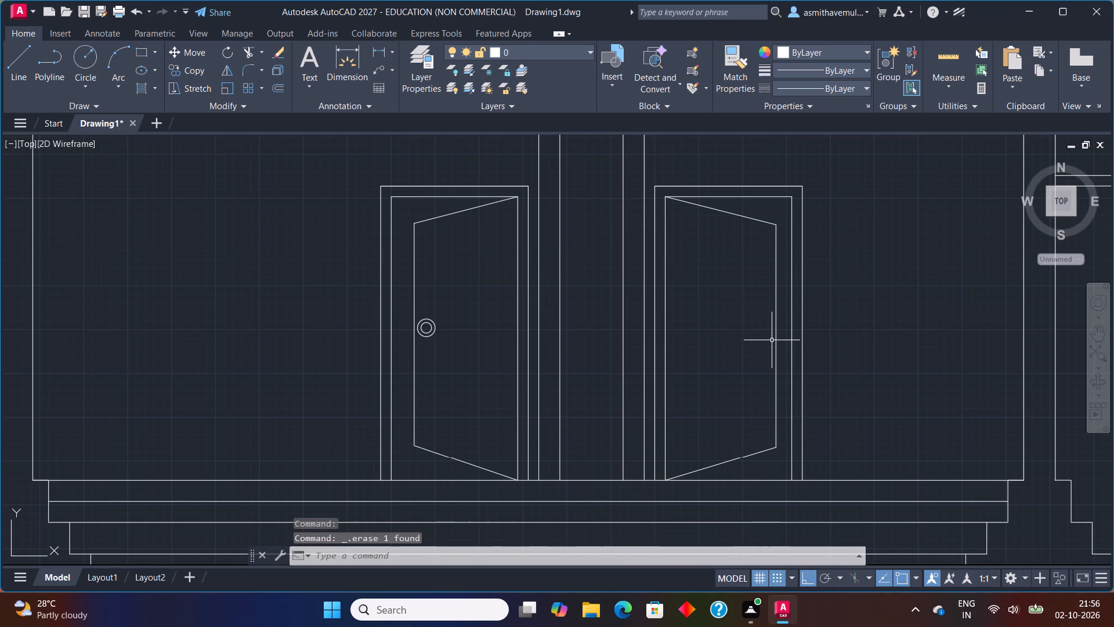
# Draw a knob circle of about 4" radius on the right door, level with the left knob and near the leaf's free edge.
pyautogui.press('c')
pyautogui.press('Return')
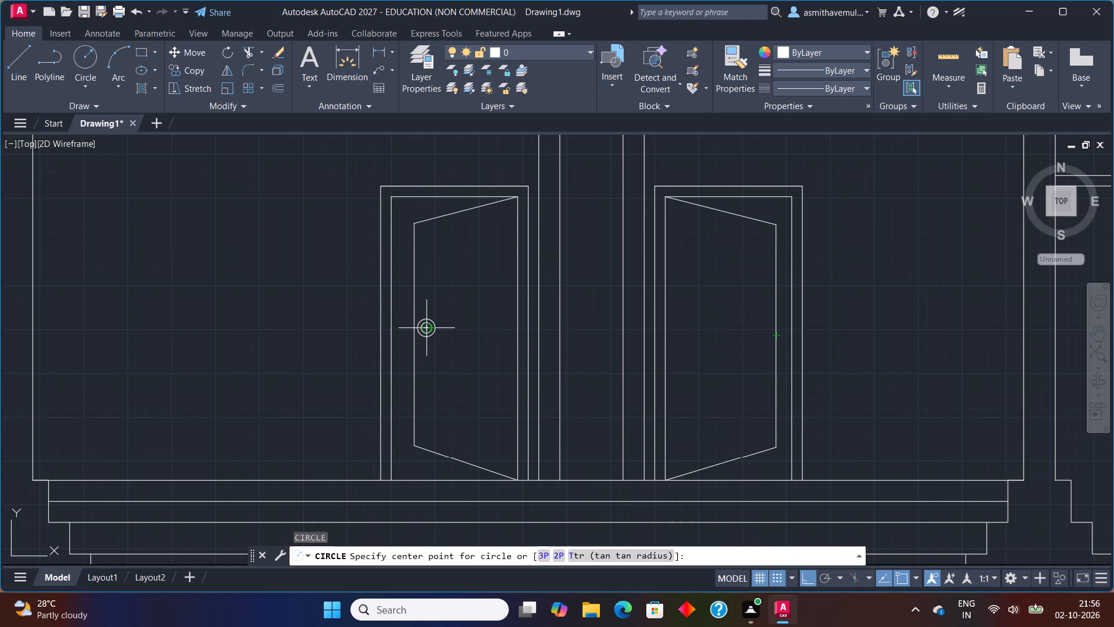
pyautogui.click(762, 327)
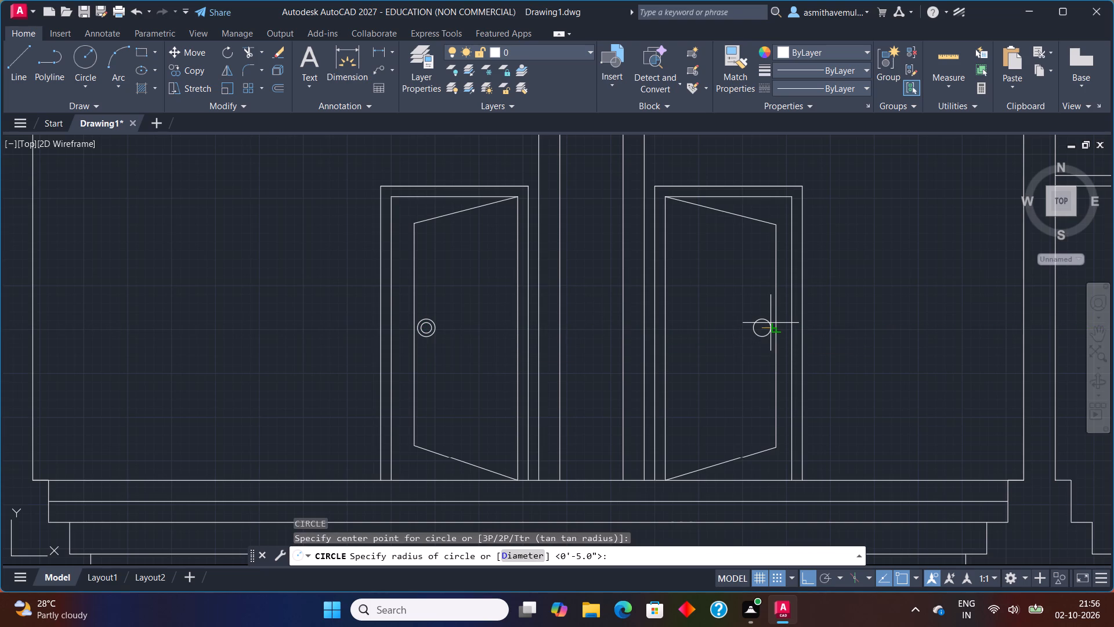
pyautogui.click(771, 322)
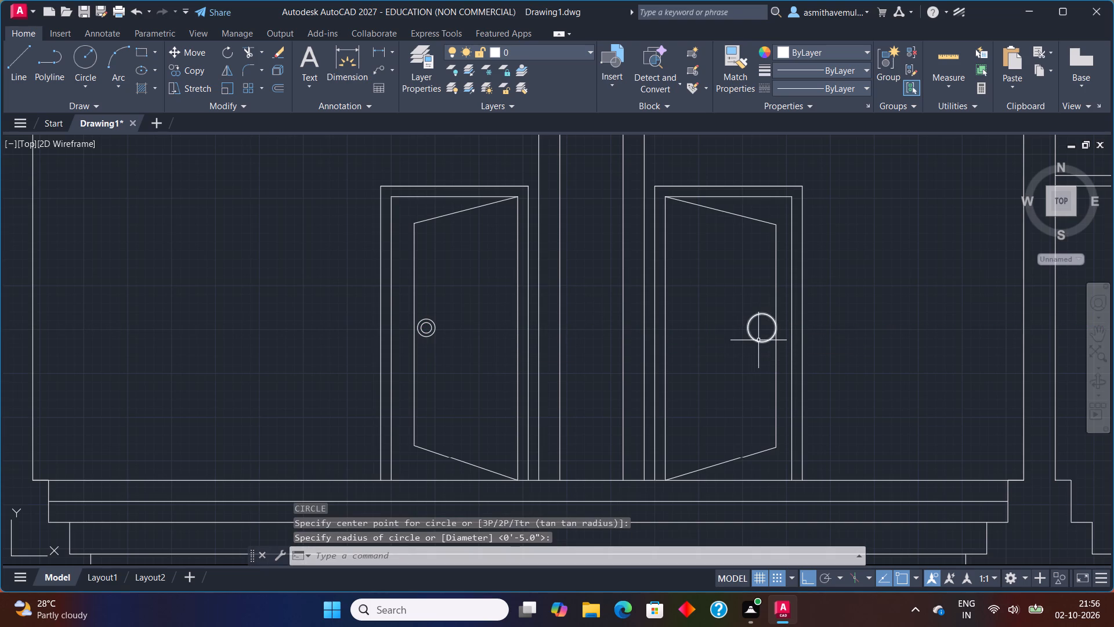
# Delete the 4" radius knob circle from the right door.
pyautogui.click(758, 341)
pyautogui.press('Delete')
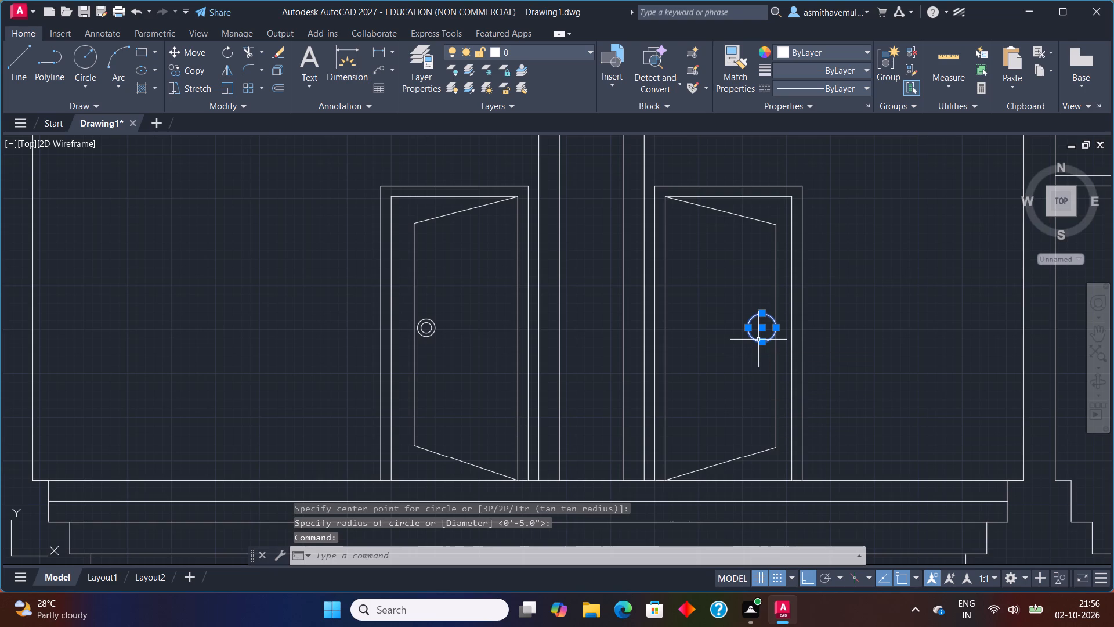
# Draw a knob circle of about 2.5" radius just inside the right door's free edge, level with the left knob's centre.
pyautogui.scroll(1, 758, 340)
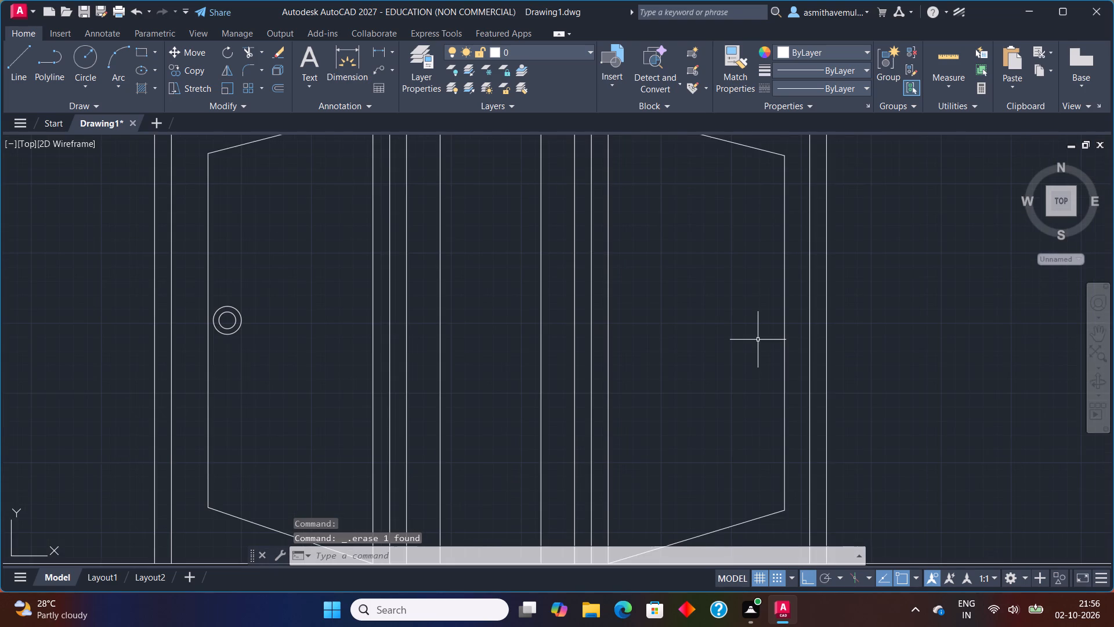
pyautogui.press('c')
pyautogui.press('Return')
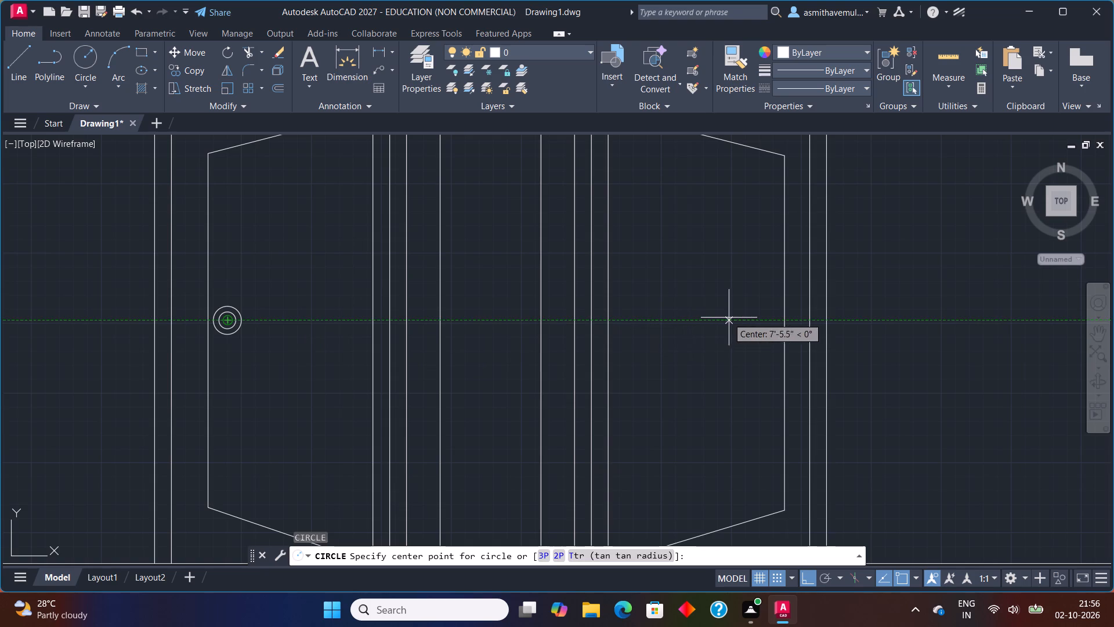
pyautogui.click(757, 321)
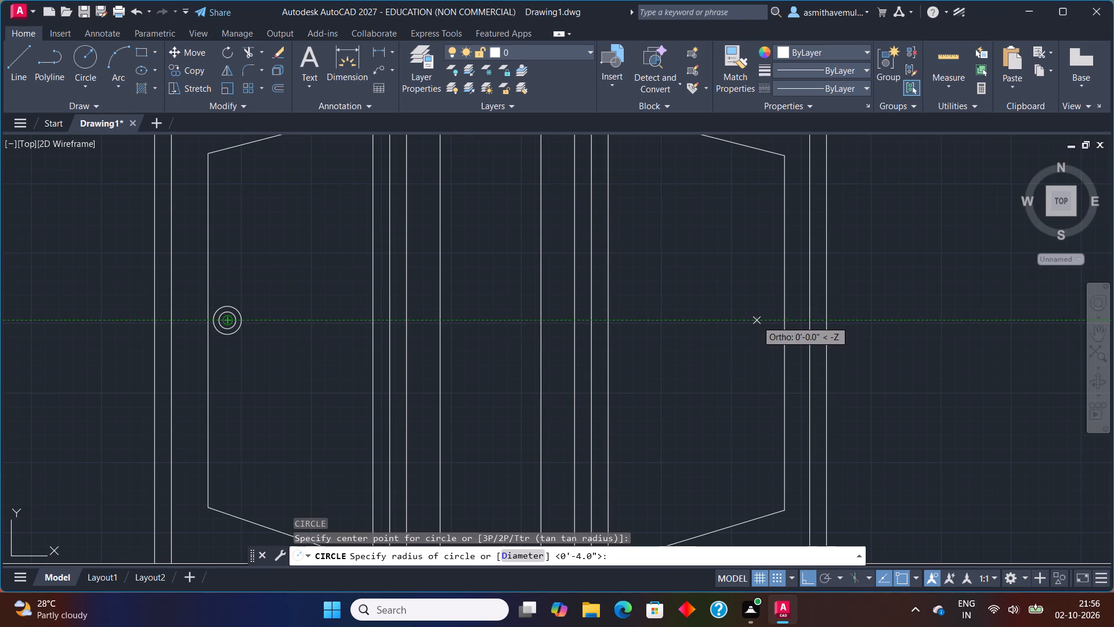
pyautogui.click(769, 317)
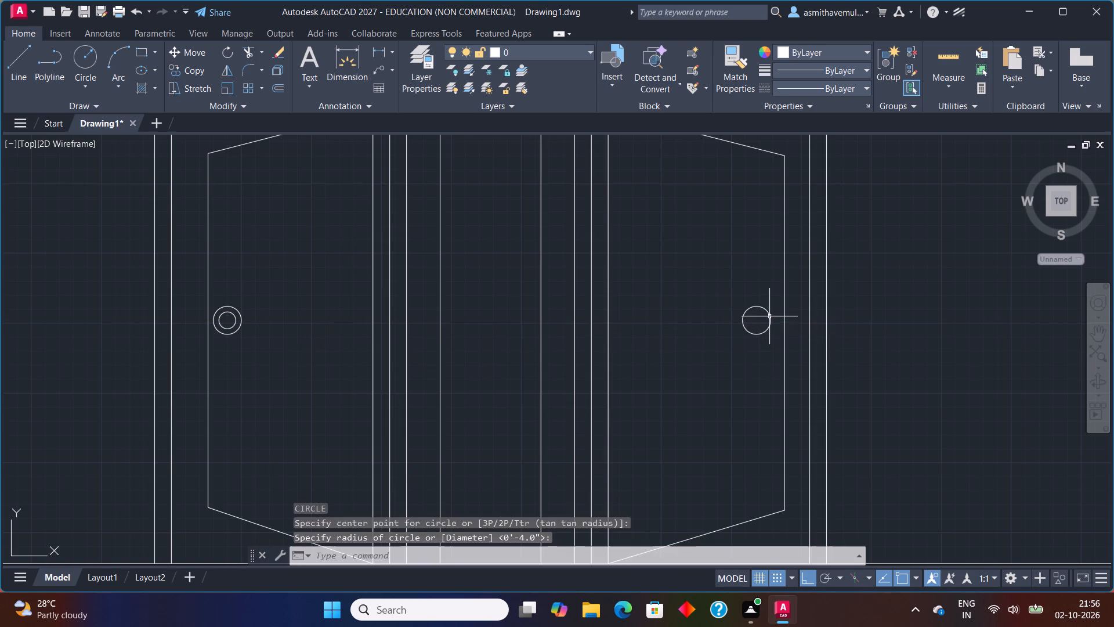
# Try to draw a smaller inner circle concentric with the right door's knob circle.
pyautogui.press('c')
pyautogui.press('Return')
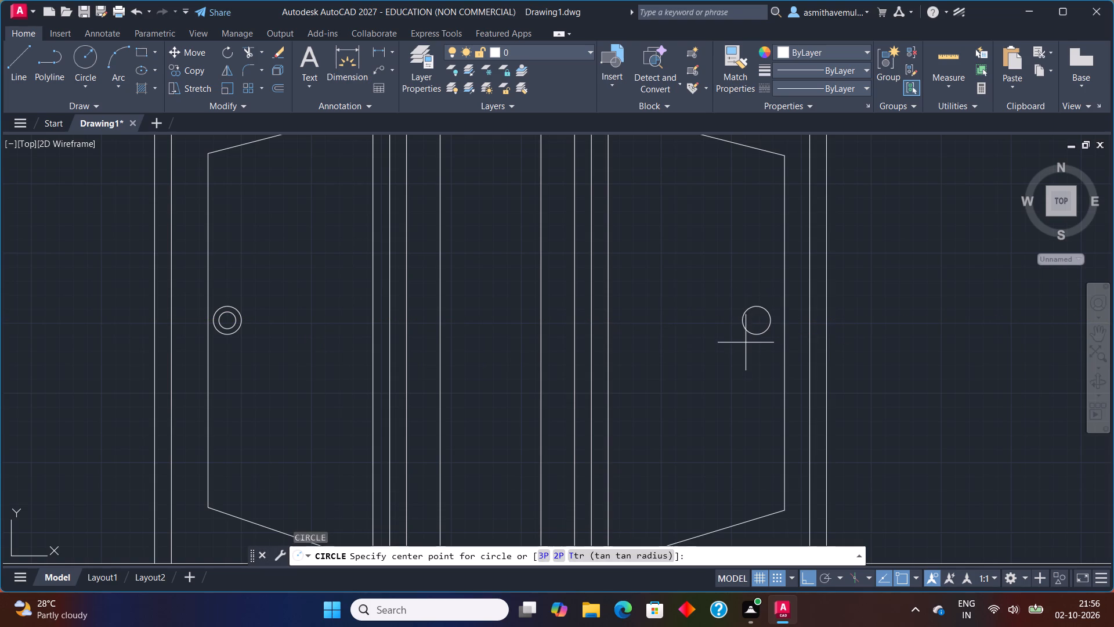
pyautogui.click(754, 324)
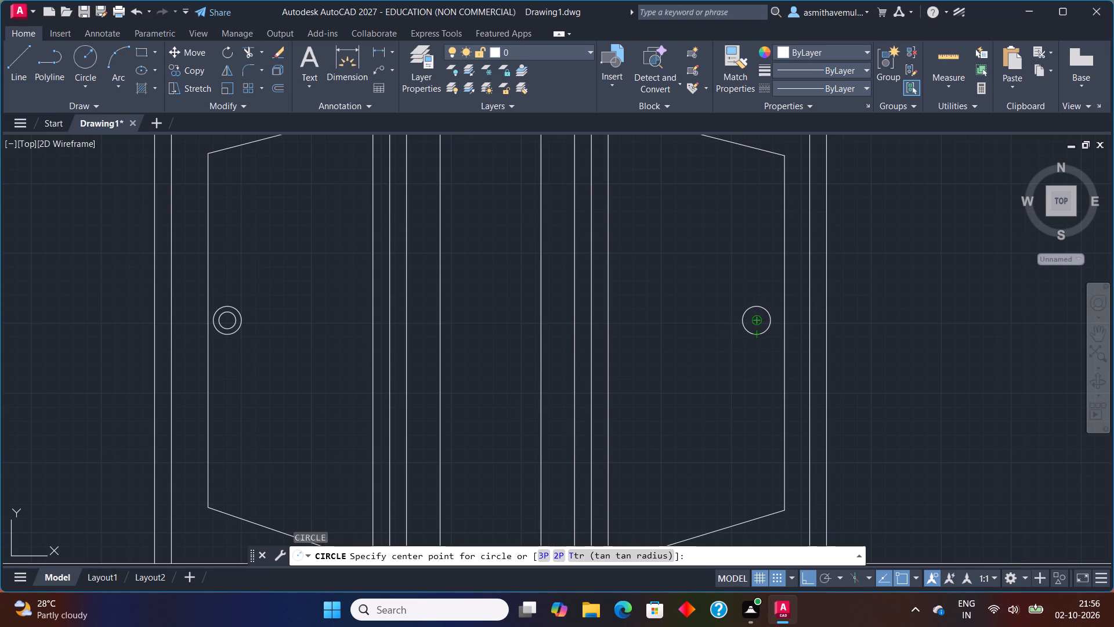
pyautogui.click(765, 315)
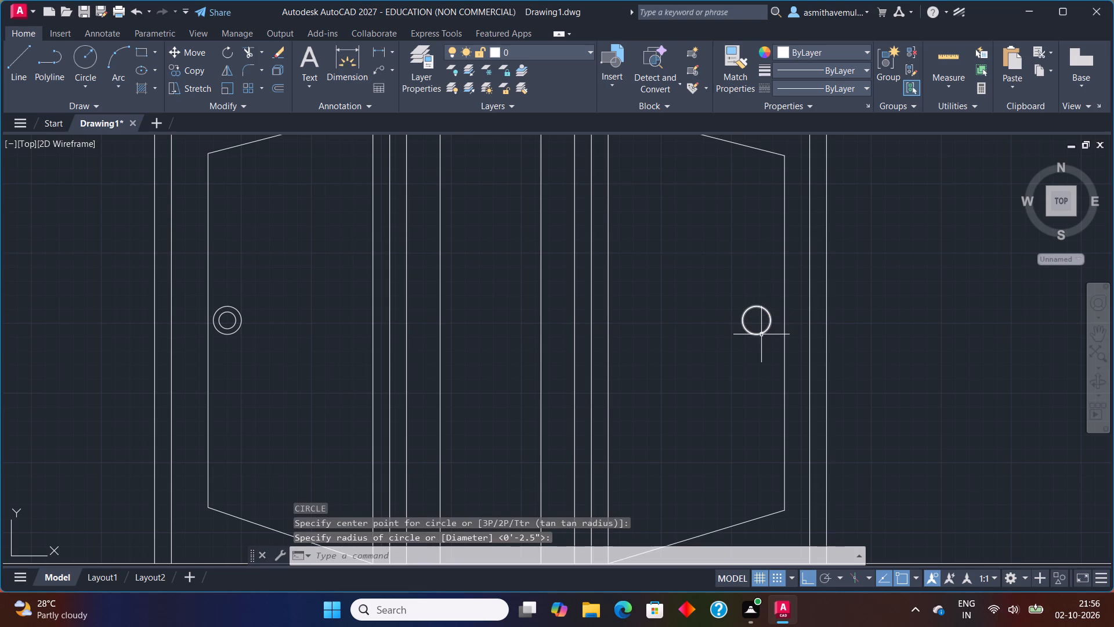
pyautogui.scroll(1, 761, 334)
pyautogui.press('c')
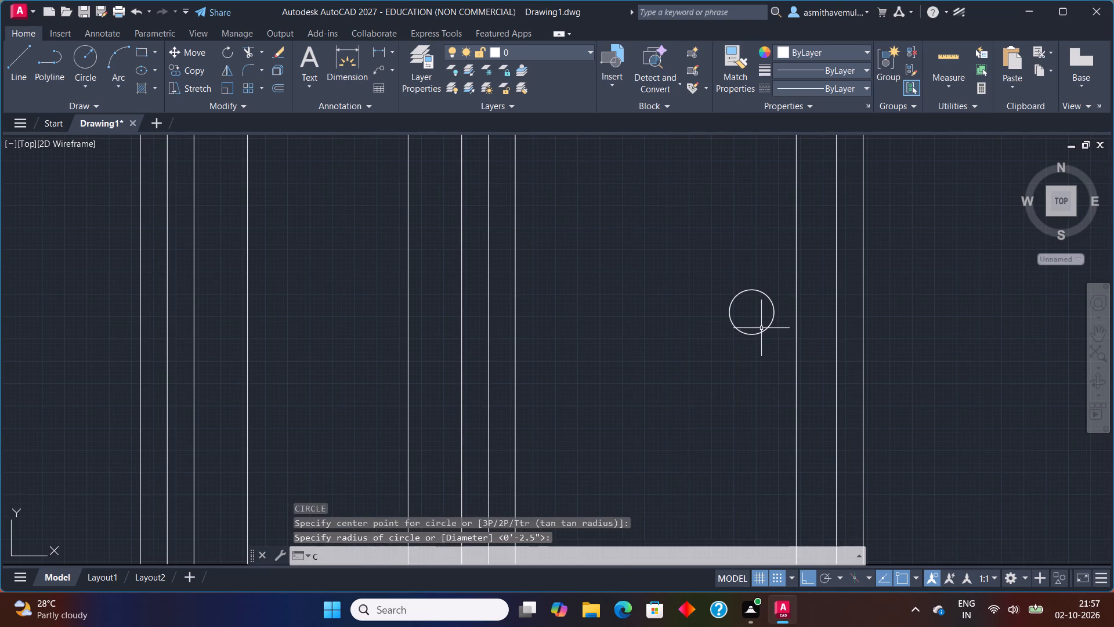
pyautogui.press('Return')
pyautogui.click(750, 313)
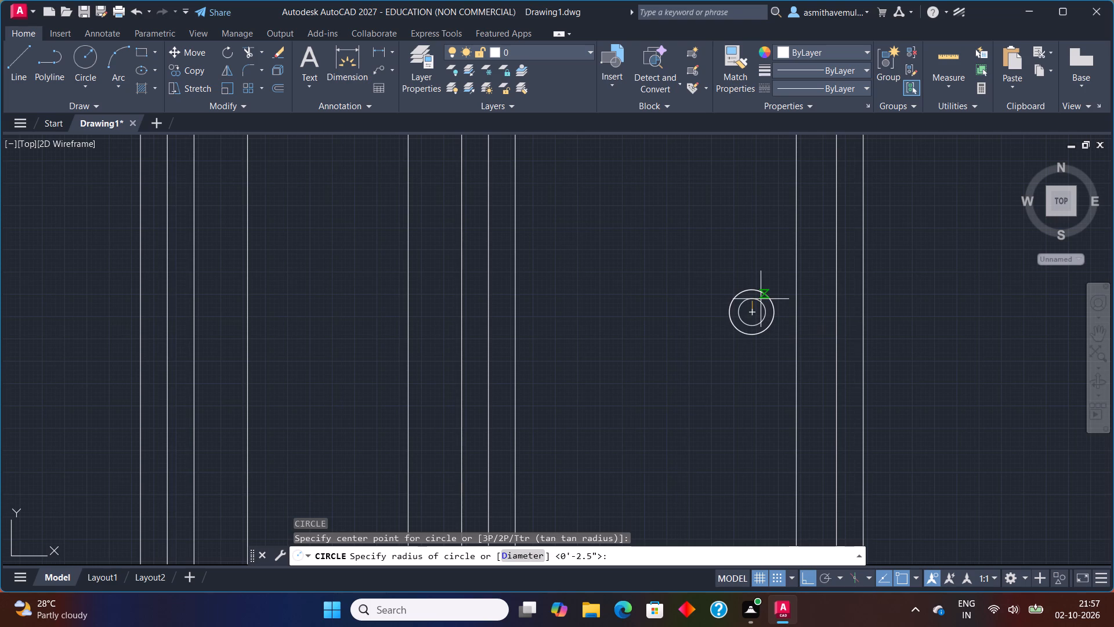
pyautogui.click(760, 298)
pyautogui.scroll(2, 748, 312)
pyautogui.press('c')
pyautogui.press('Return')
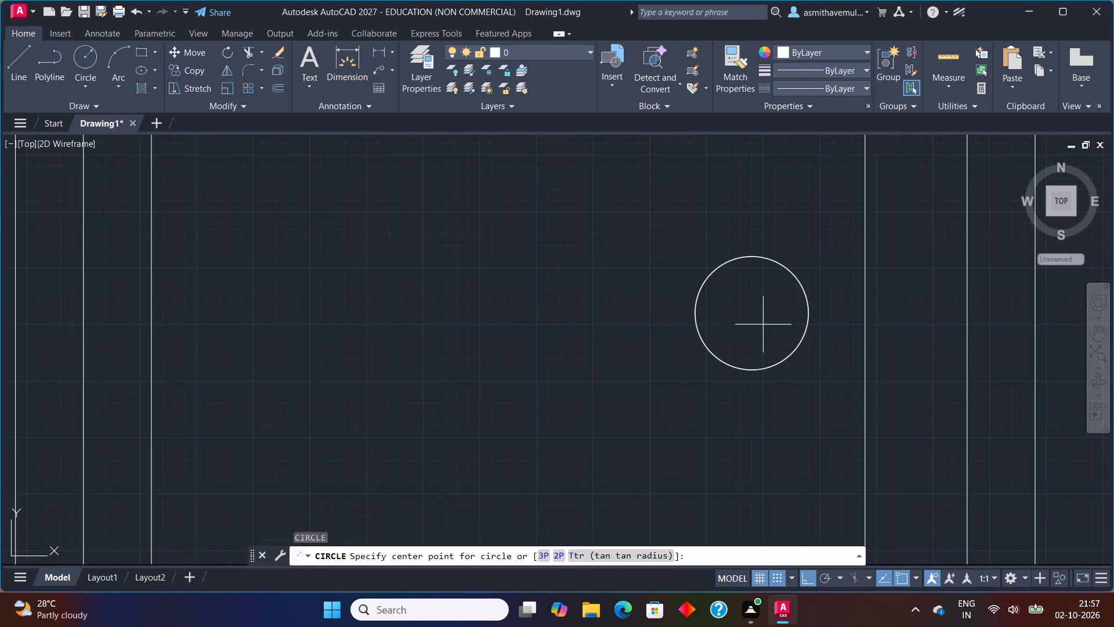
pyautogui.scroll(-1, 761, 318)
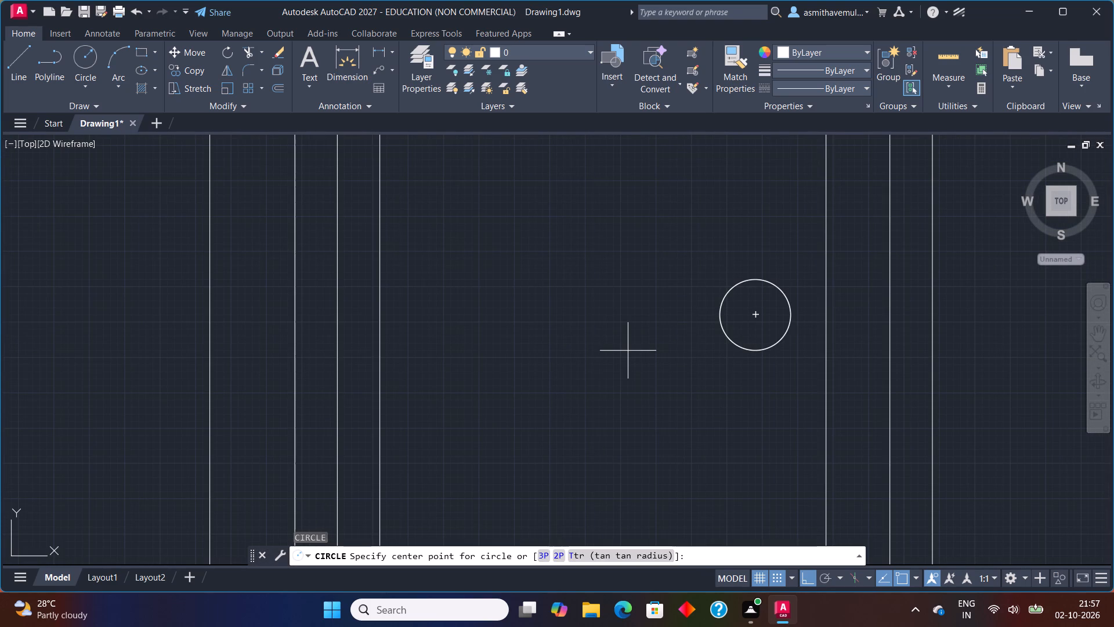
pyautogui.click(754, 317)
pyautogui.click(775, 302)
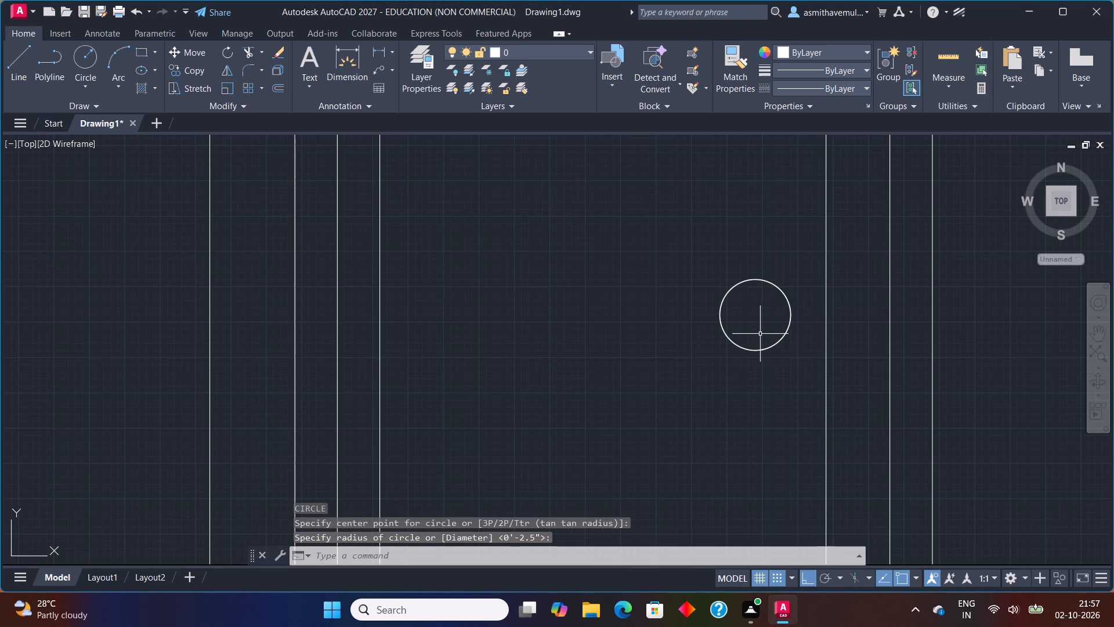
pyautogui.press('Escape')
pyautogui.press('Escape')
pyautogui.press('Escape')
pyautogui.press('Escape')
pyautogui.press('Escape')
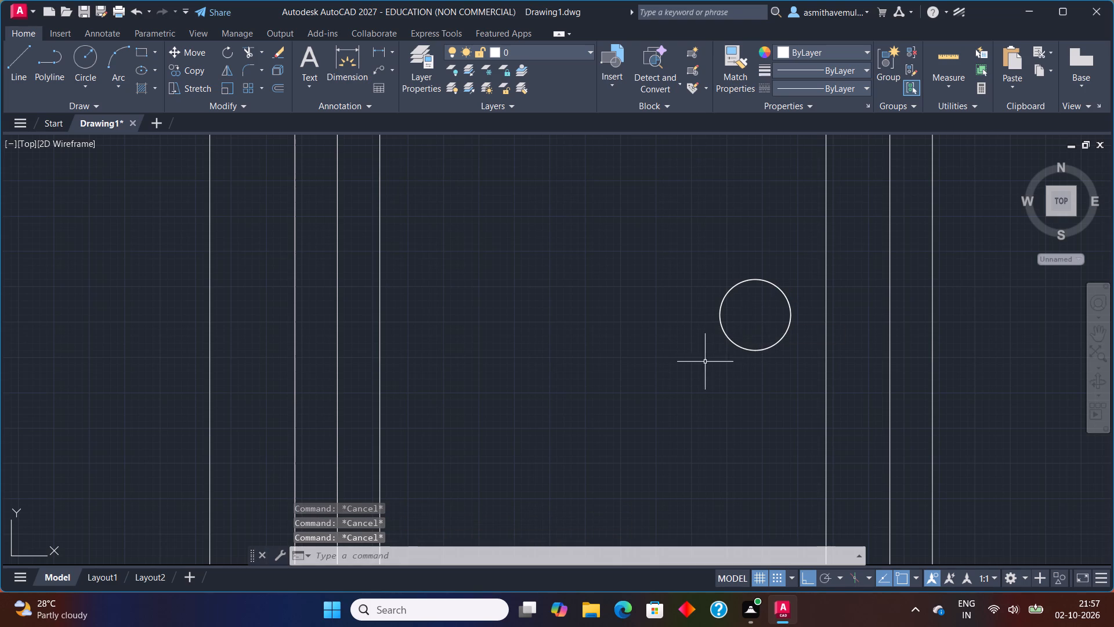
# Draw an inner circle of about 1" radius concentric with the right door's knob circle.
pyautogui.press('c')
pyautogui.press('Return')
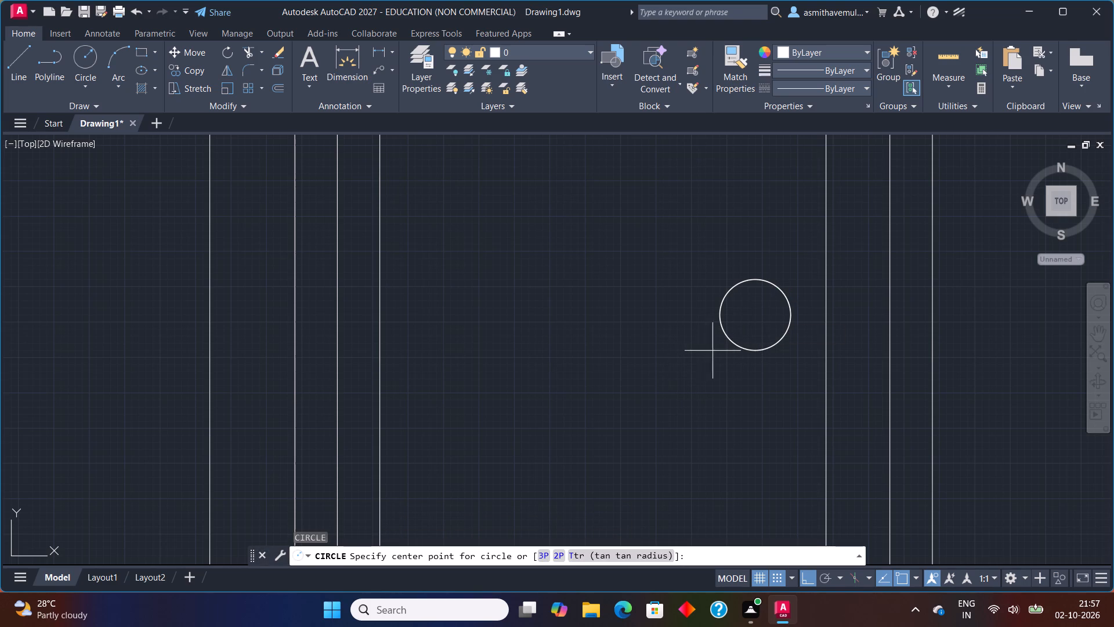
pyautogui.click(757, 315)
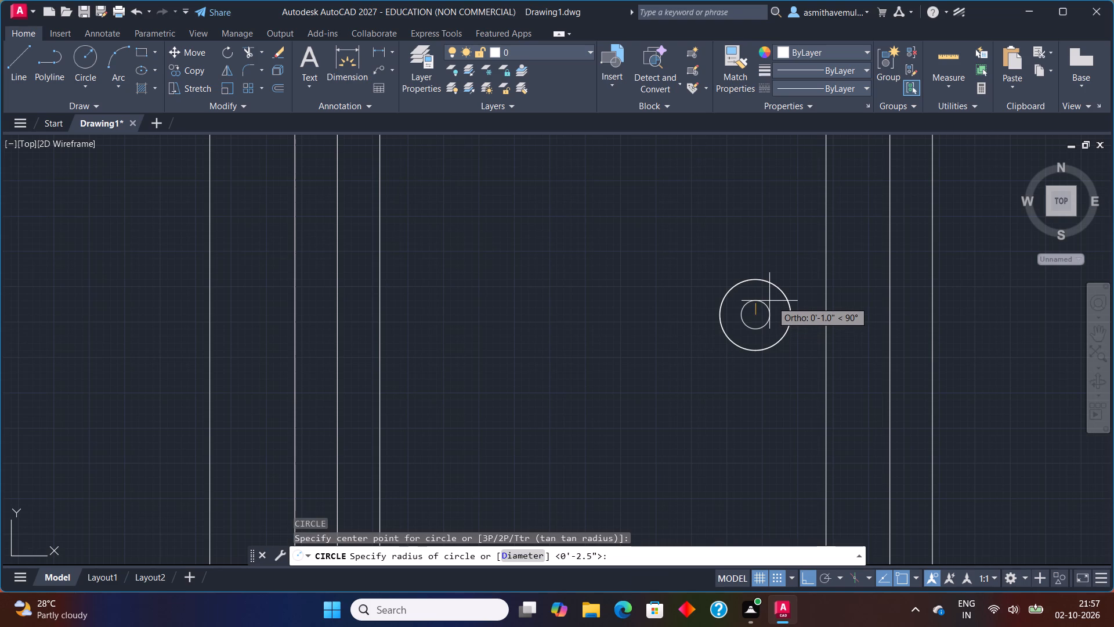
pyautogui.click(772, 301)
pyautogui.scroll(-2, 754, 333)
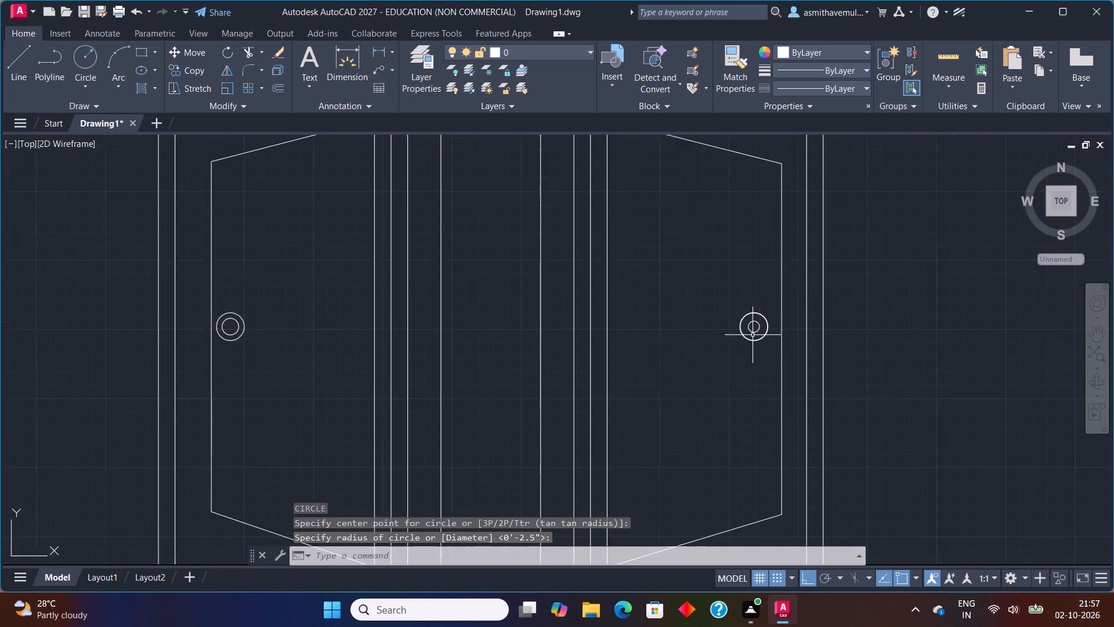
pyautogui.scroll(-3, 753, 336)
pyautogui.moveTo(714, 368); pyautogui.dragTo(779, 347, button='middle')
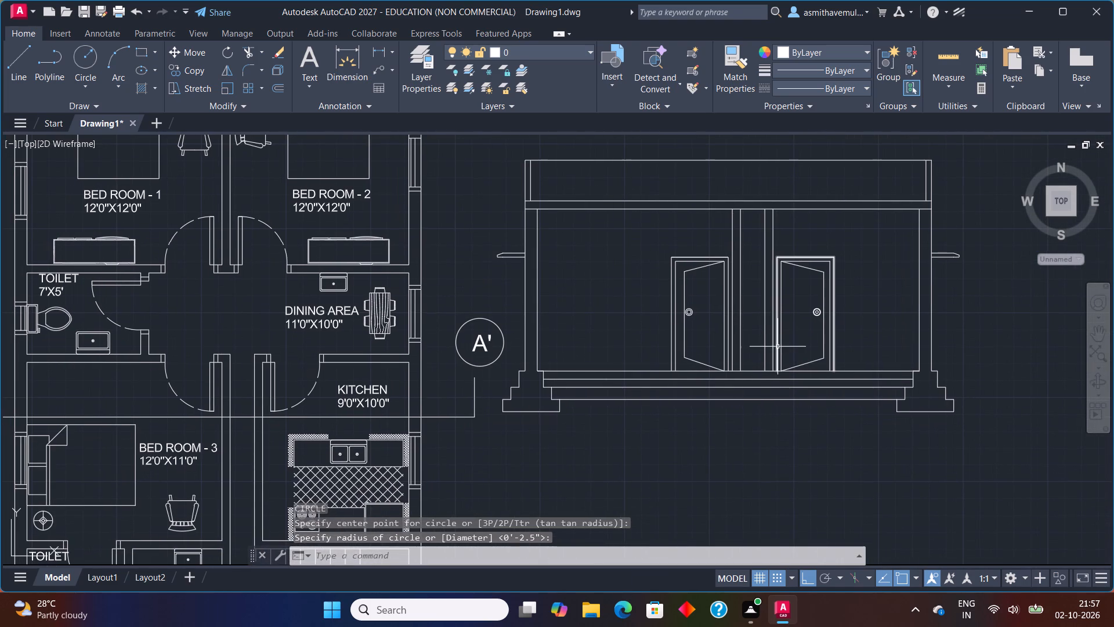
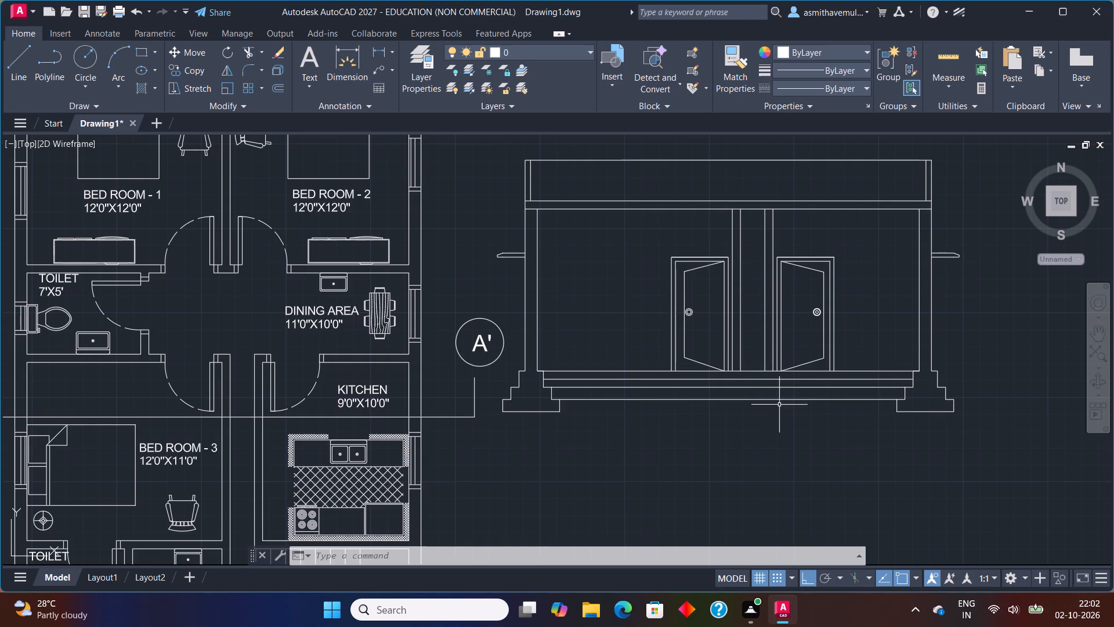
# Draw vertical construction lines through both faces of the garage's outer side wall at its front end.
pyautogui.scroll(-1, 779, 405)
pyautogui.moveTo(766, 412); pyautogui.dragTo(753, 357, button='middle')
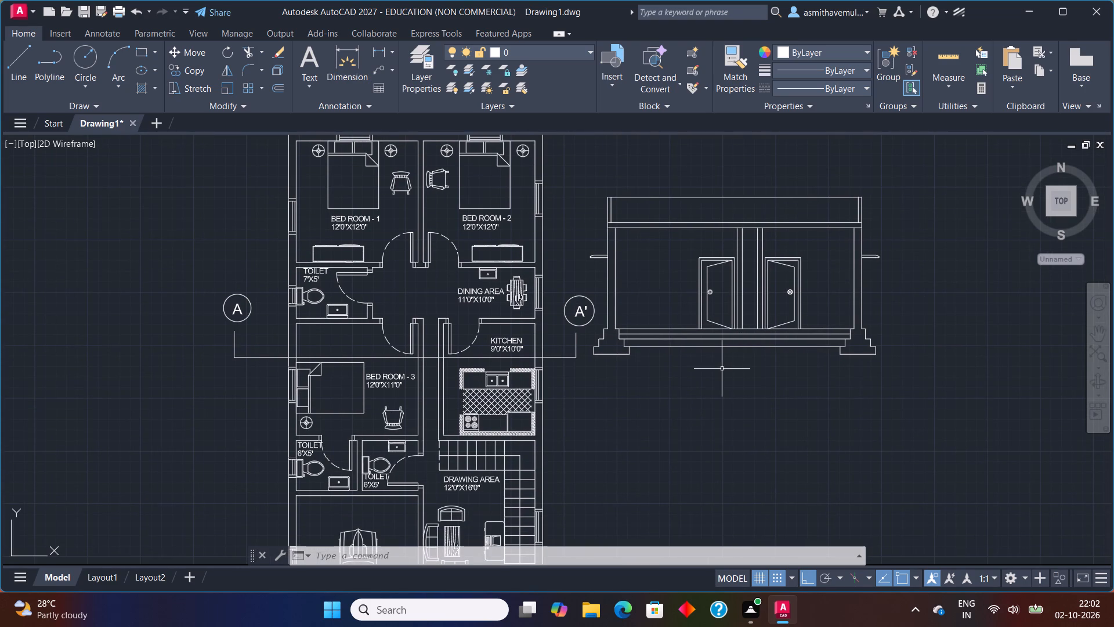
pyautogui.moveTo(720, 369); pyautogui.dragTo(748, 315, button='middle')
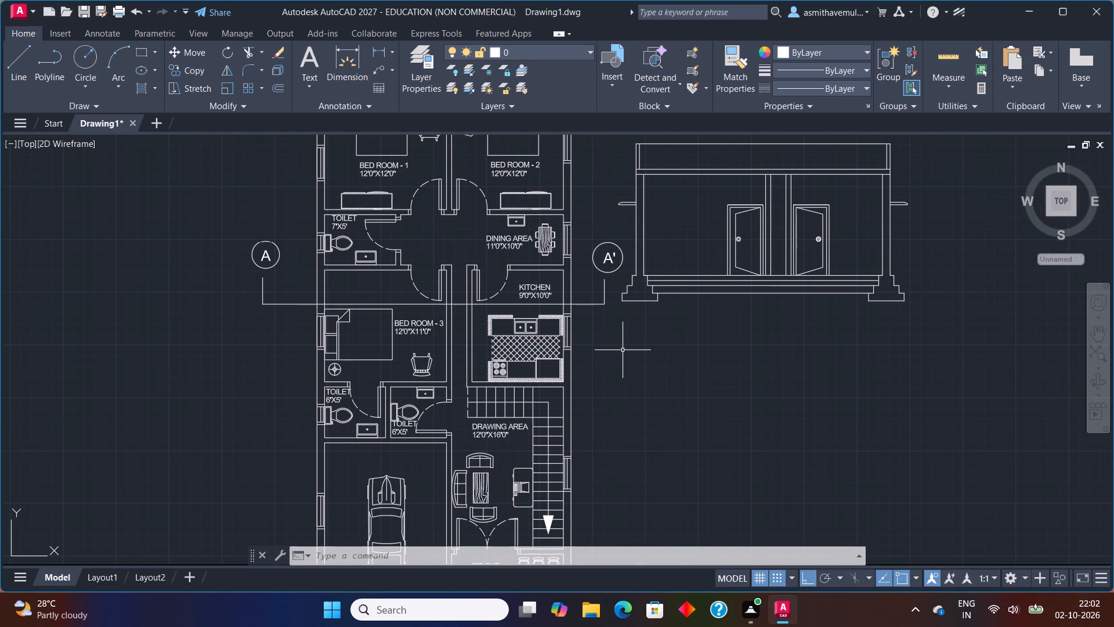
pyautogui.moveTo(578, 378); pyautogui.dragTo(643, 136, button='middle')
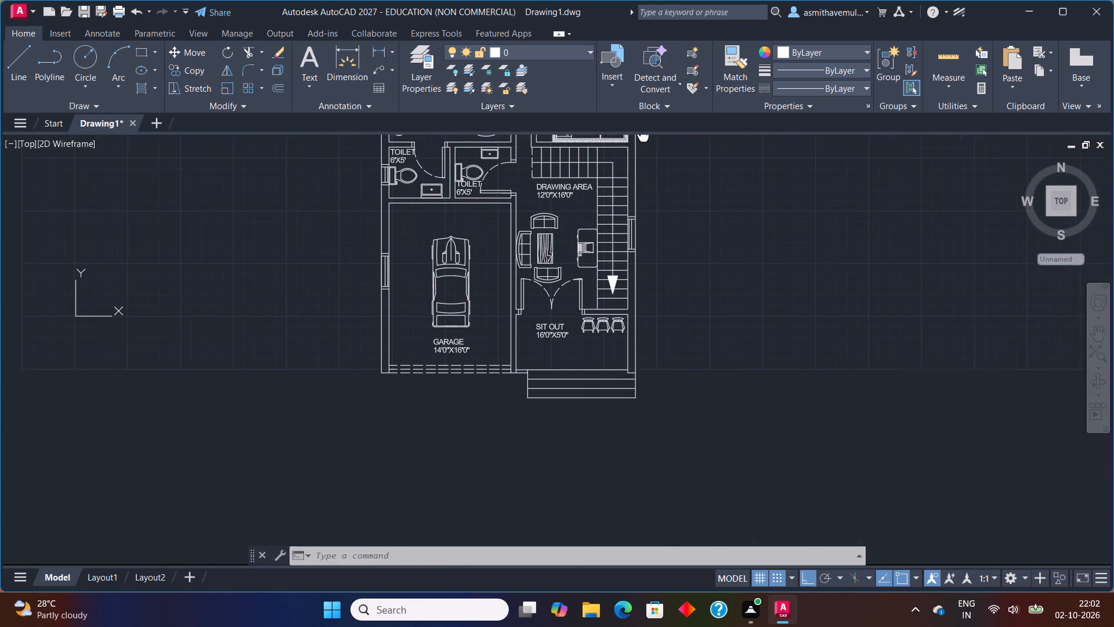
pyautogui.moveTo(643, 136); pyautogui.dragTo(643, 135, button='middle')
pyautogui.scroll(1, 425, 360)
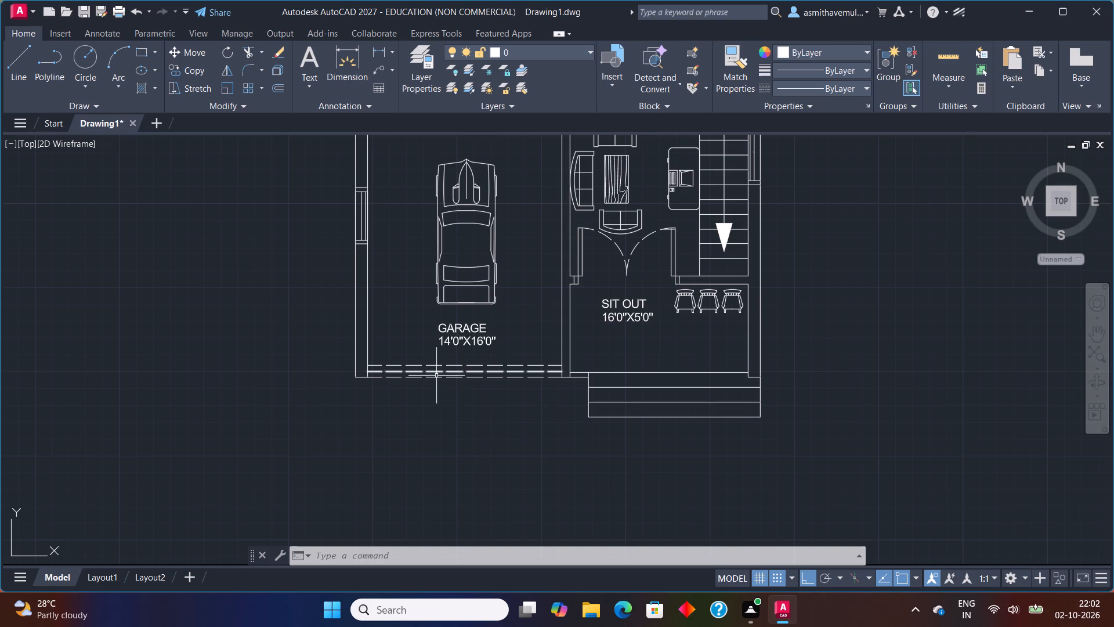
pyautogui.moveTo(436, 377); pyautogui.dragTo(484, 290, button='middle')
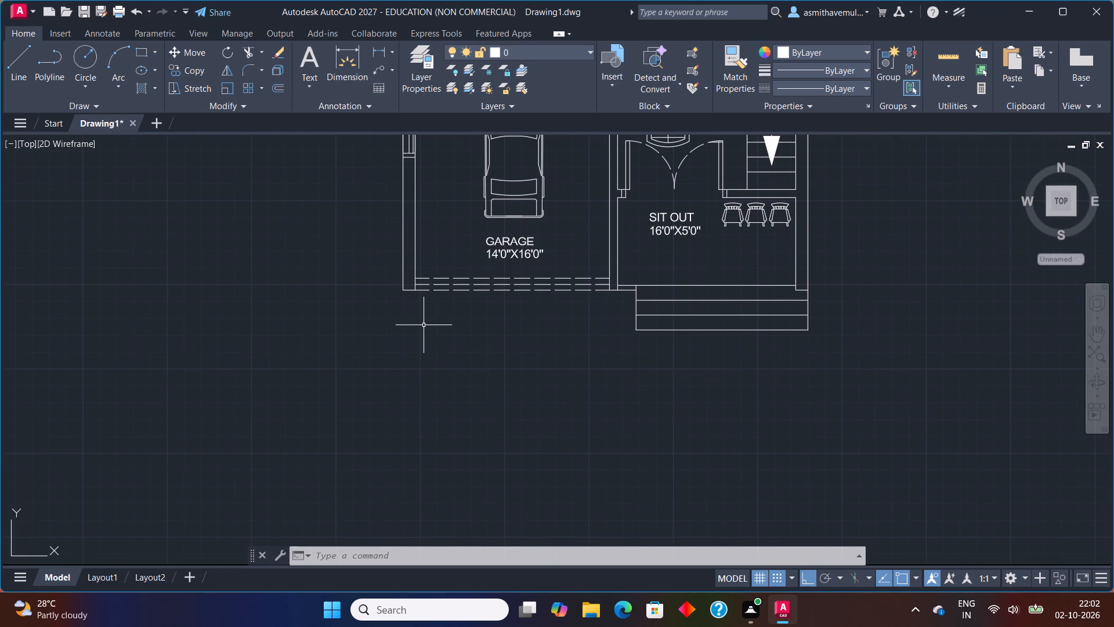
pyautogui.write('XLINE')
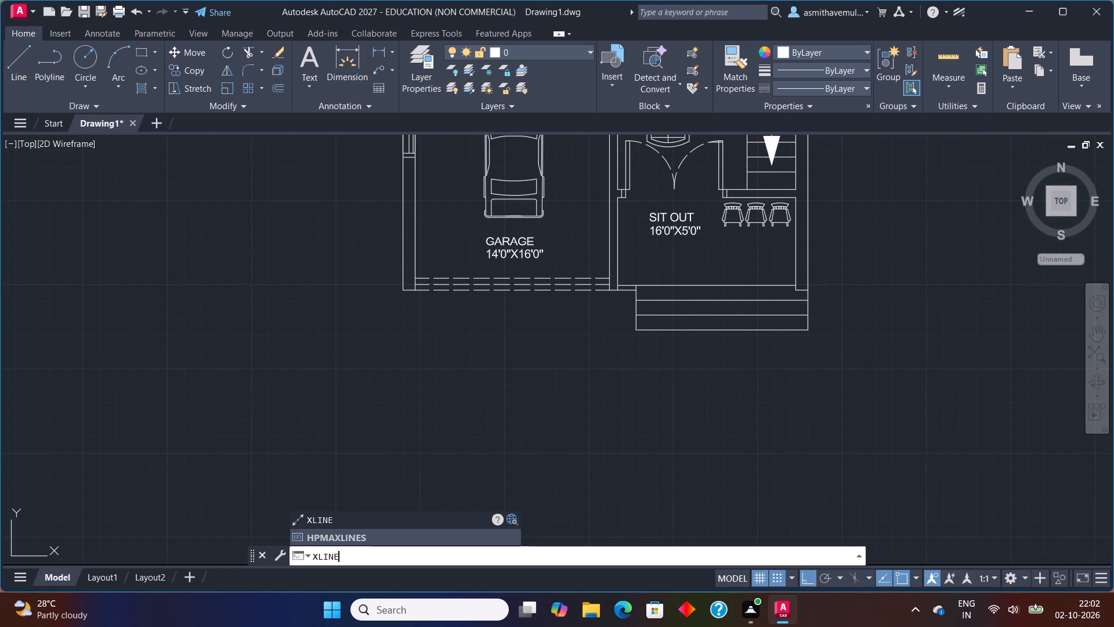
pyautogui.press('Return')
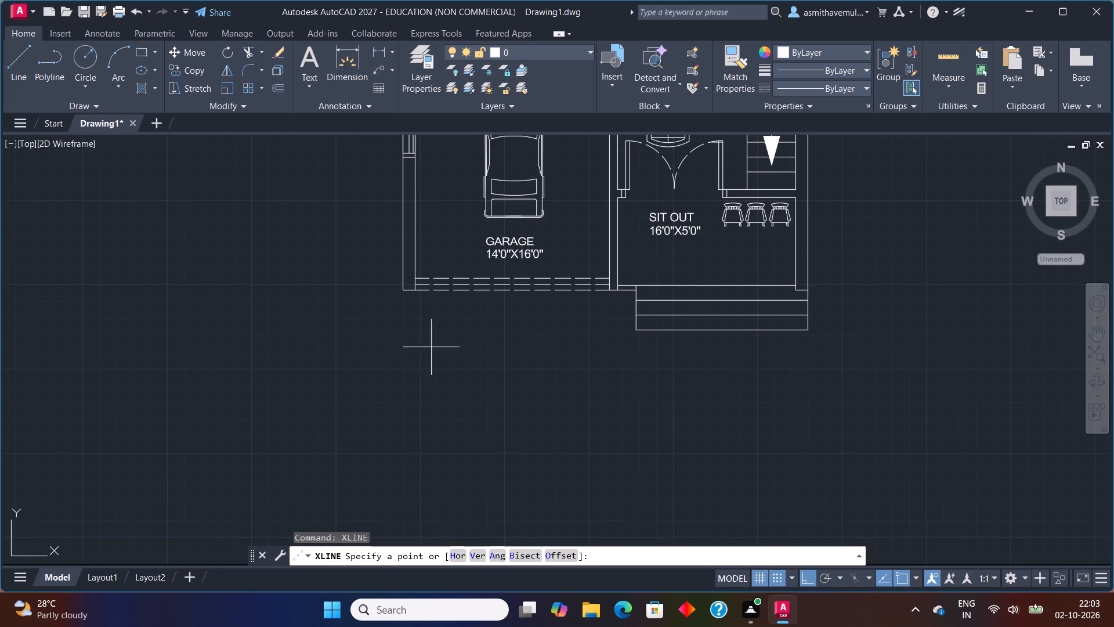
pyautogui.click(480, 560)
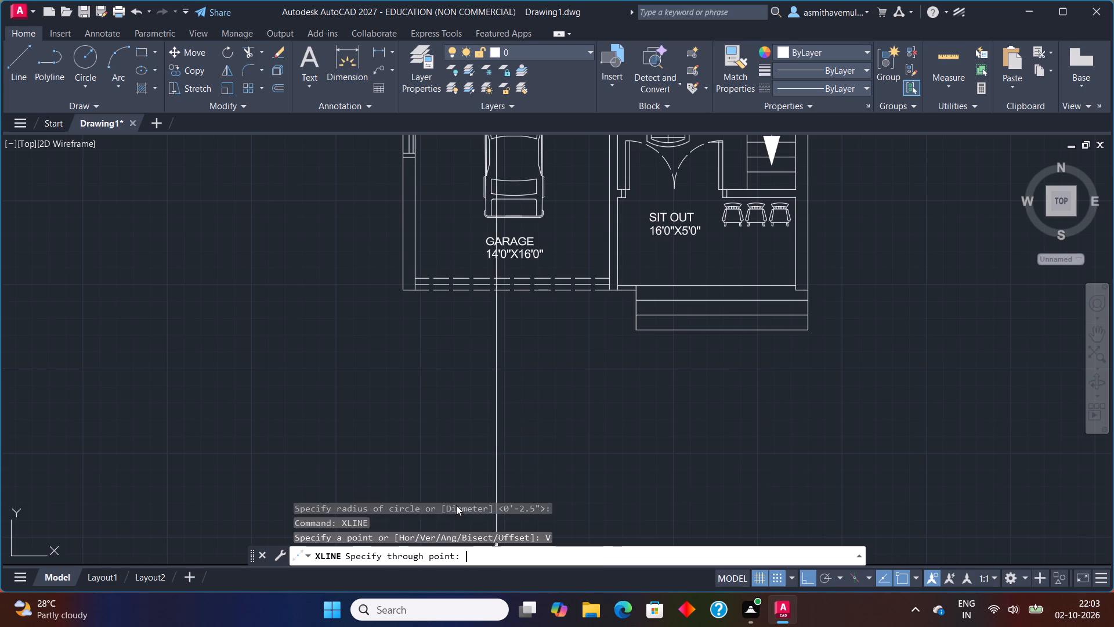
pyautogui.moveTo(405, 353); pyautogui.dragTo(384, 434, button='middle')
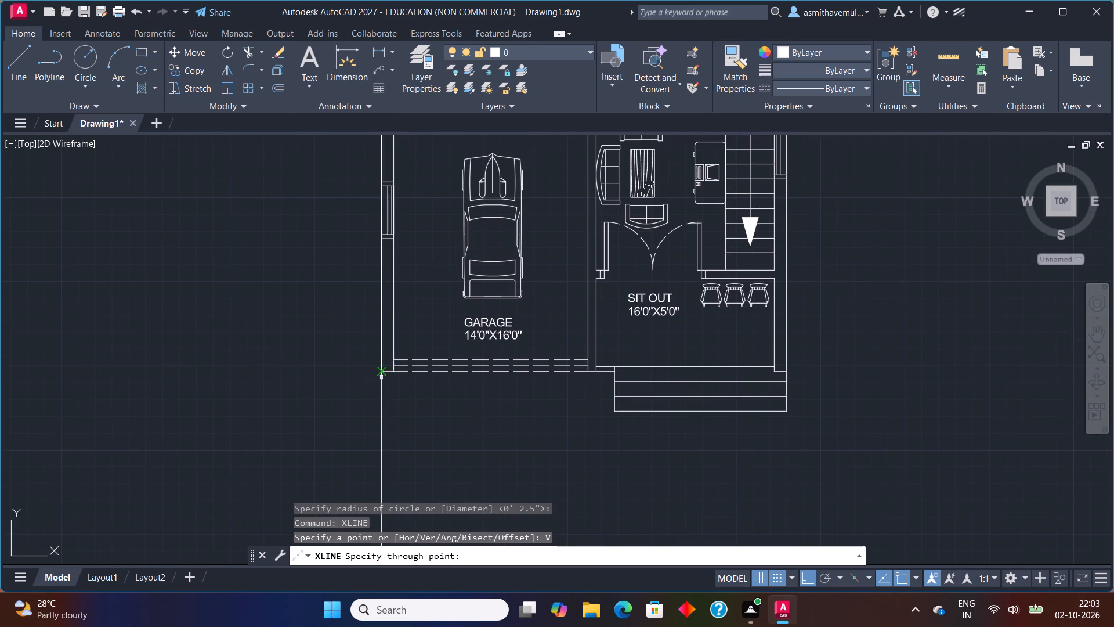
pyautogui.scroll(4, 380, 374)
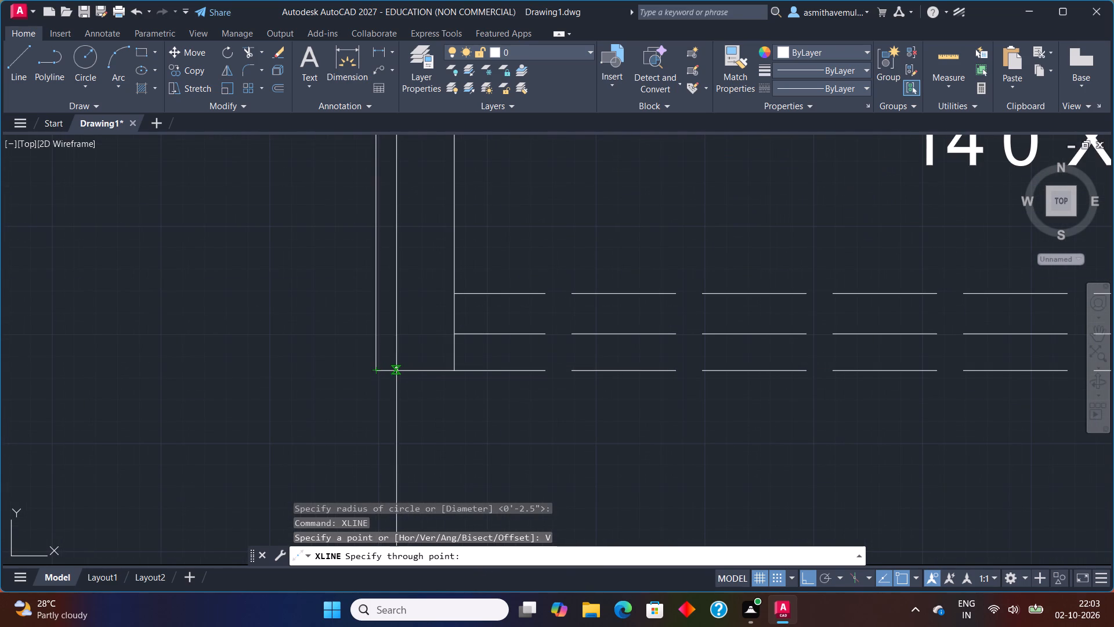
pyautogui.click(376, 370)
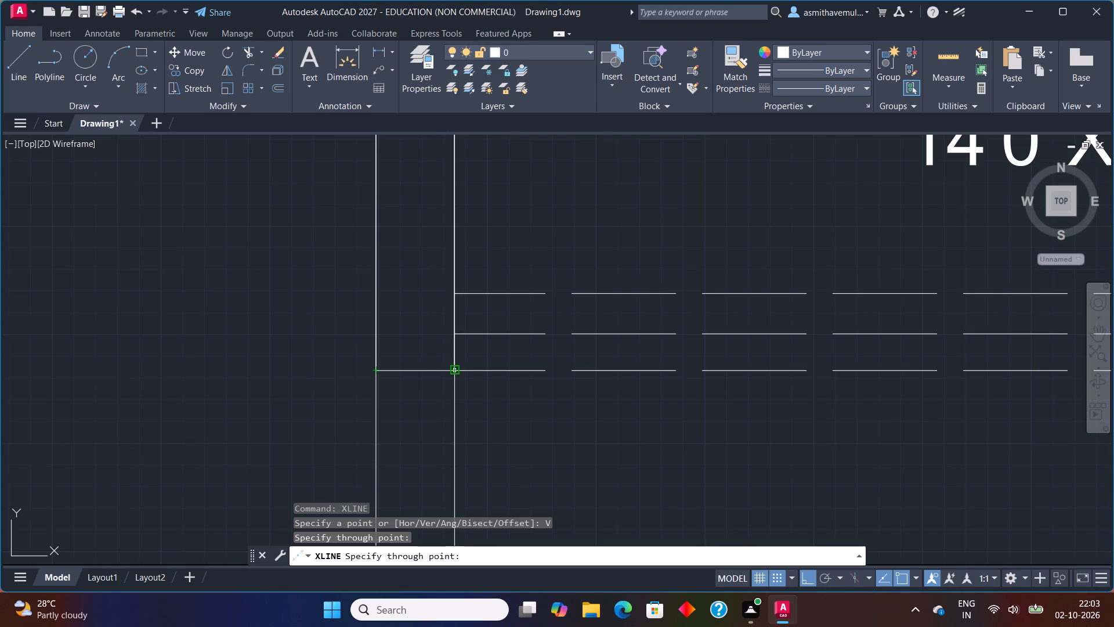
pyautogui.click(457, 367)
# Add vertical construction lines through both faces of the wall between garage and sit out, the inner step edge, and the sit out's outer corner.
pyautogui.scroll(-1, 661, 421)
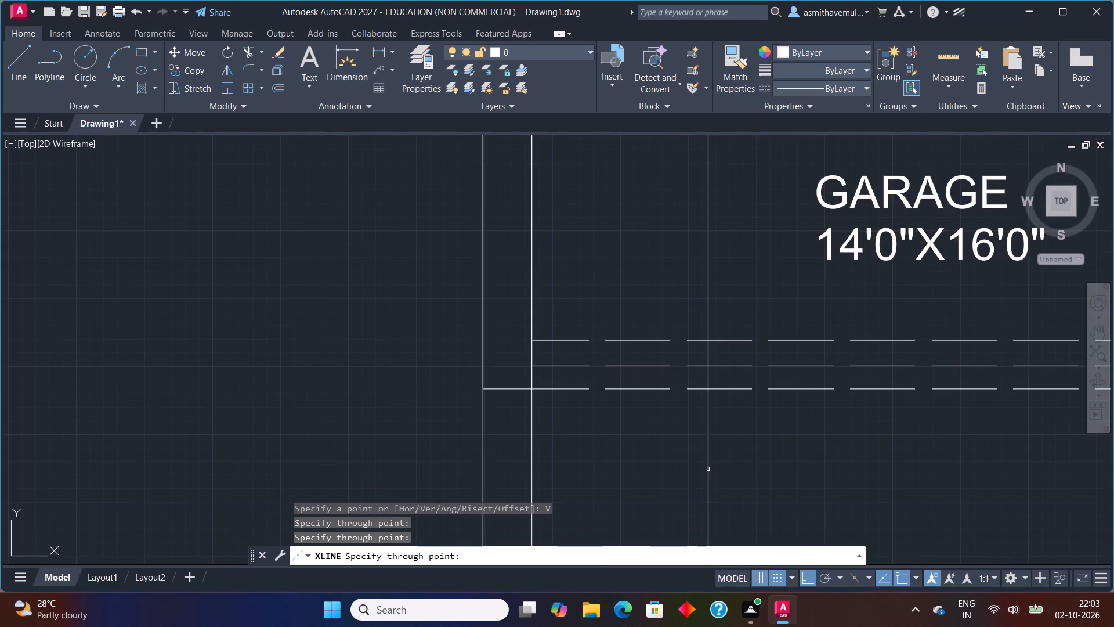
pyautogui.moveTo(711, 473); pyautogui.dragTo(399, 431, button='middle')
pyautogui.scroll(-1, 399, 431)
pyautogui.moveTo(731, 496); pyautogui.dragTo(556, 488, button='middle')
pyautogui.scroll(1, 569, 475)
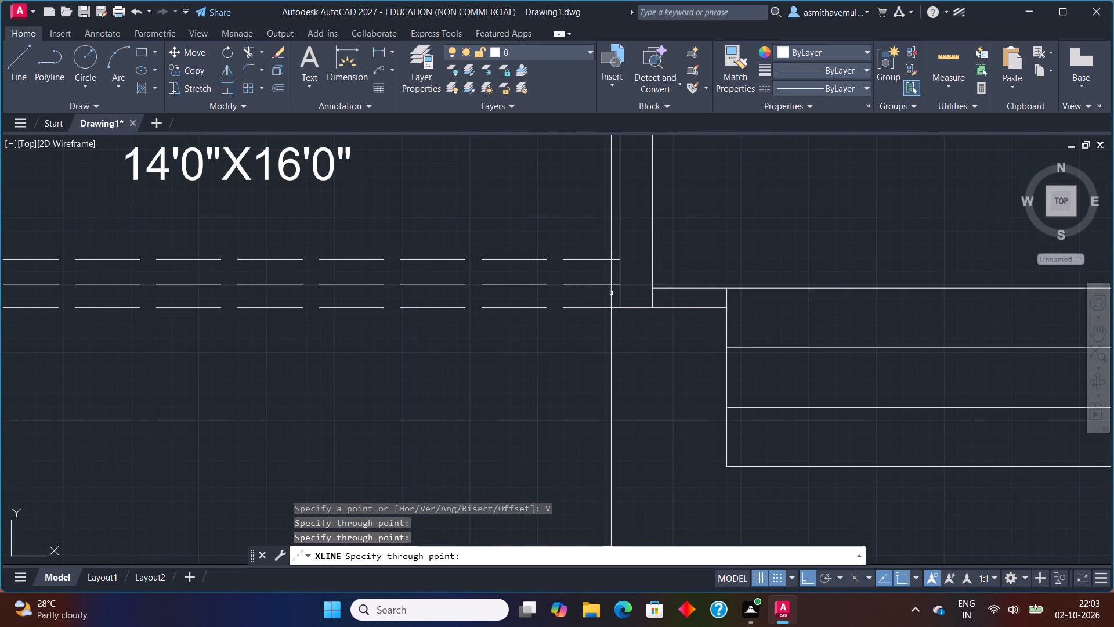
pyautogui.click(618, 311)
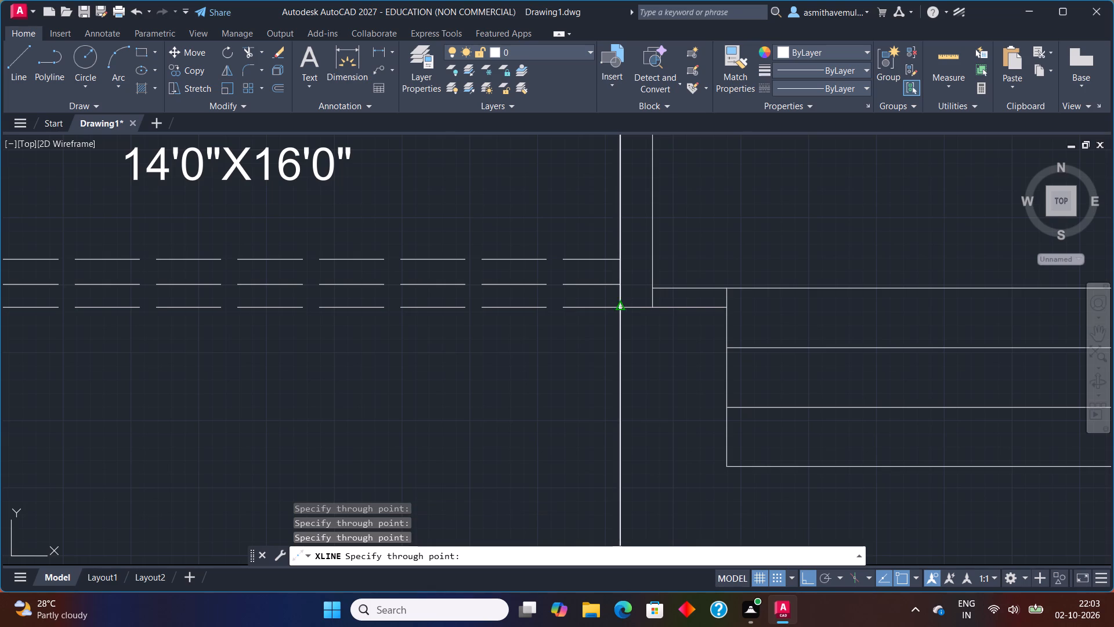
pyautogui.click(657, 309)
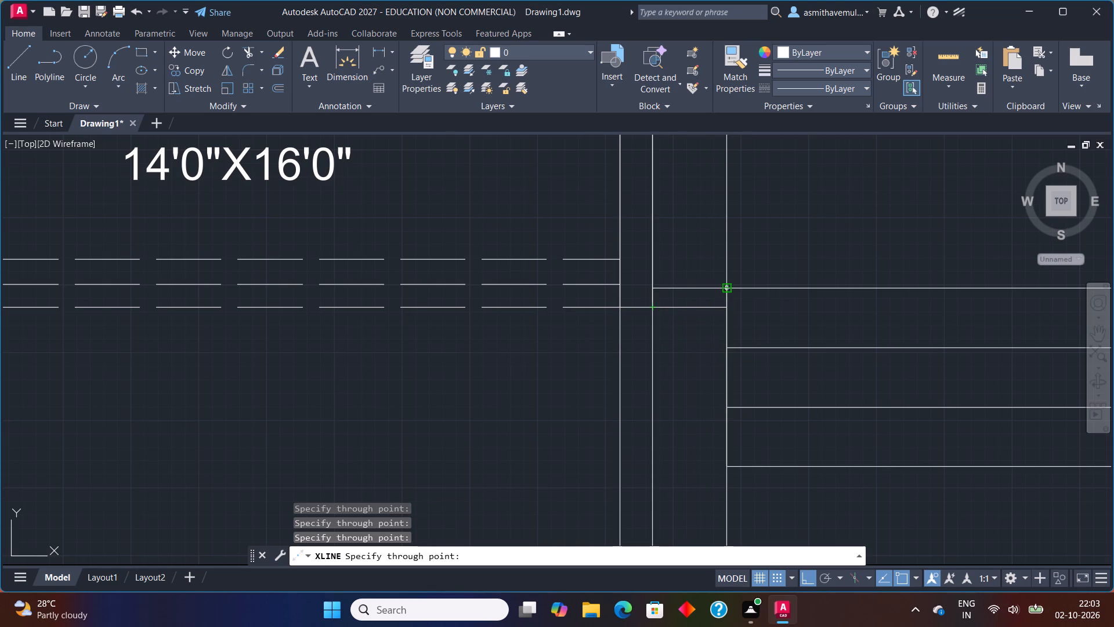
pyautogui.click(730, 291)
pyautogui.scroll(-2, 767, 292)
pyautogui.moveTo(879, 344); pyautogui.dragTo(621, 372, button='middle')
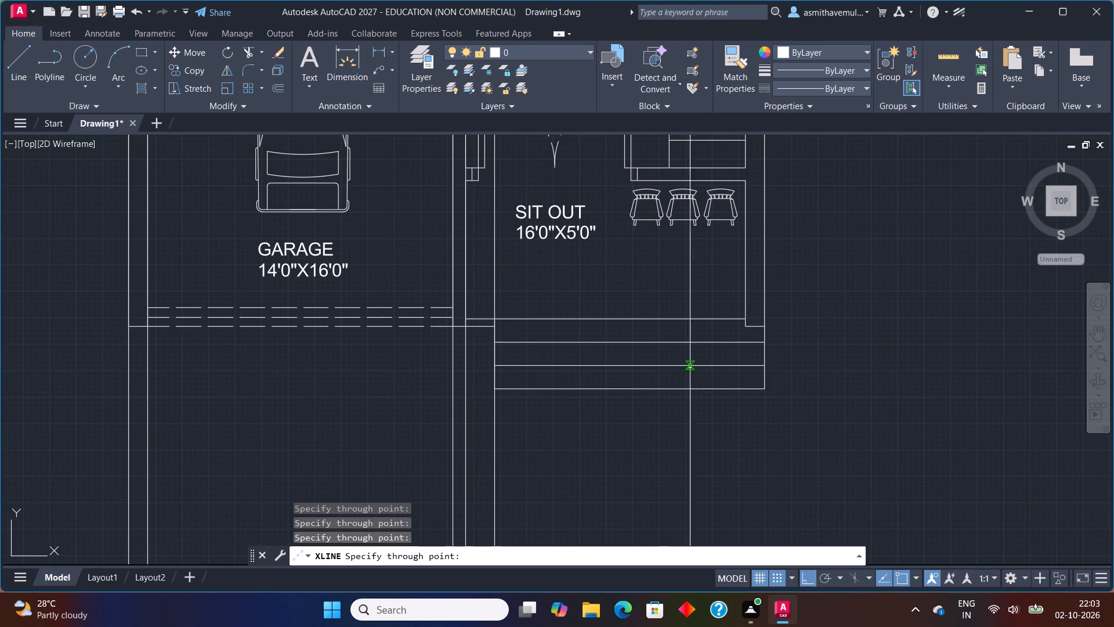
pyautogui.click(765, 327)
pyautogui.press('Escape')
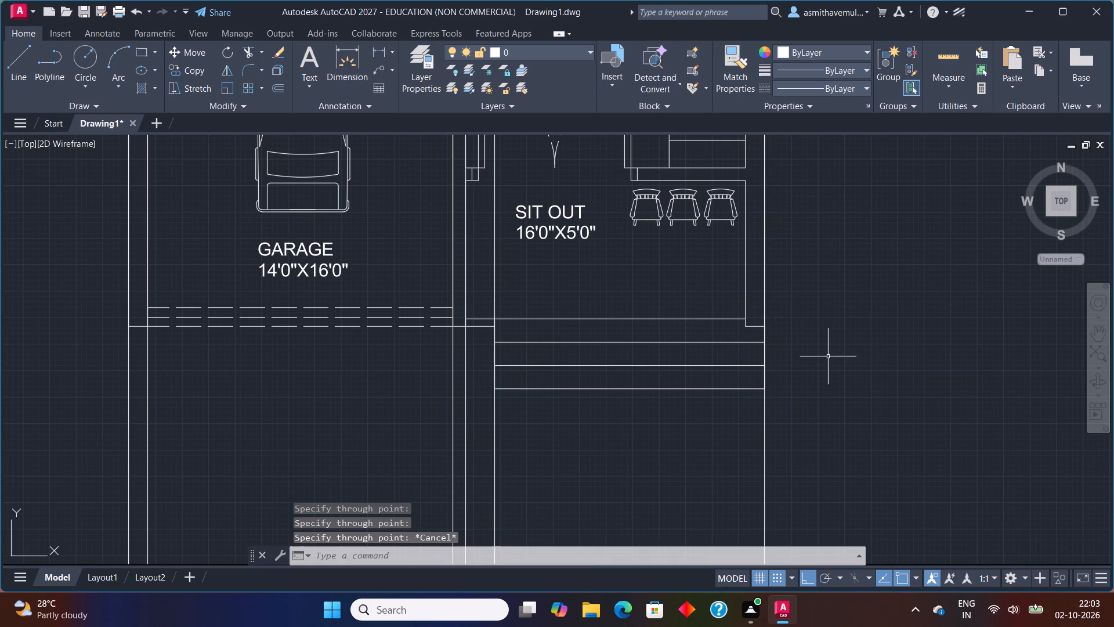
# Draw a horizontal base line below the floor plan, spanning from the first to the last vertical construction line.
pyautogui.scroll(-3, 828, 357)
pyautogui.moveTo(773, 455); pyautogui.dragTo(743, 383, button='middle')
pyautogui.scroll(1, 735, 374)
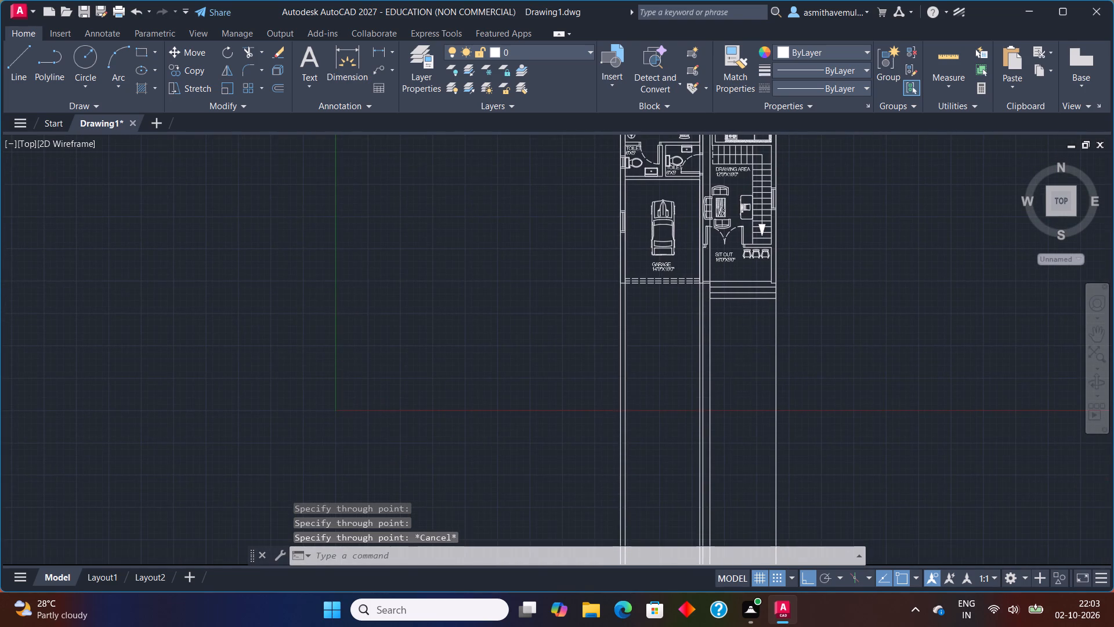
pyautogui.moveTo(709, 360); pyautogui.dragTo(664, 394, button='middle')
pyautogui.scroll(1, 658, 390)
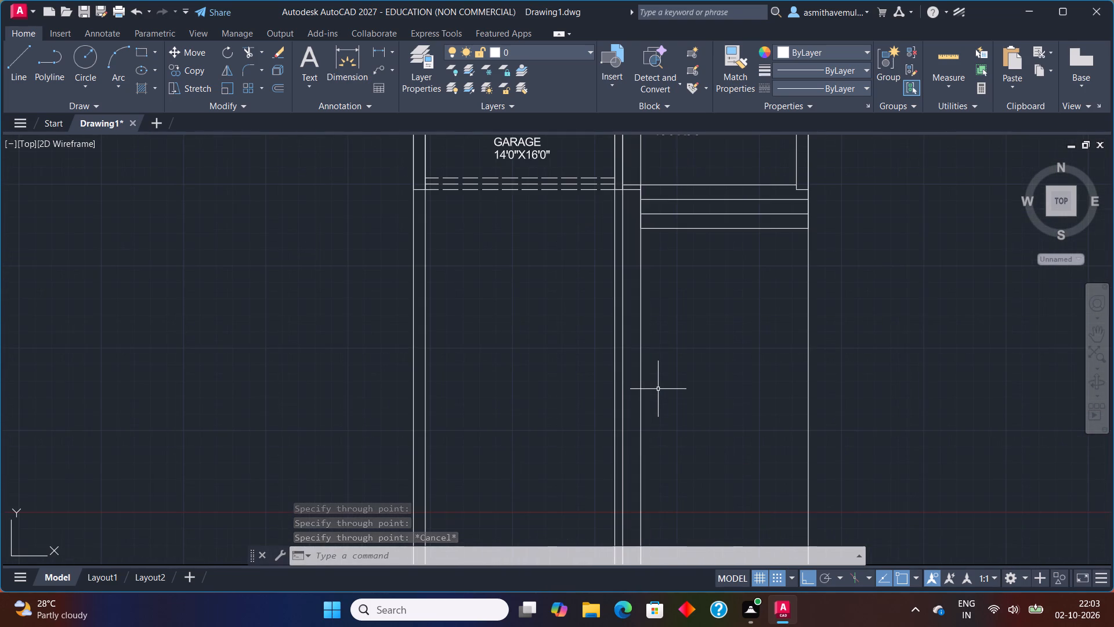
pyautogui.moveTo(656, 438); pyautogui.dragTo(641, 293, button='middle')
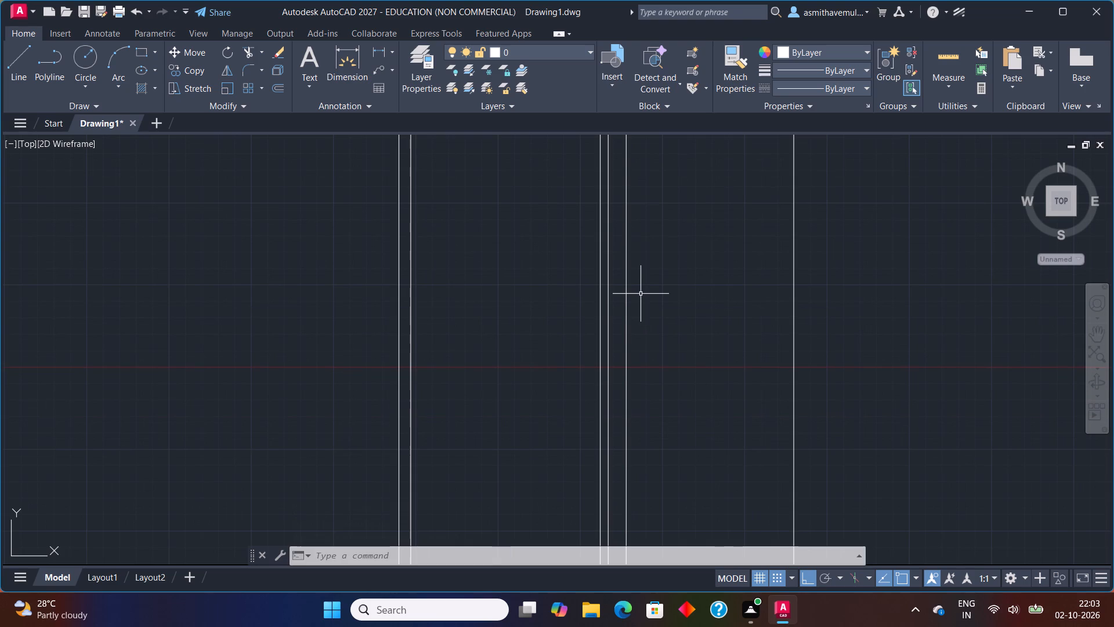
pyautogui.press('l')
pyautogui.press('Return')
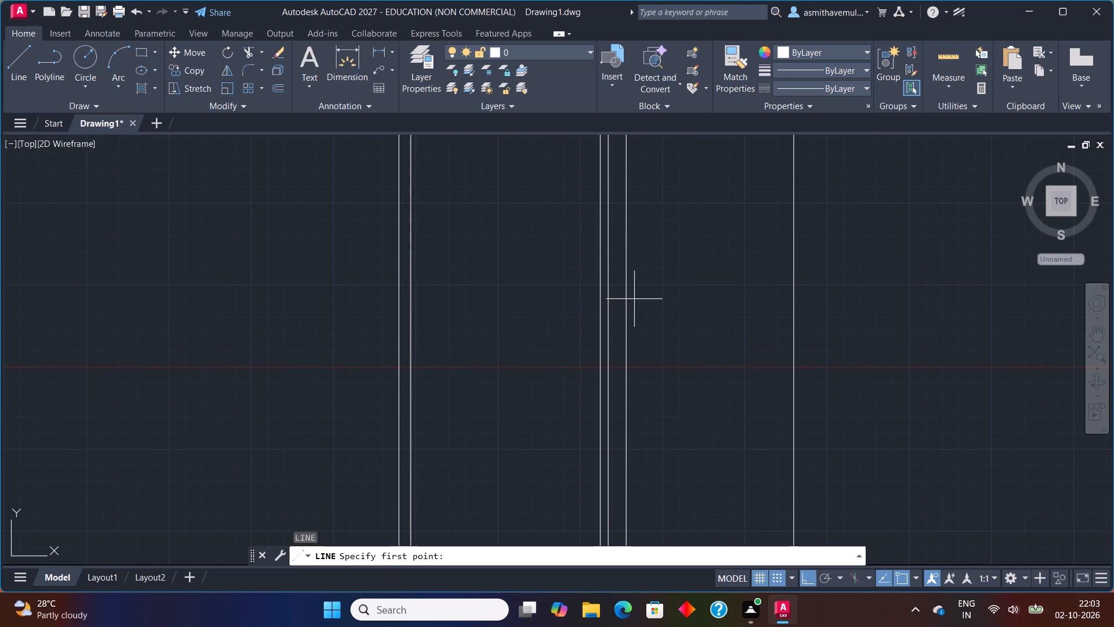
pyautogui.click(397, 489)
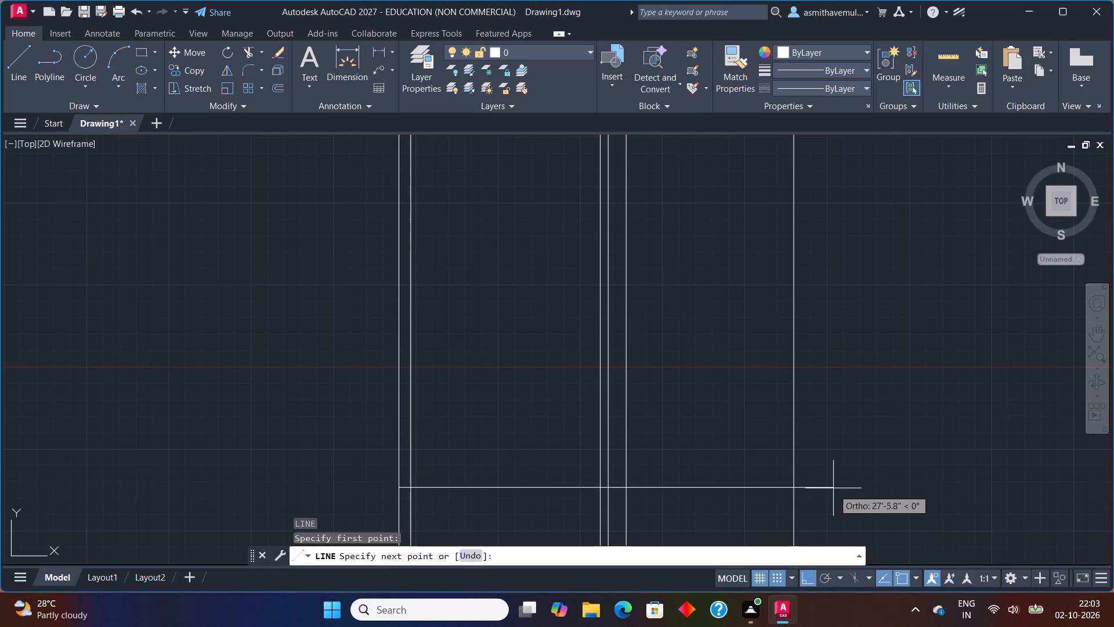
pyautogui.click(794, 486)
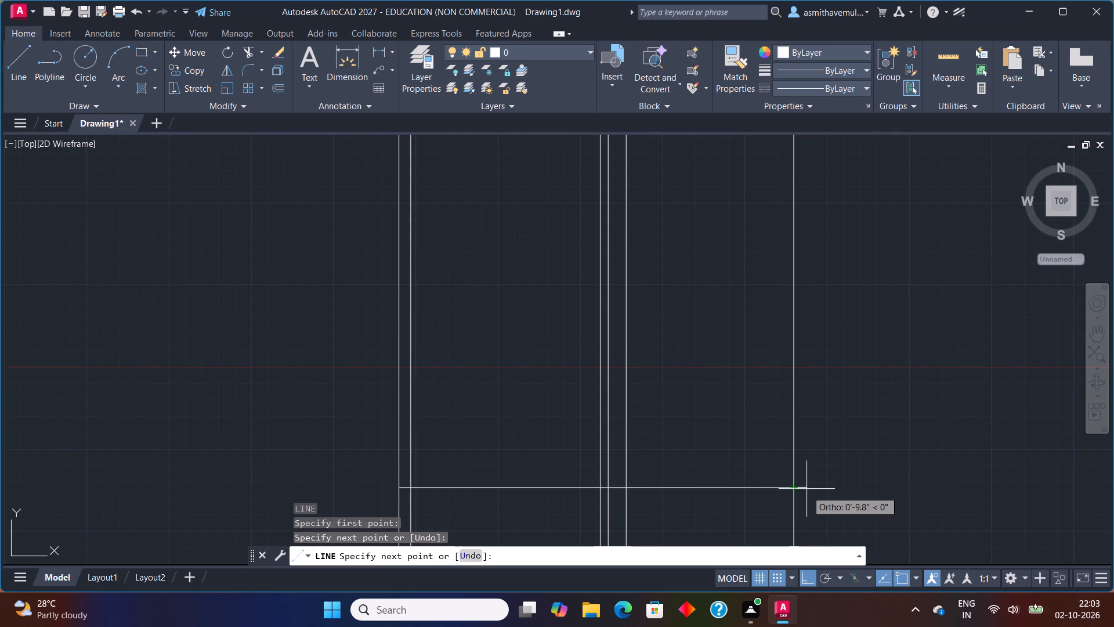
pyautogui.press('Escape')
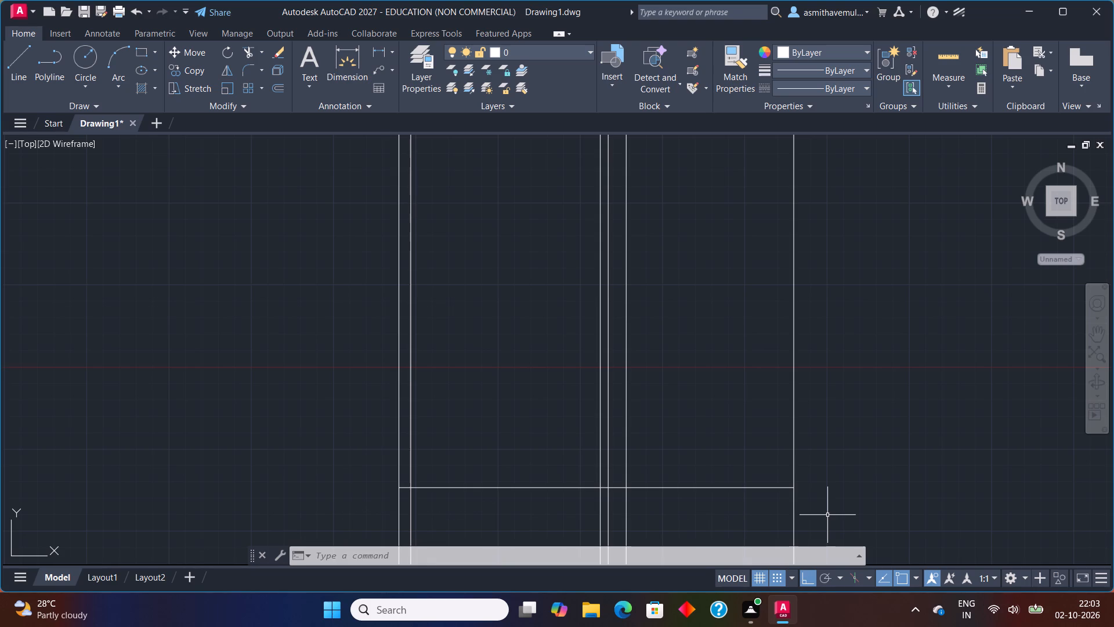
# Offset the horizontal base line 10' upward.
pyautogui.press('o')
pyautogui.press('Return')
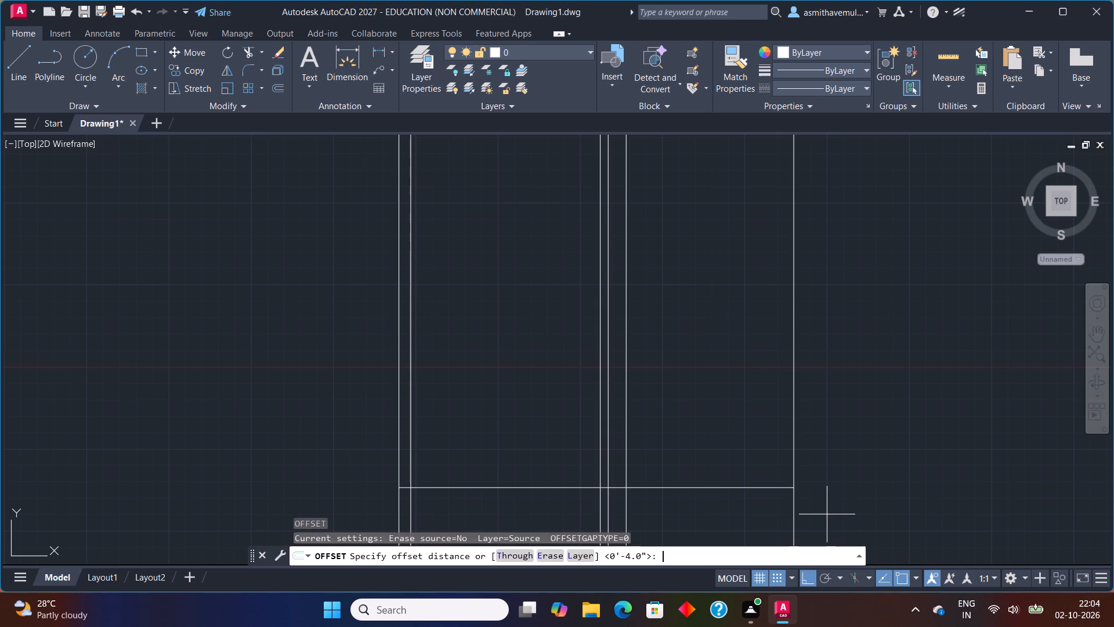
pyautogui.write('10')
pyautogui.press("'")
pyautogui.press('Return')
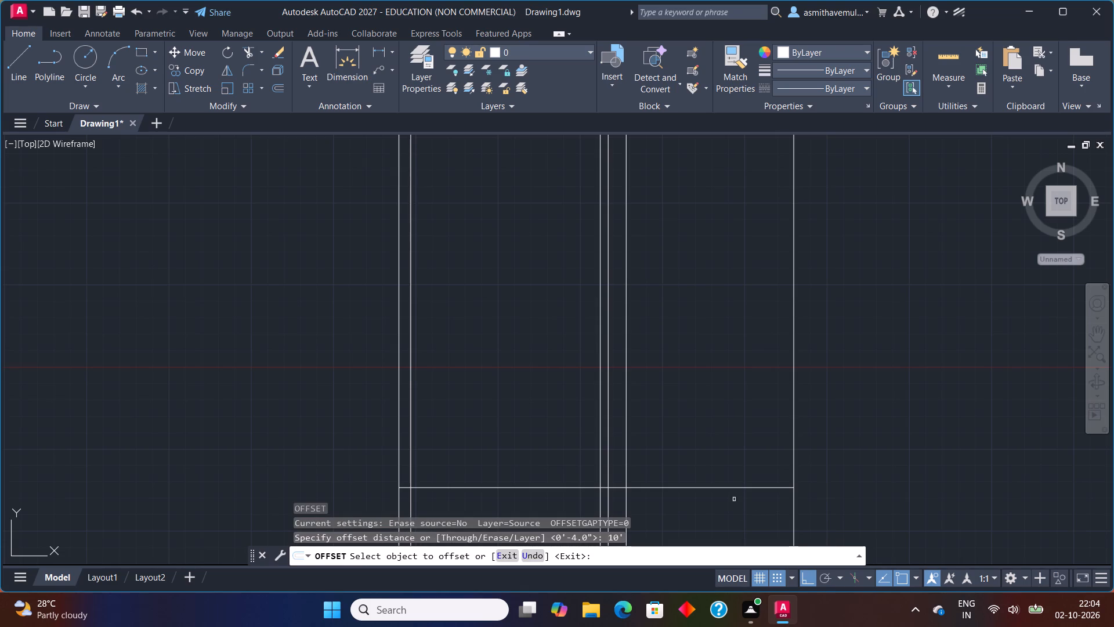
pyautogui.moveTo(734, 490); pyautogui.dragTo(734, 482)
pyautogui.click(744, 387)
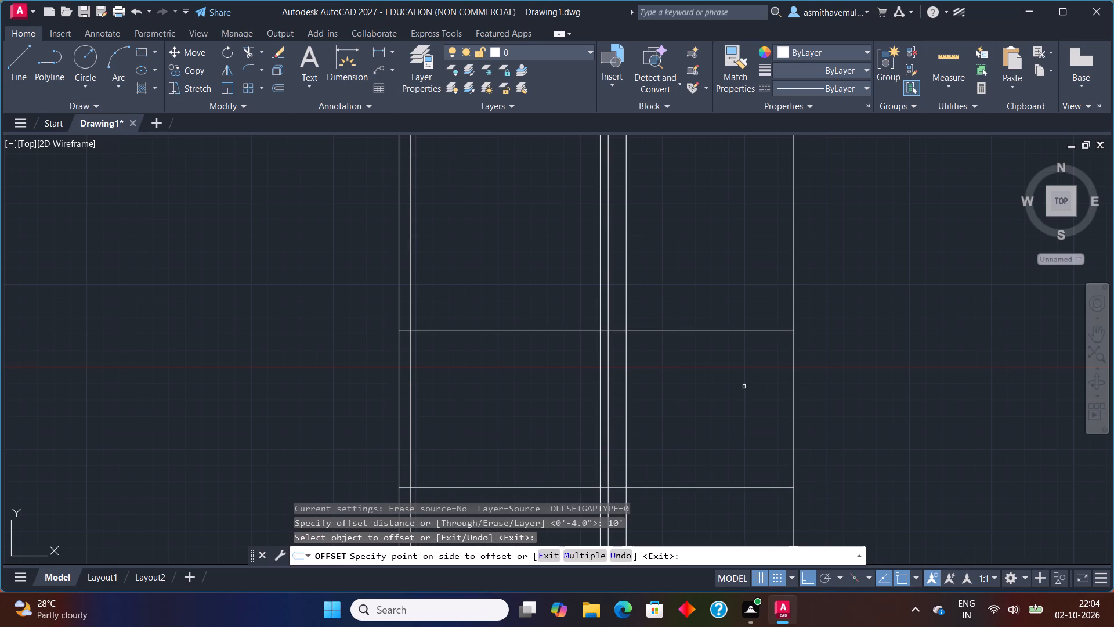
pyautogui.press('Escape')
# Trim the vertical construction lines below the base line and above the offset line, keeping only the parts between them.
pyautogui.scroll(-1, 744, 389)
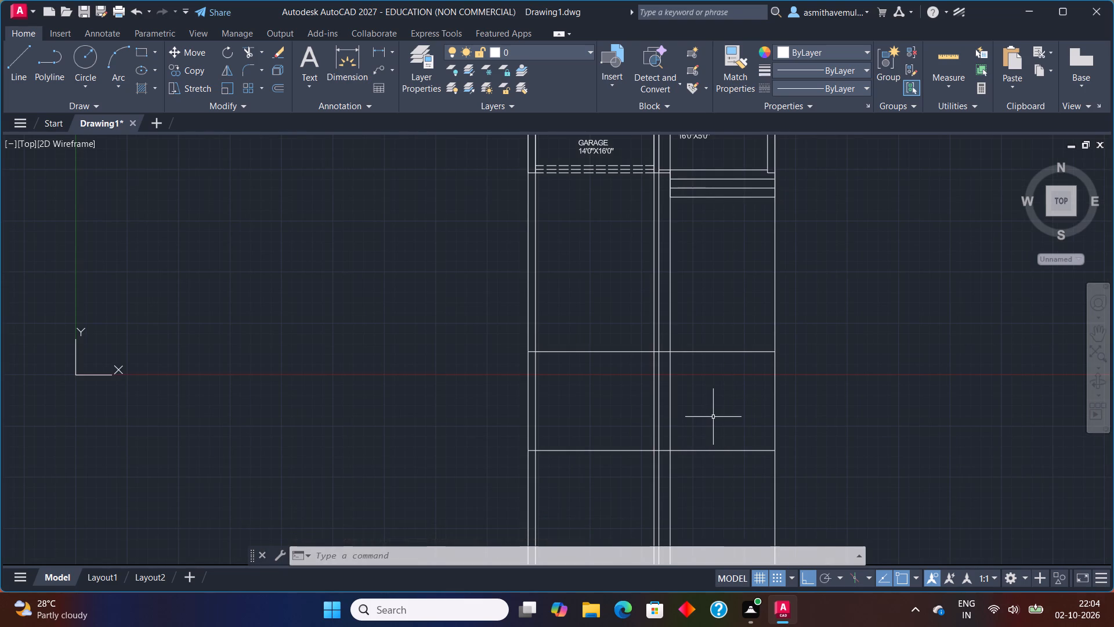
pyautogui.write('TRIM')
pyautogui.press('Return')
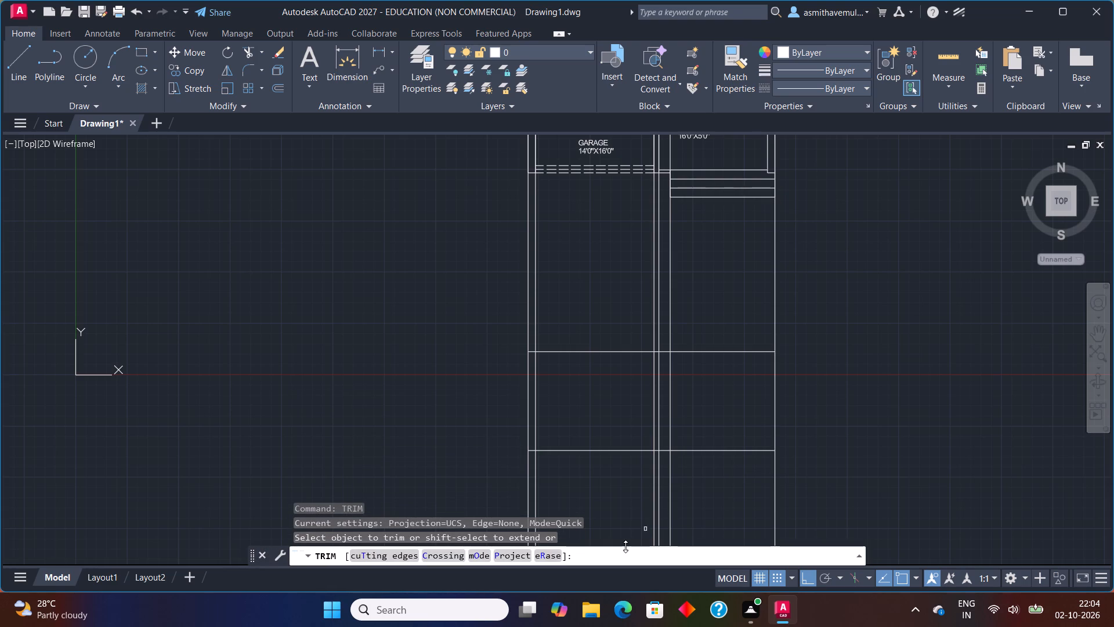
pyautogui.scroll(-1, 799, 380)
pyautogui.moveTo(804, 280); pyautogui.dragTo(804, 271, button='middle')
pyautogui.moveTo(815, 455); pyautogui.dragTo(592, 473)
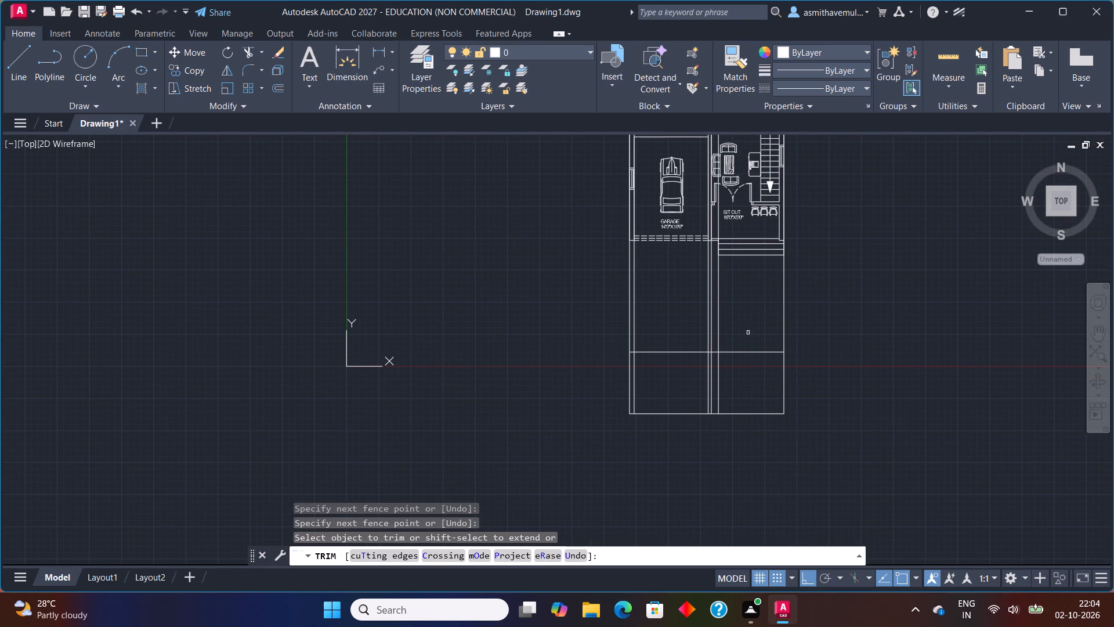
pyautogui.moveTo(810, 302); pyautogui.dragTo(520, 299)
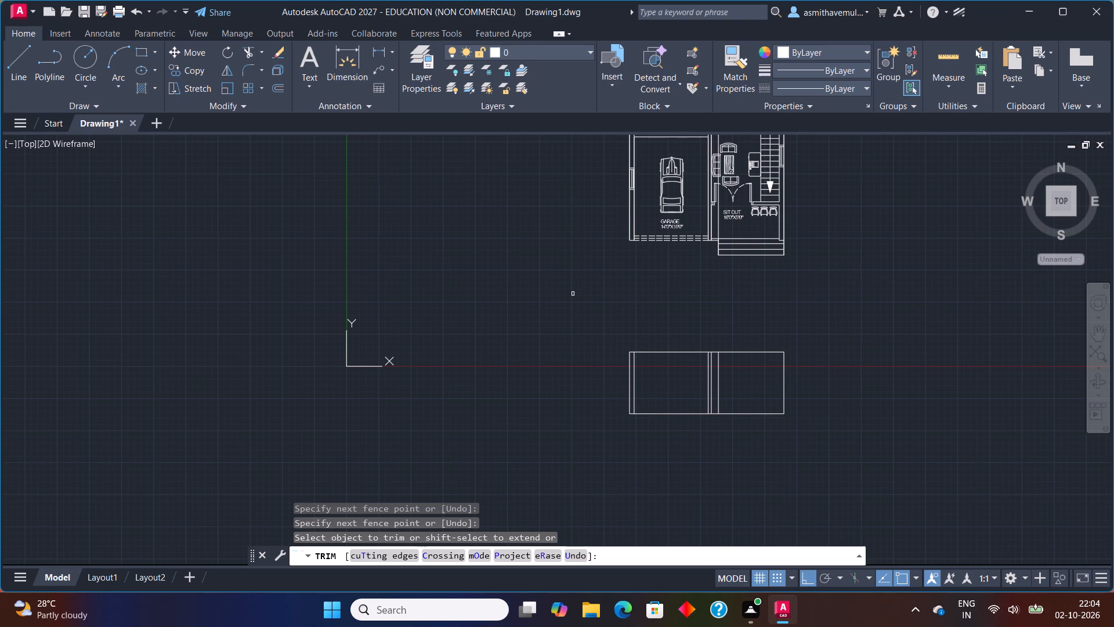
pyautogui.press('Escape')
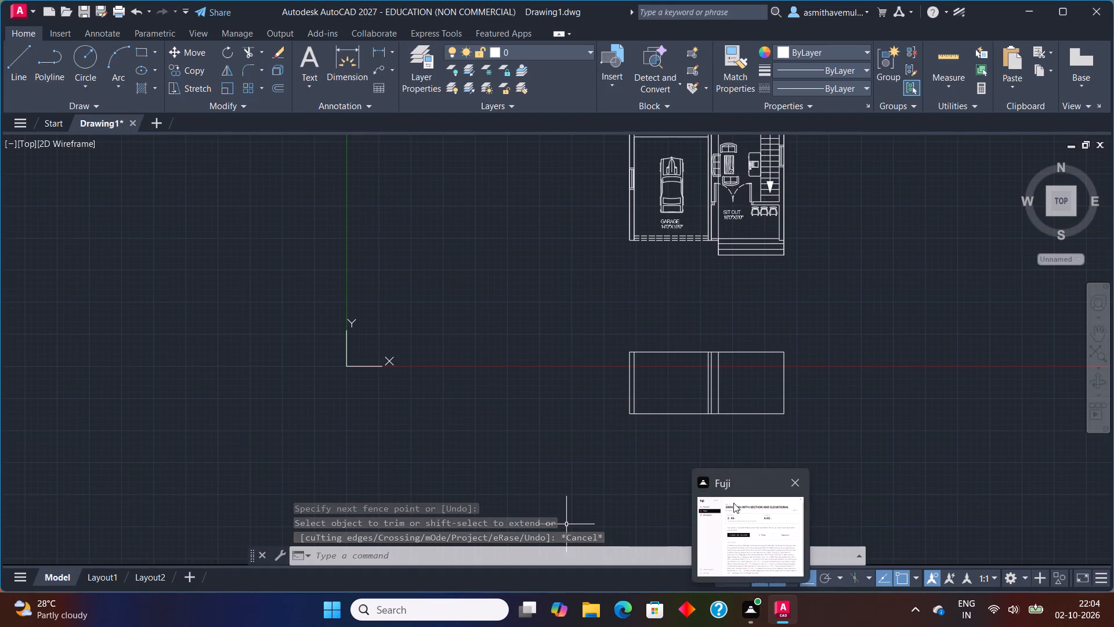
# Move the whole elevation outline, verticals and both horizontal lines, with Ortho off to the empty area just right of the plan's sit out.
pyautogui.scroll(1, 711, 417)
pyautogui.moveTo(708, 416); pyautogui.dragTo(645, 410, button='middle')
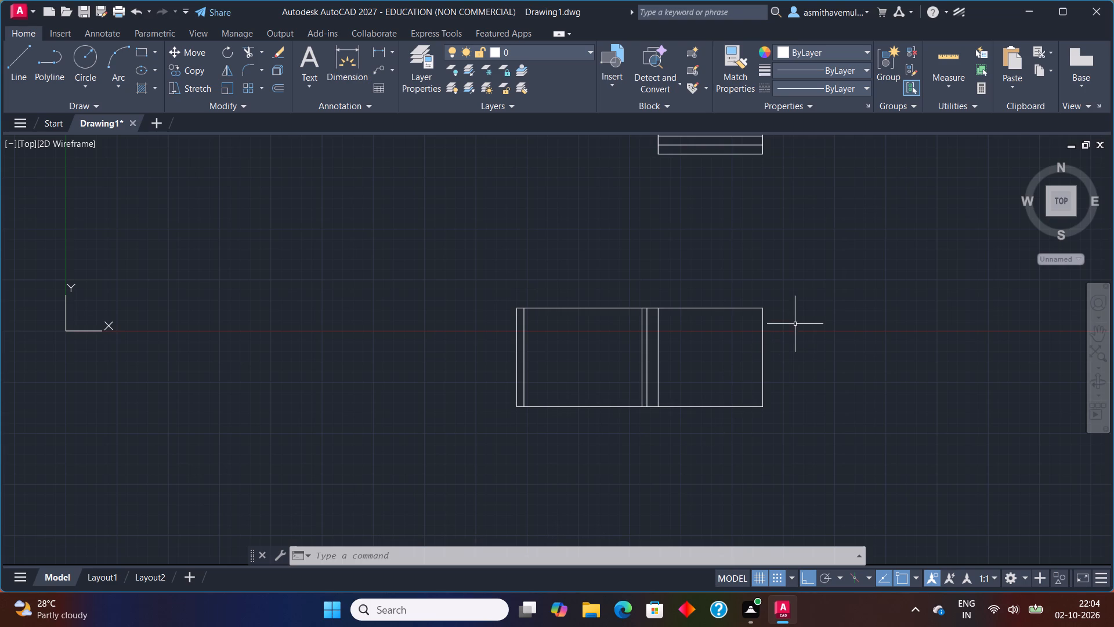
pyautogui.scroll(-1, 800, 311)
pyautogui.moveTo(800, 312); pyautogui.dragTo(659, 397, button='middle')
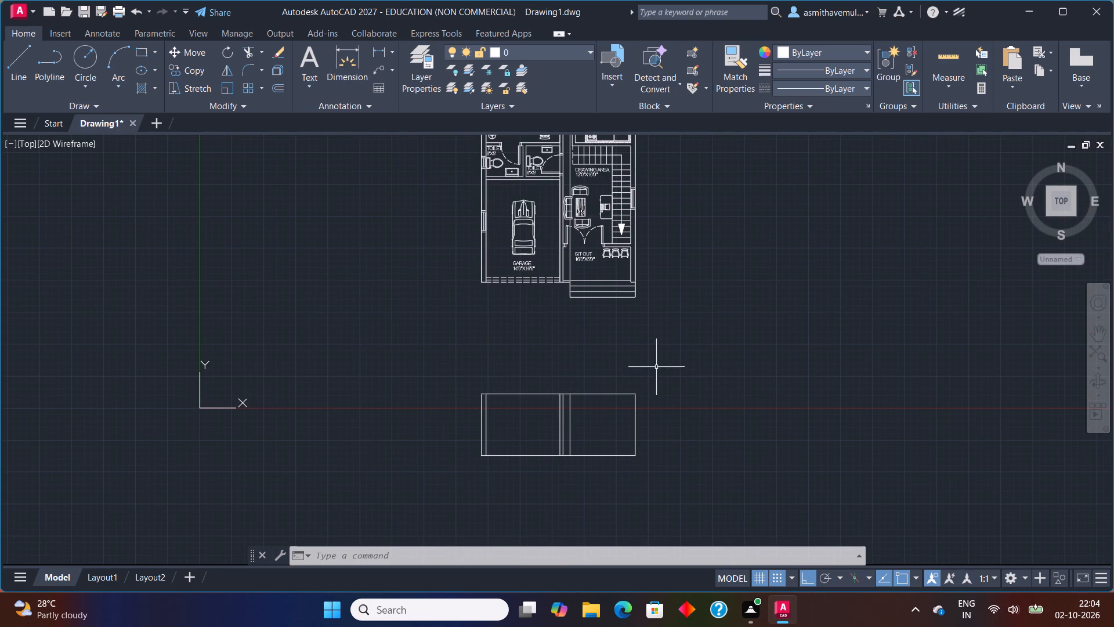
pyautogui.moveTo(665, 417); pyautogui.dragTo(428, 424)
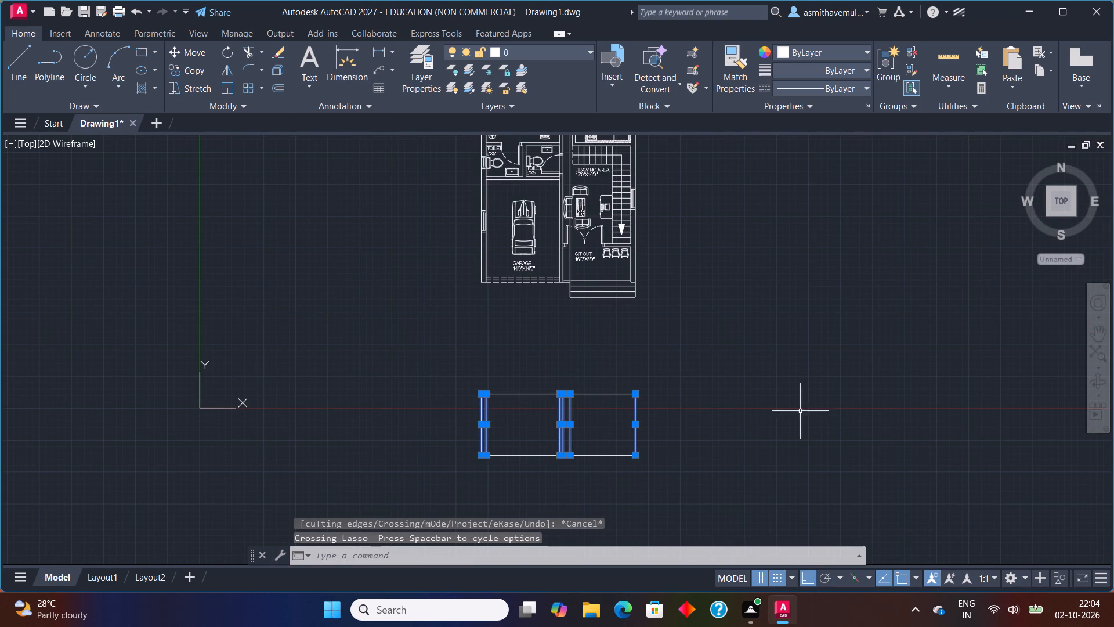
pyautogui.moveTo(743, 404); pyautogui.dragTo(518, 327)
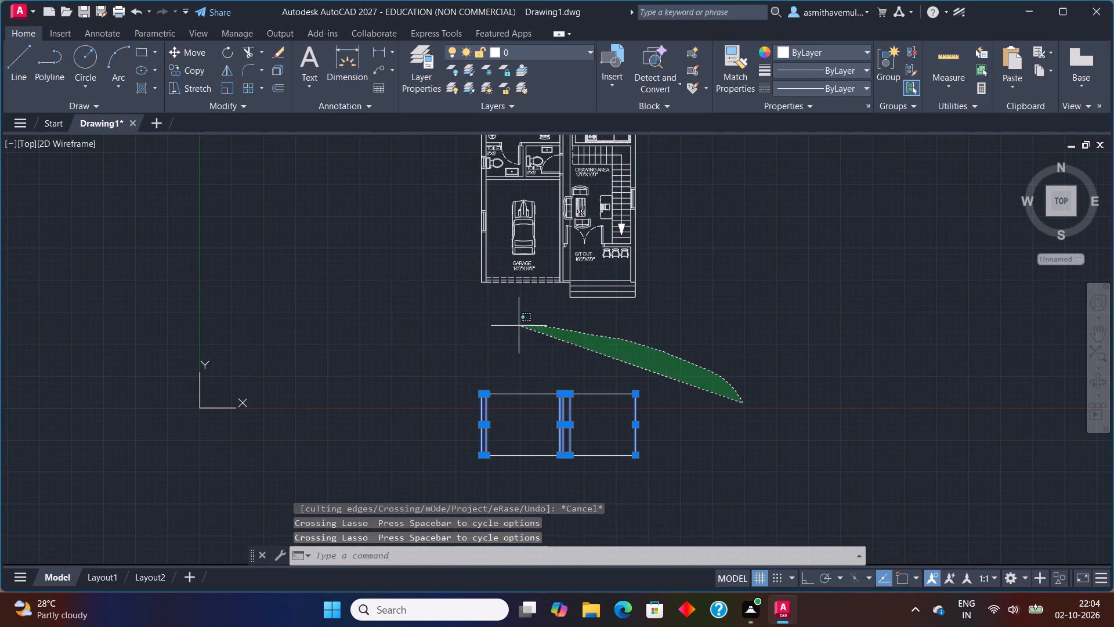
pyautogui.moveTo(518, 327); pyautogui.dragTo(575, 491)
pyautogui.press('m')
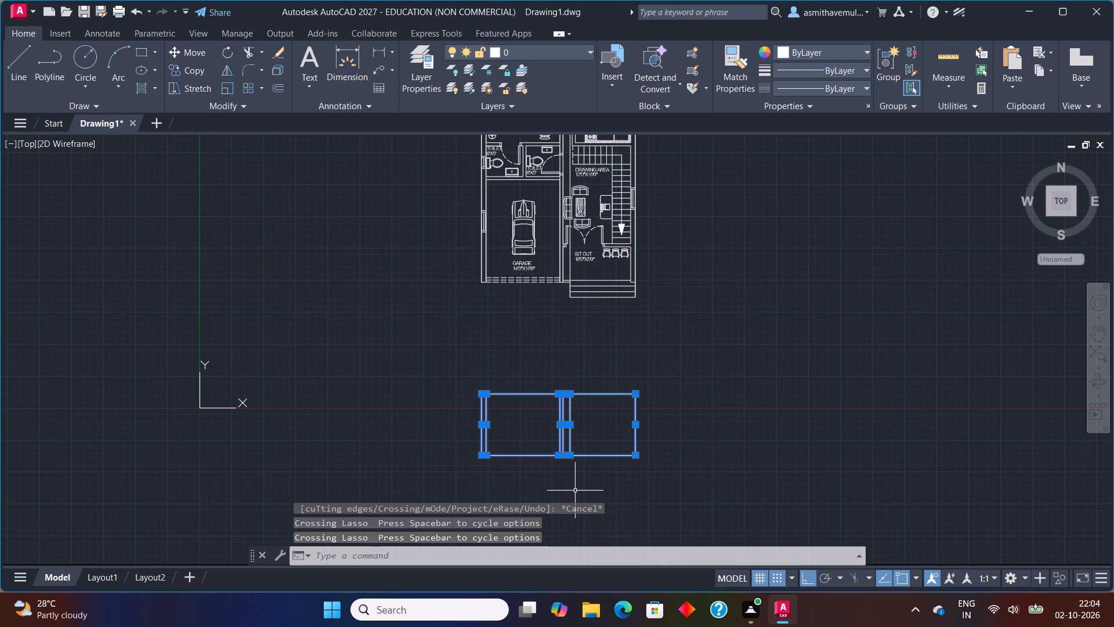
pyautogui.press('Return')
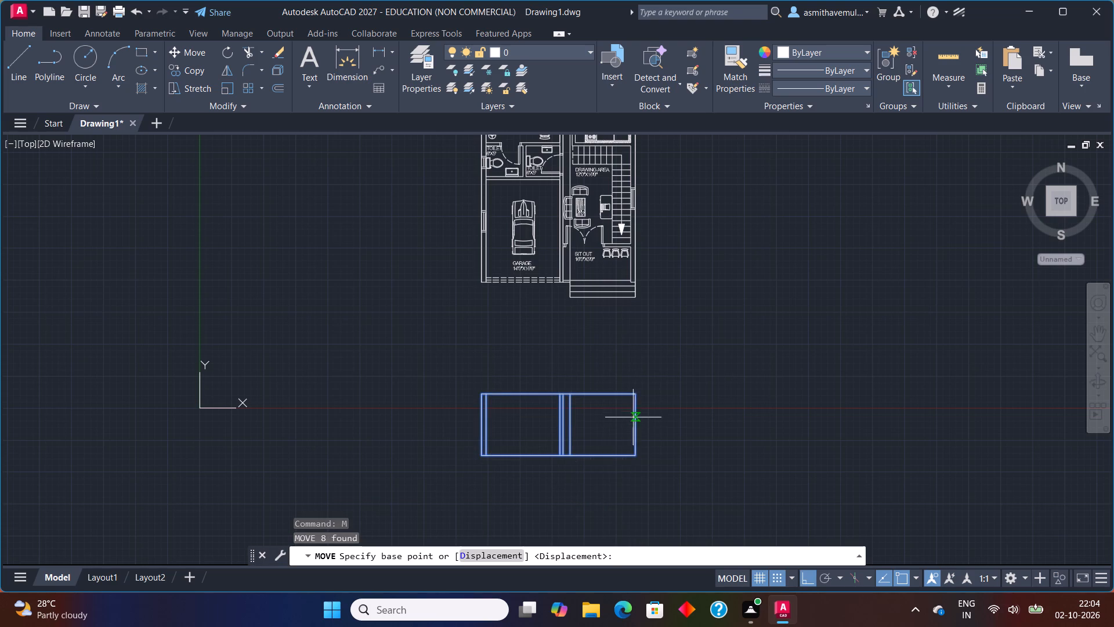
pyautogui.moveTo(638, 395); pyautogui.dragTo(644, 387)
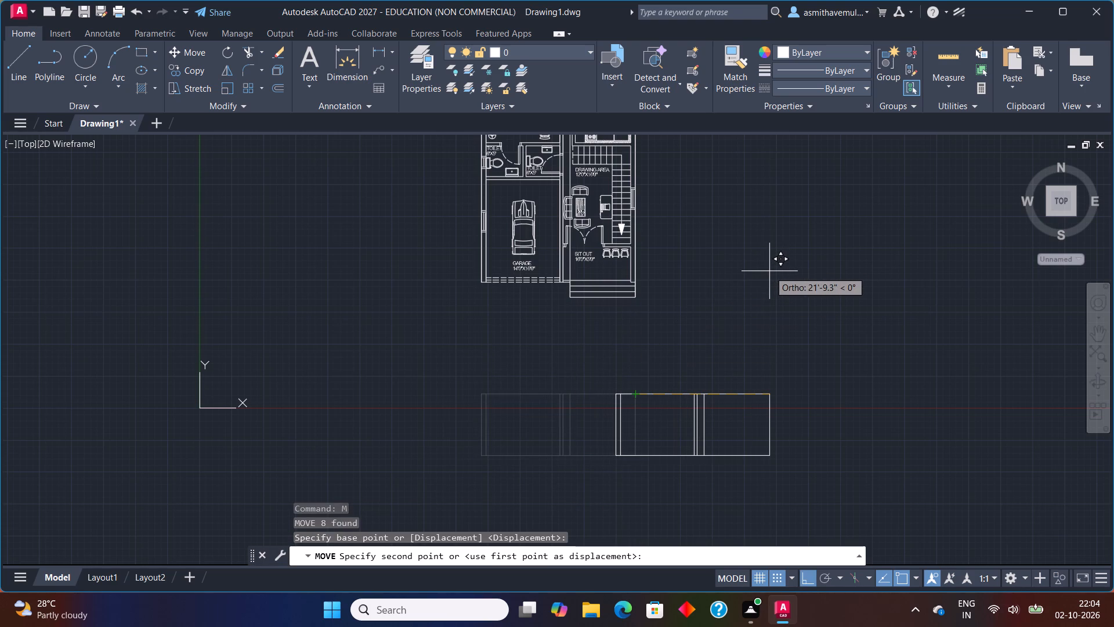
pyautogui.press('F8')
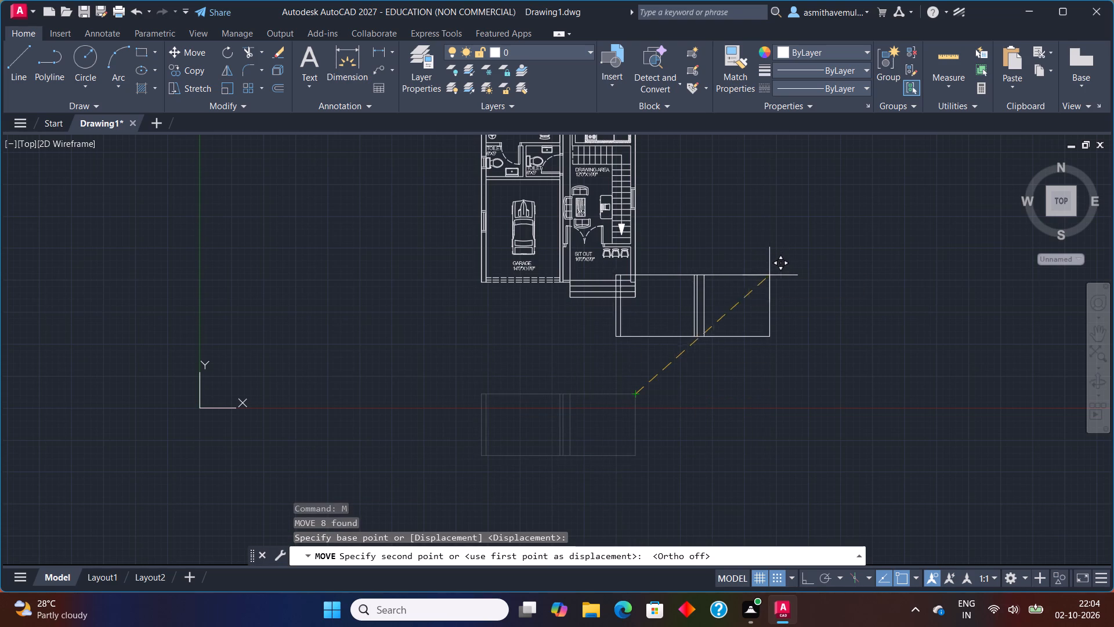
pyautogui.moveTo(820, 232); pyautogui.dragTo(721, 324, button='middle')
pyautogui.scroll(1, 820, 232)
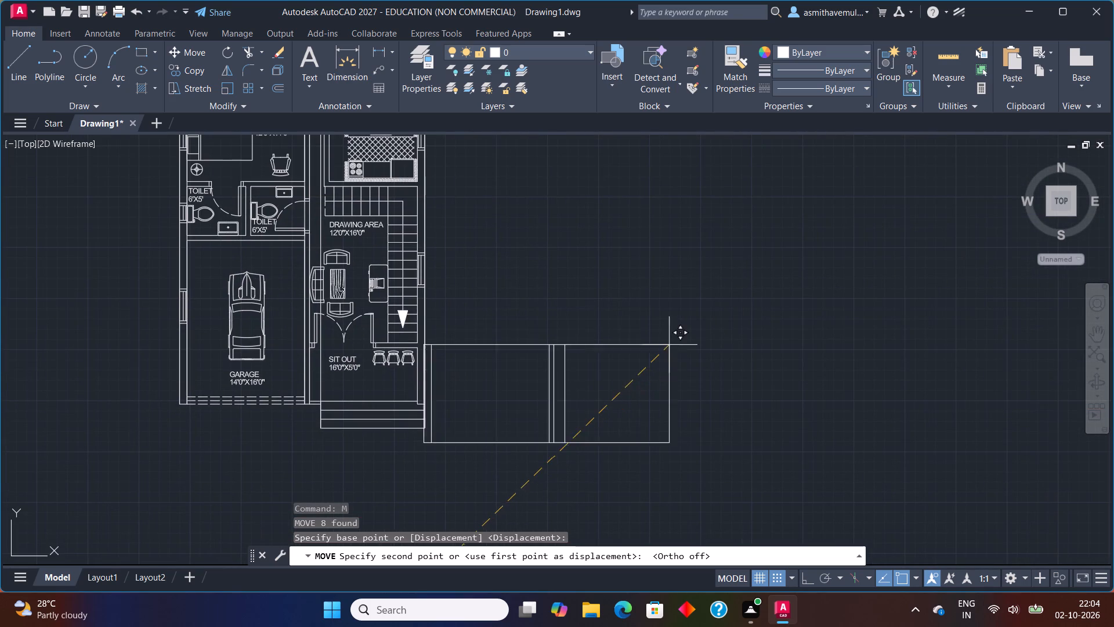
pyautogui.scroll(1, 677, 334)
pyautogui.moveTo(683, 330); pyautogui.dragTo(779, 278, button='middle')
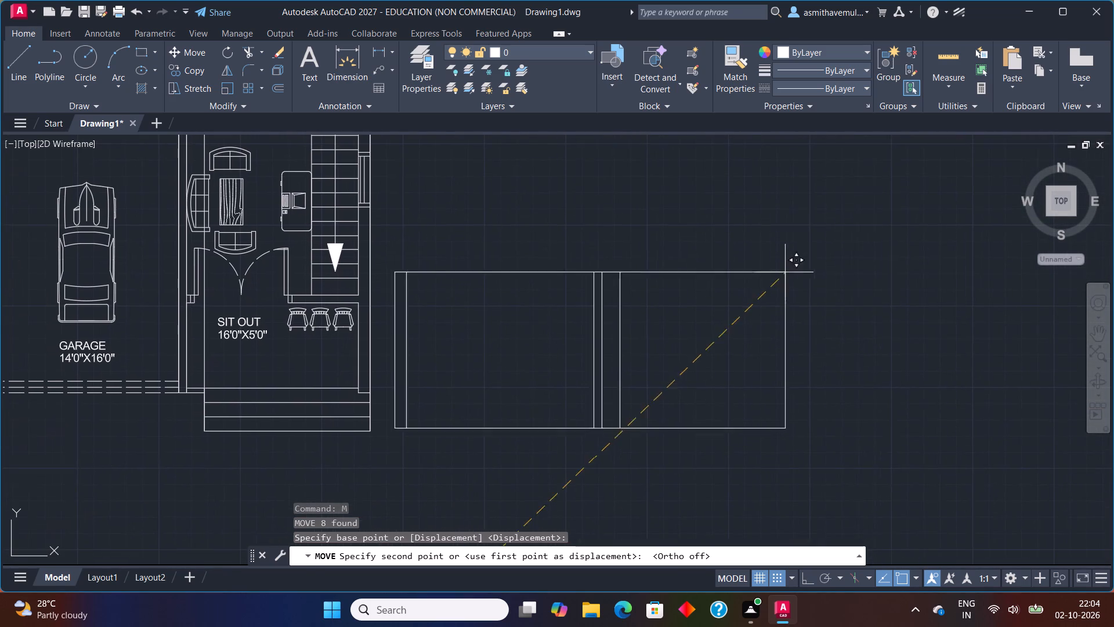
pyautogui.click(816, 260)
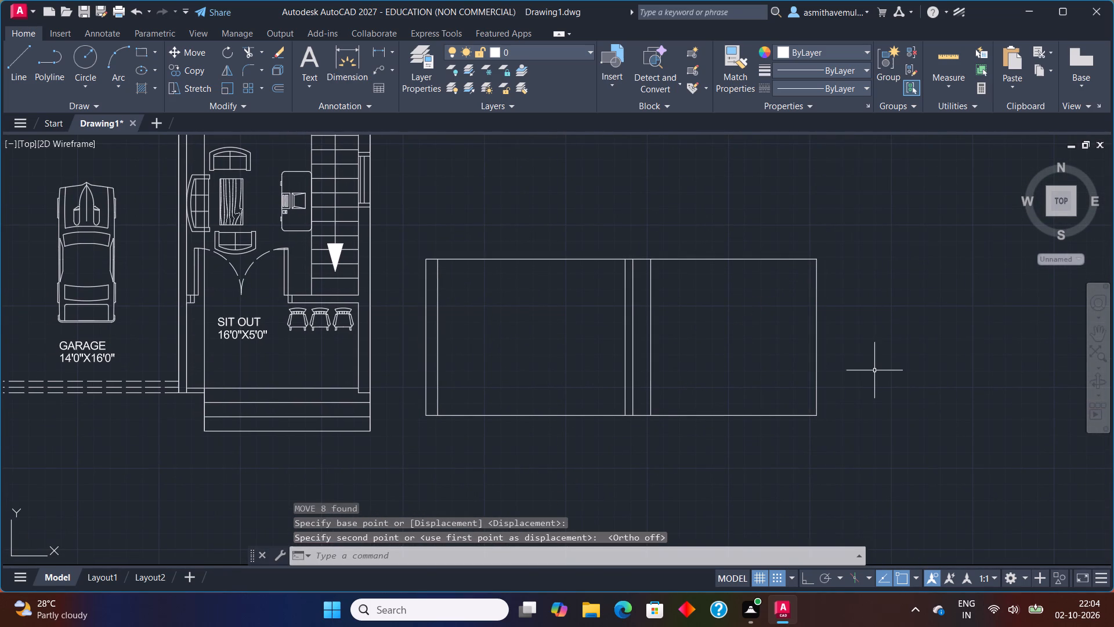
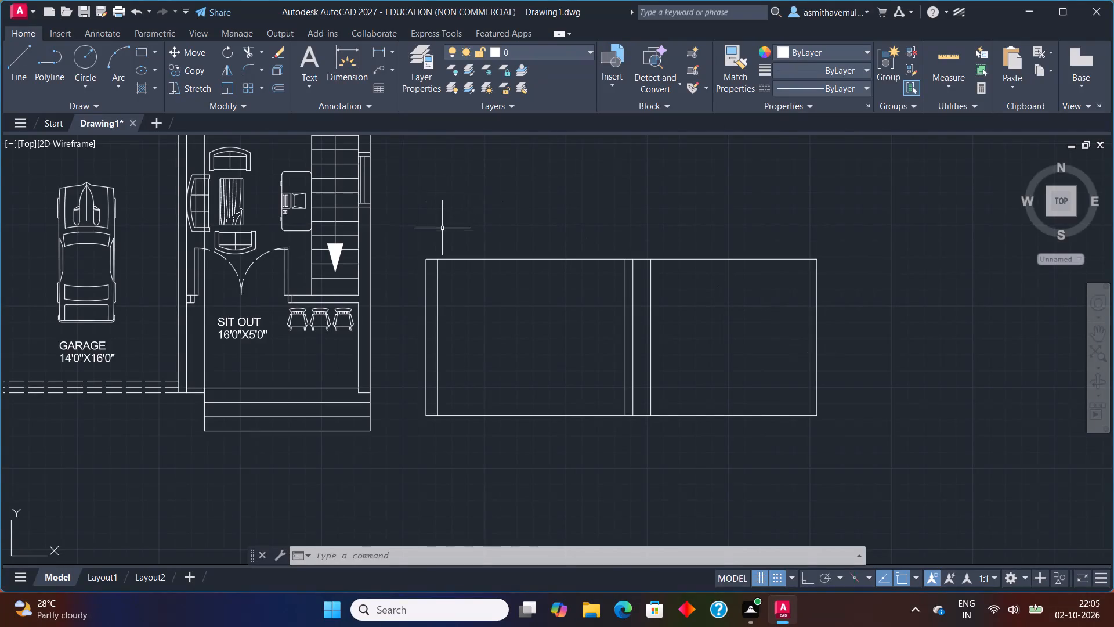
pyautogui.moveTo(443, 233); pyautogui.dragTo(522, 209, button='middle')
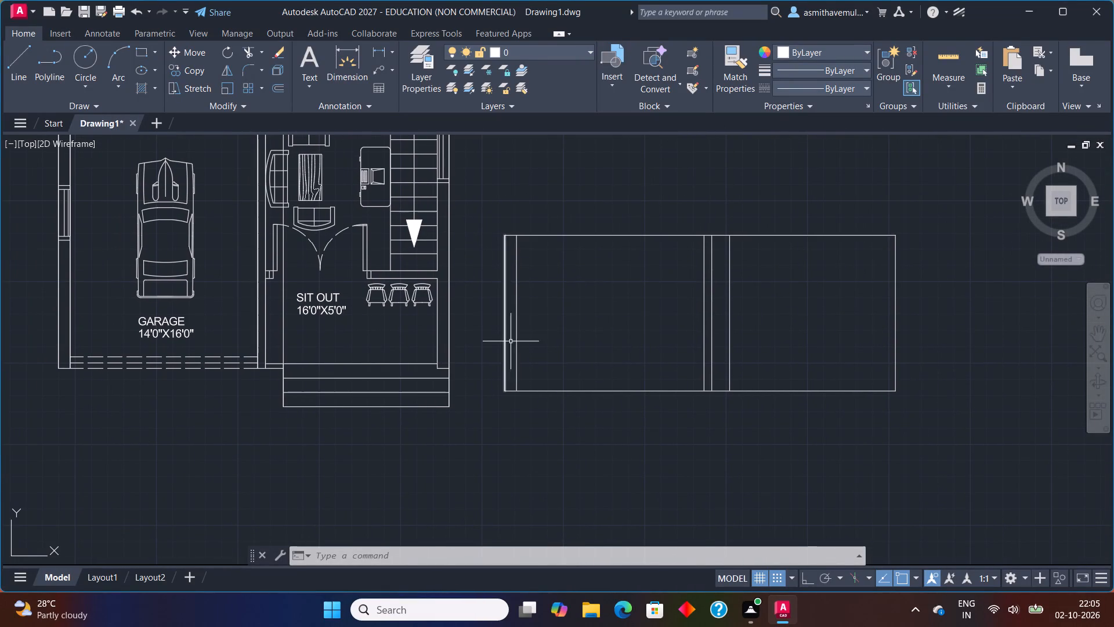
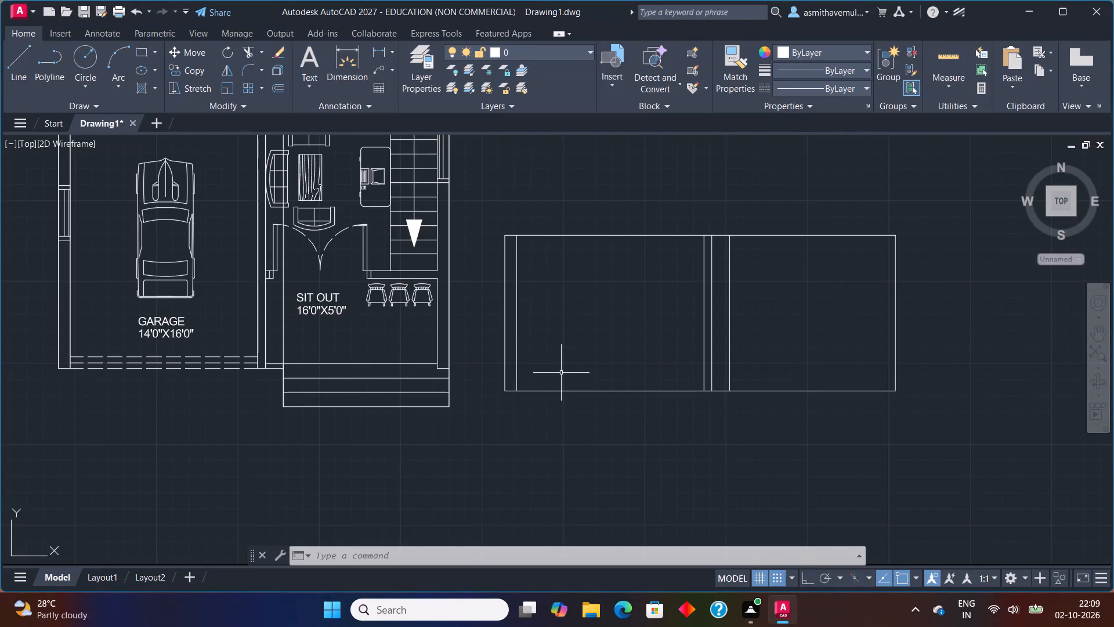
# Insert the Vehicles - Imperial block from the architectural samples in the empty space below the front elevation.
pyautogui.hotkey('ctrl', '3')
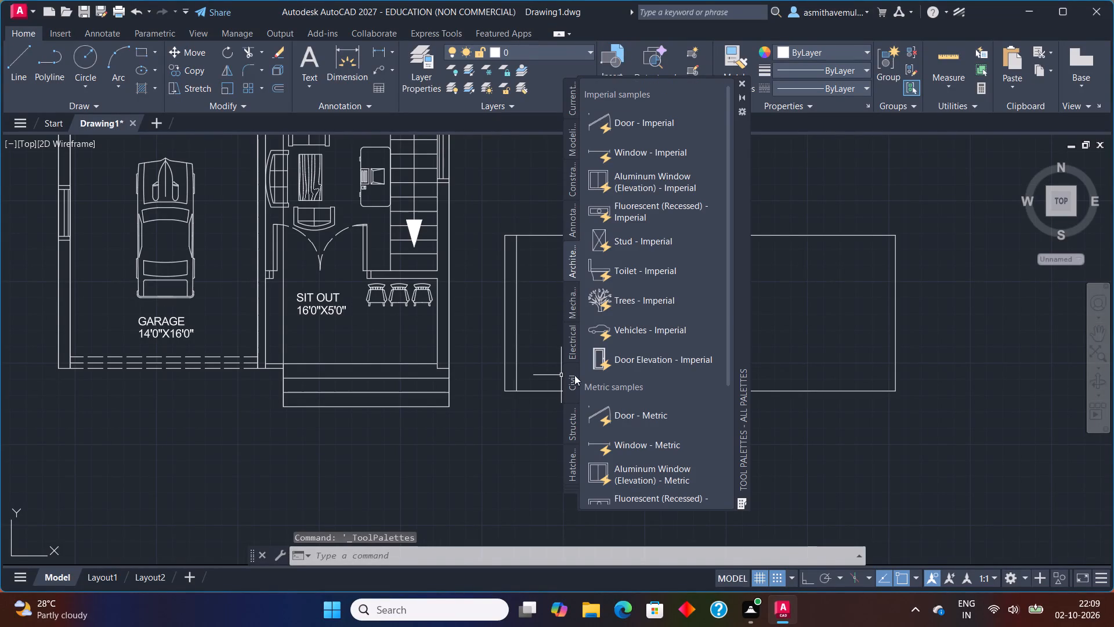
pyautogui.moveTo(623, 325); pyautogui.dragTo(880, 497)
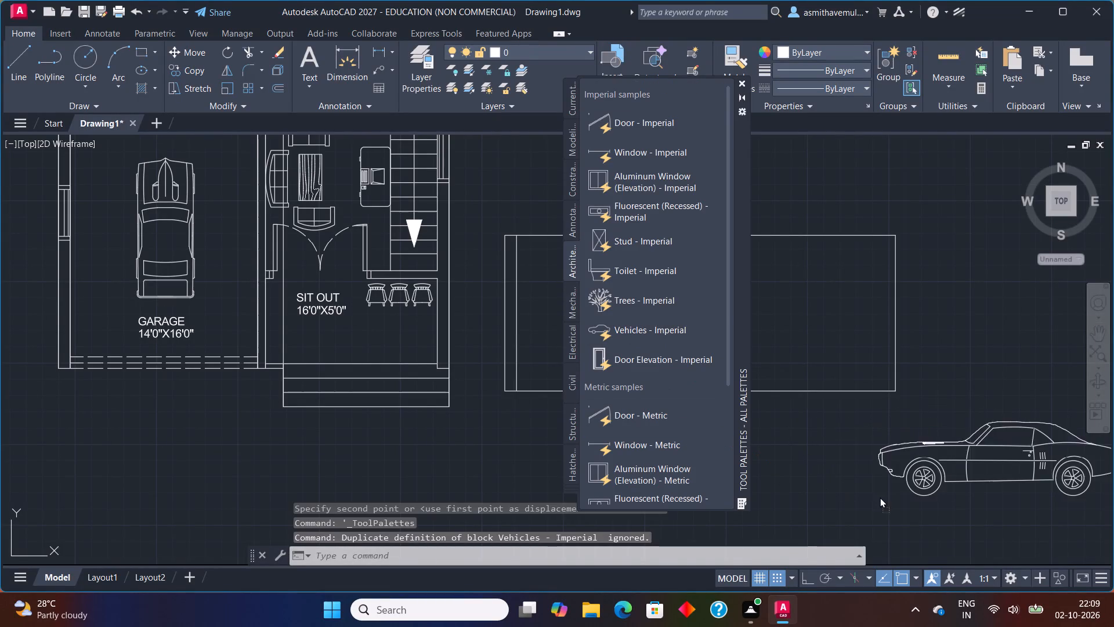
pyautogui.moveTo(880, 497); pyautogui.dragTo(841, 509)
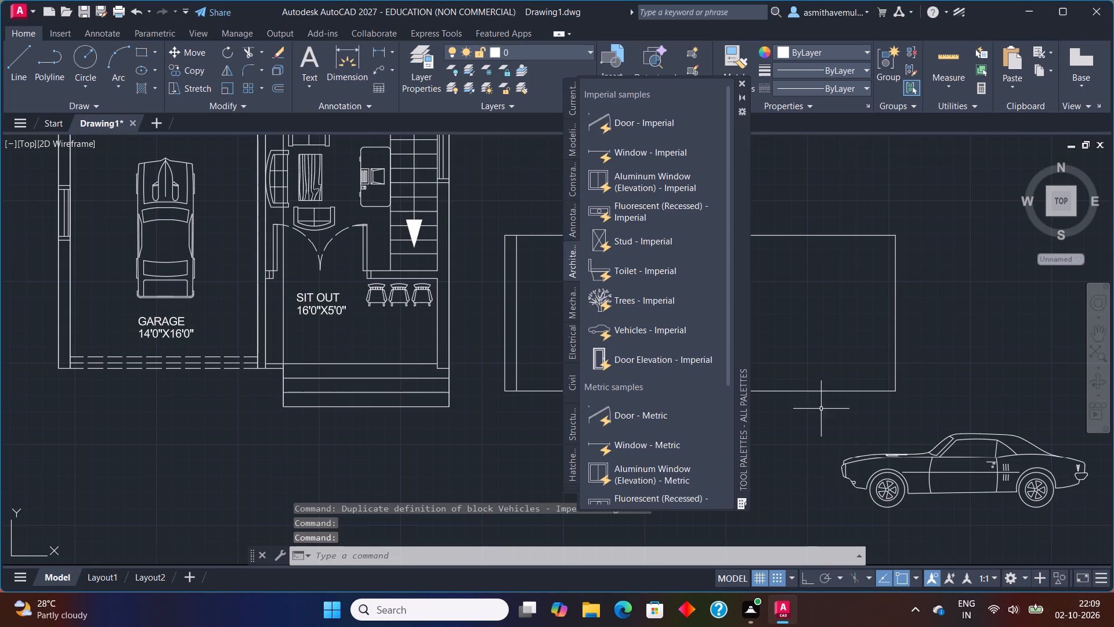
pyautogui.click(823, 171)
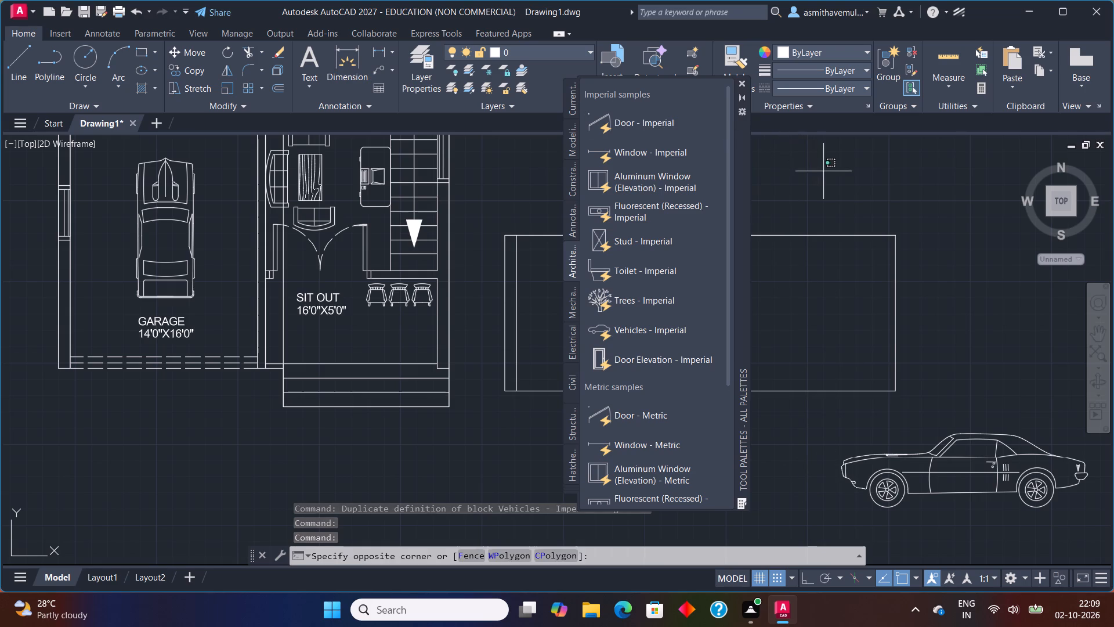
pyautogui.click(813, 189)
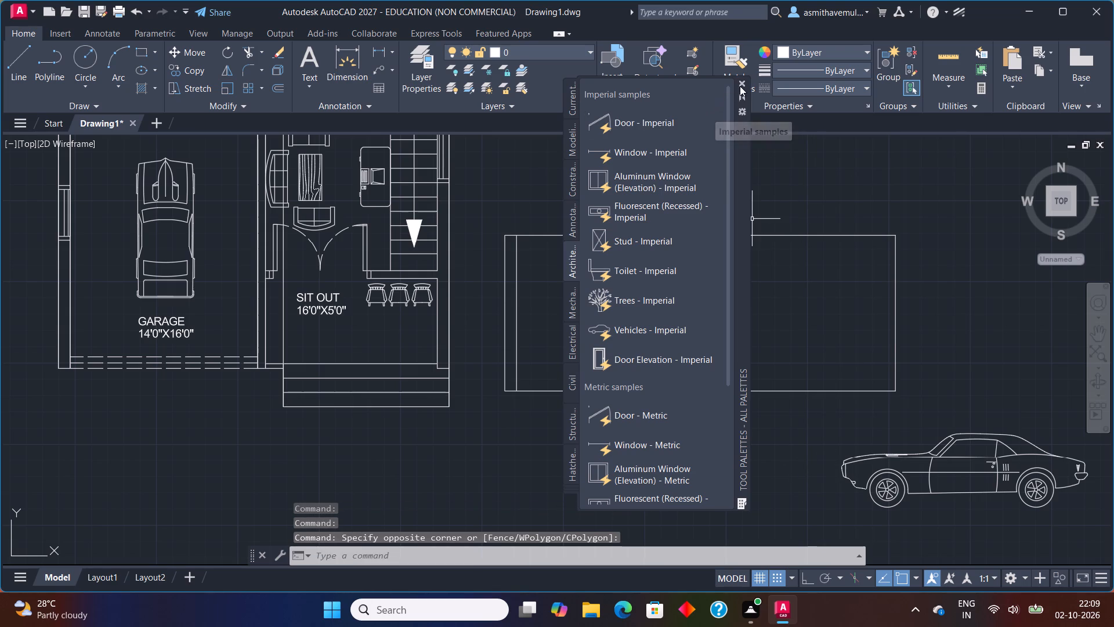
pyautogui.click(744, 84)
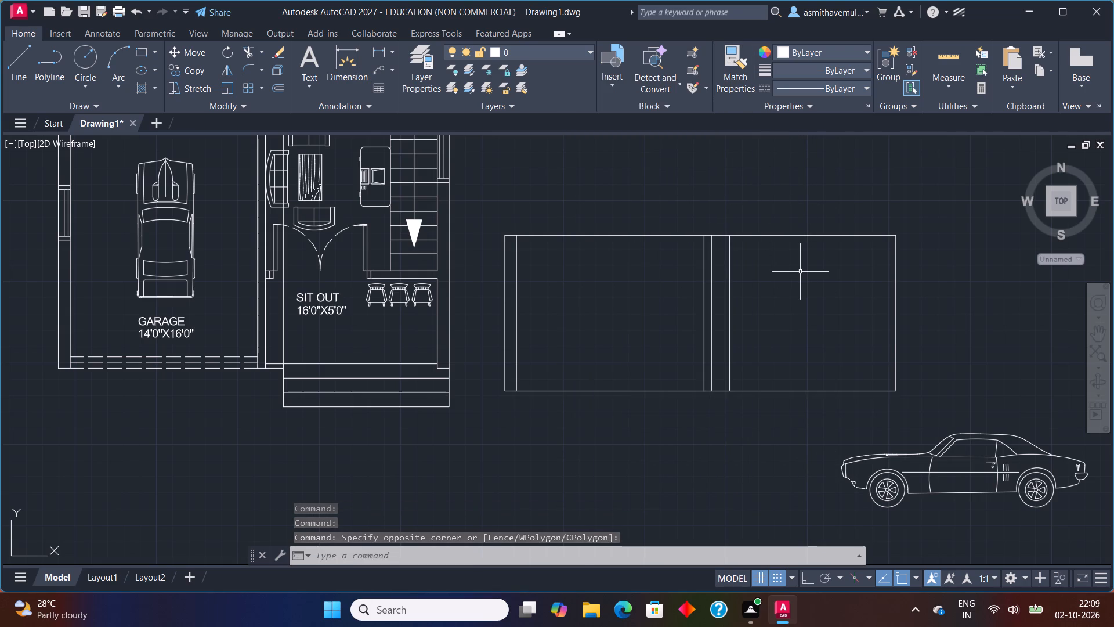
# Try Sedan (Rear) and Sports Car (Side) on the inserted car block, and settle on the Sports Car (Rear) view.
pyautogui.moveTo(819, 396); pyautogui.dragTo(764, 320, button='middle')
pyautogui.moveTo(981, 341); pyautogui.dragTo(925, 381)
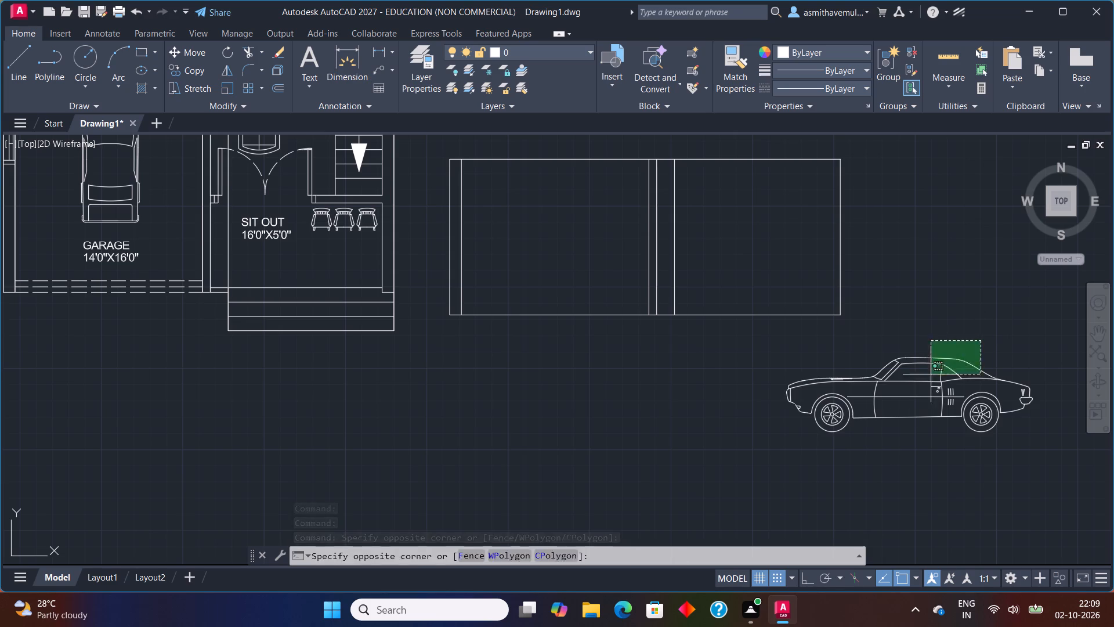
pyautogui.moveTo(925, 381); pyautogui.dragTo(884, 457)
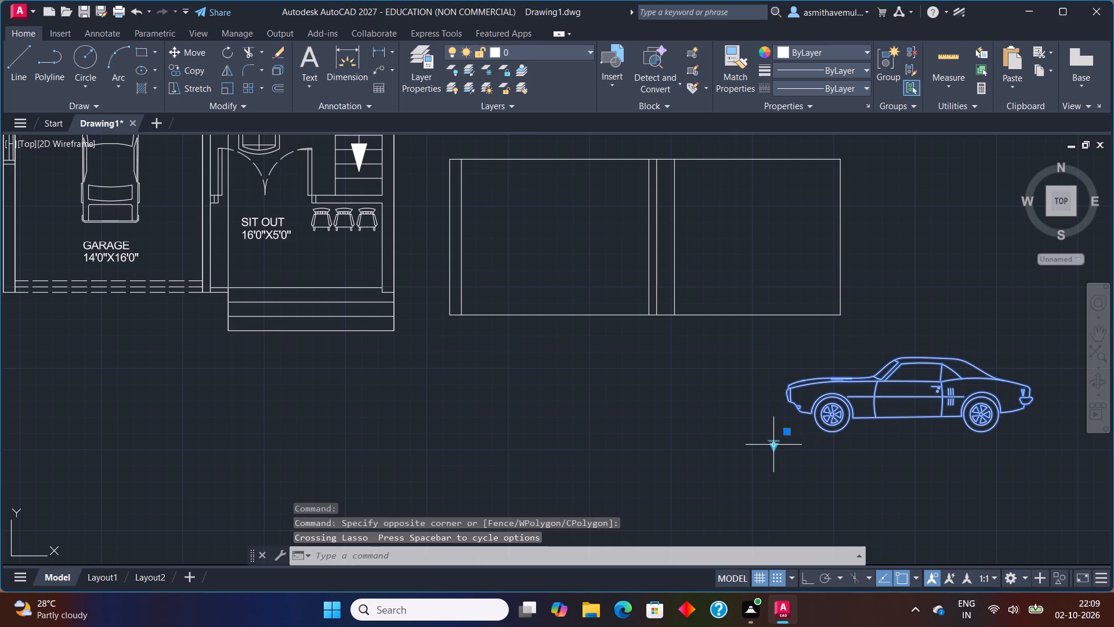
pyautogui.click(776, 442)
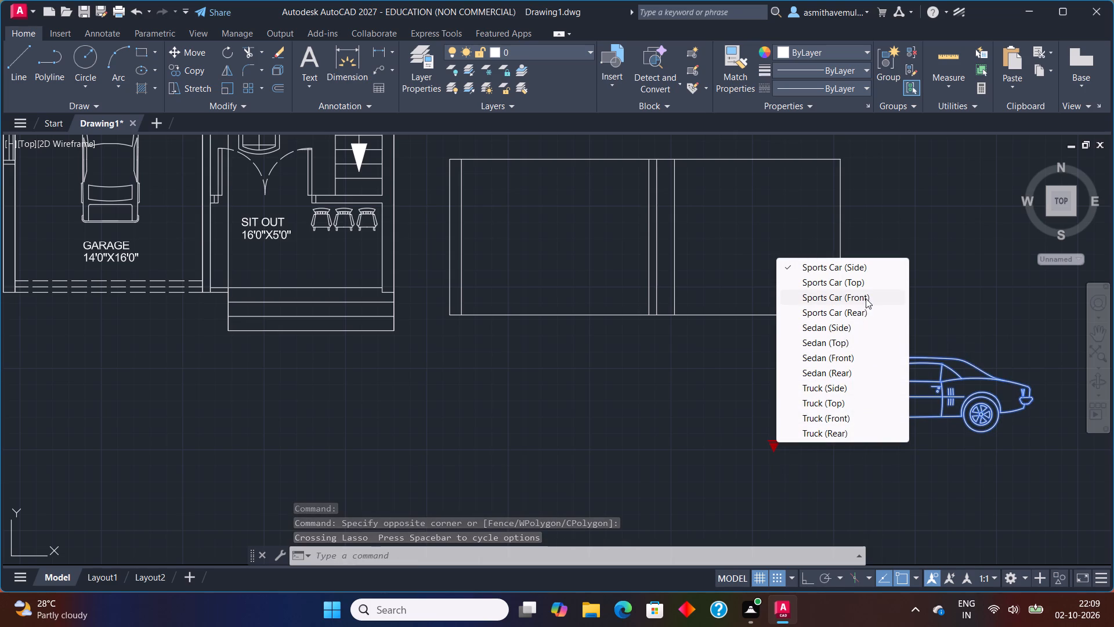
pyautogui.click(853, 371)
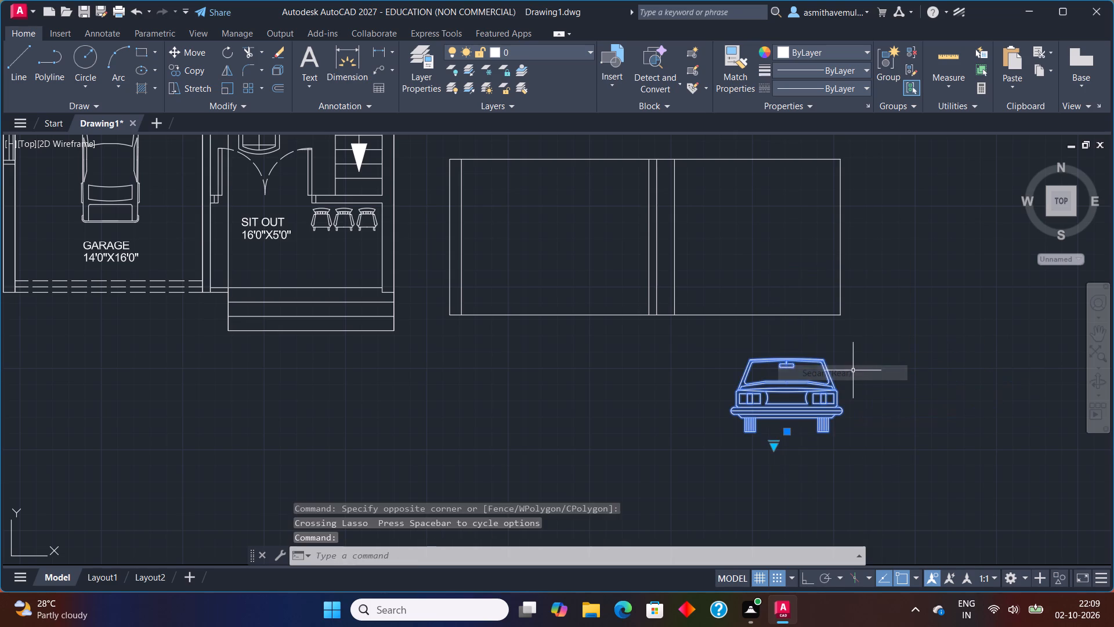
pyautogui.click(774, 446)
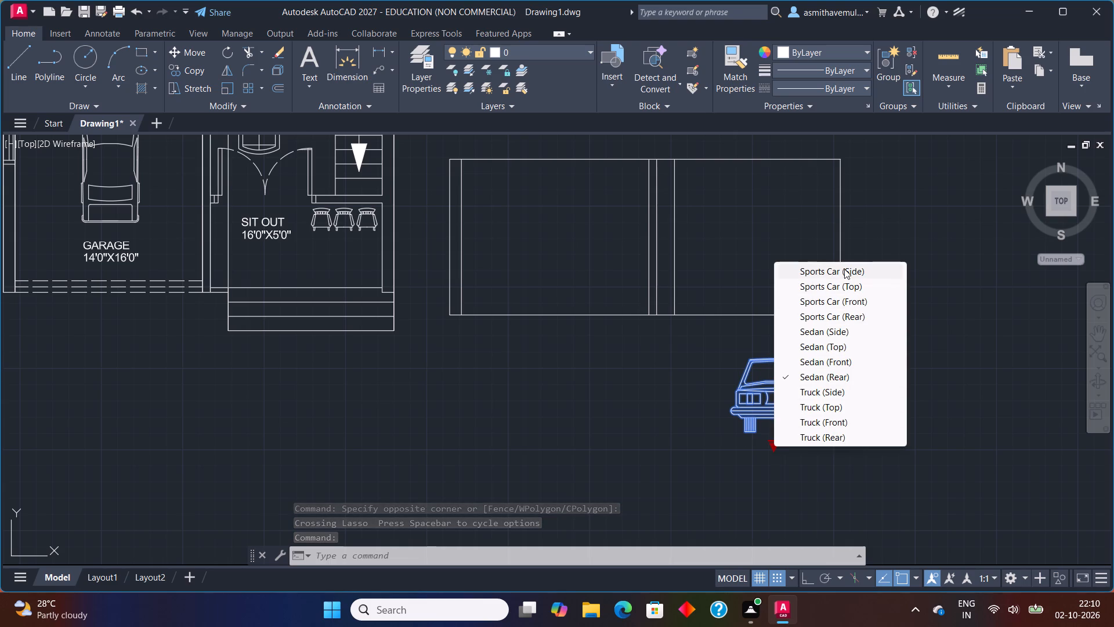
pyautogui.click(844, 269)
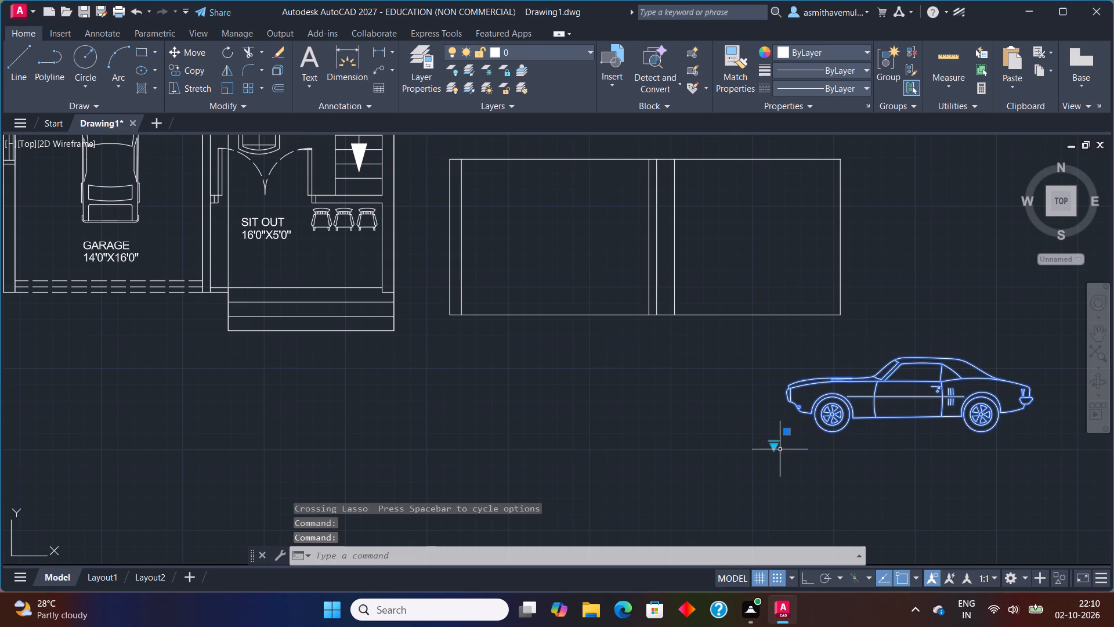
pyautogui.click(772, 446)
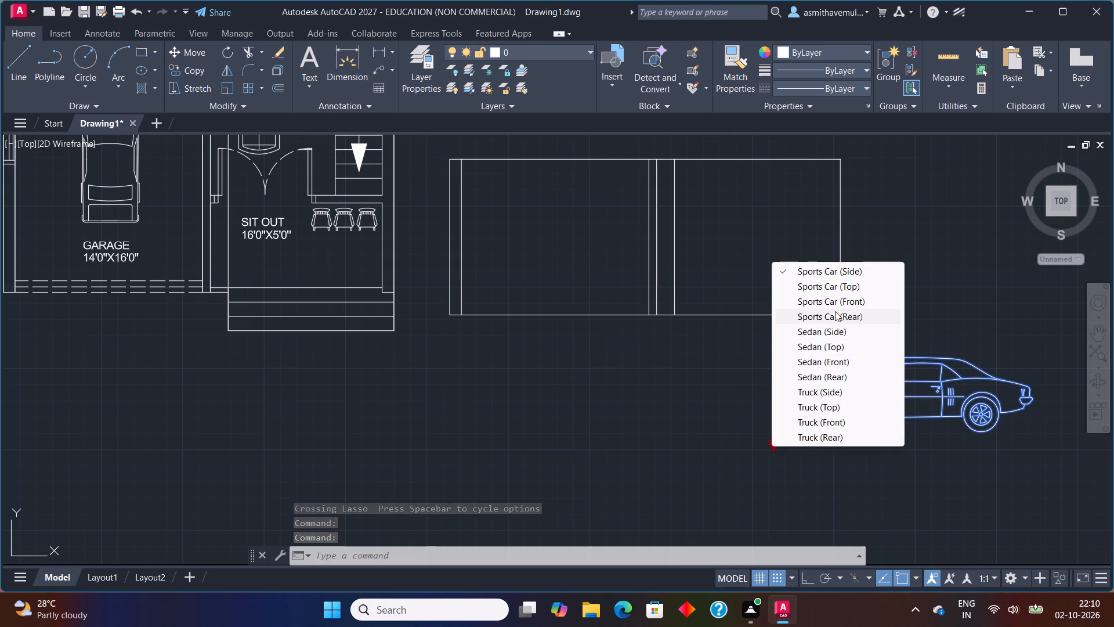
pyautogui.click(835, 311)
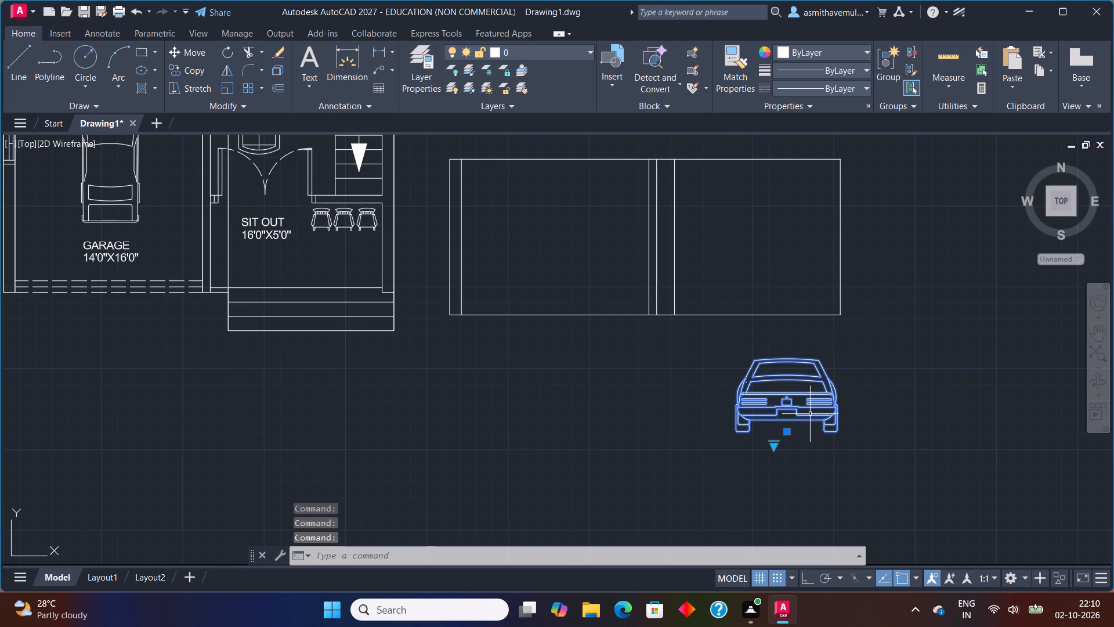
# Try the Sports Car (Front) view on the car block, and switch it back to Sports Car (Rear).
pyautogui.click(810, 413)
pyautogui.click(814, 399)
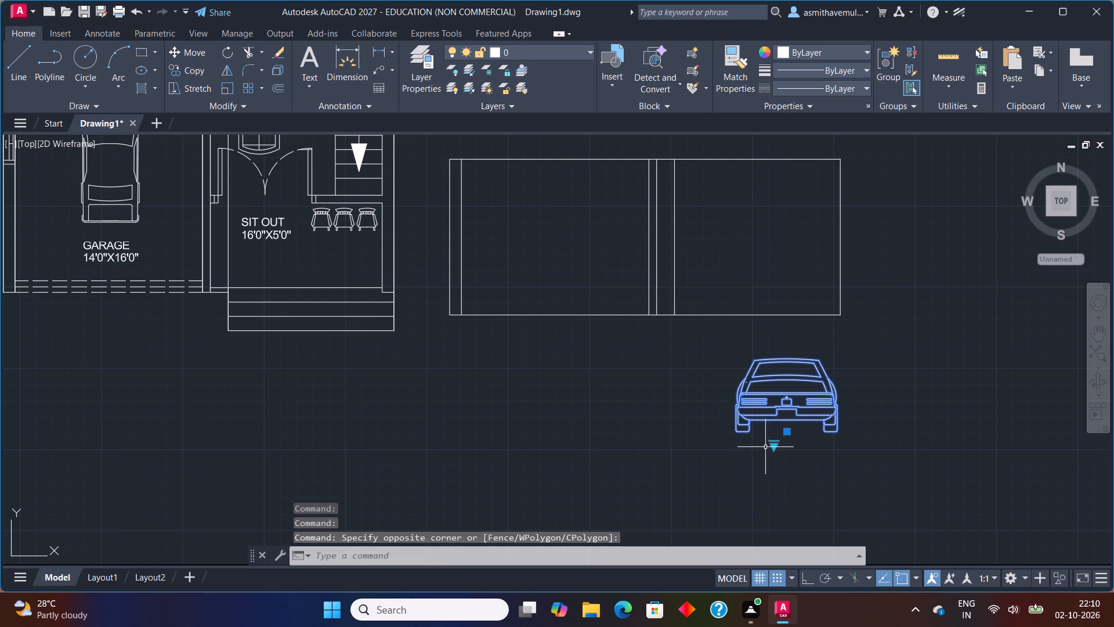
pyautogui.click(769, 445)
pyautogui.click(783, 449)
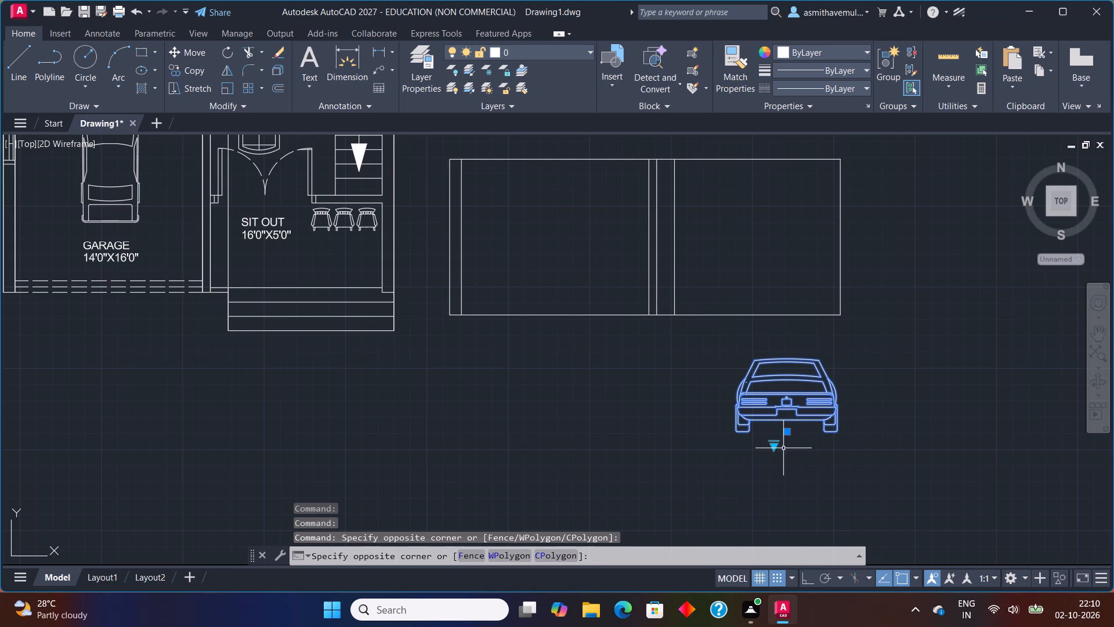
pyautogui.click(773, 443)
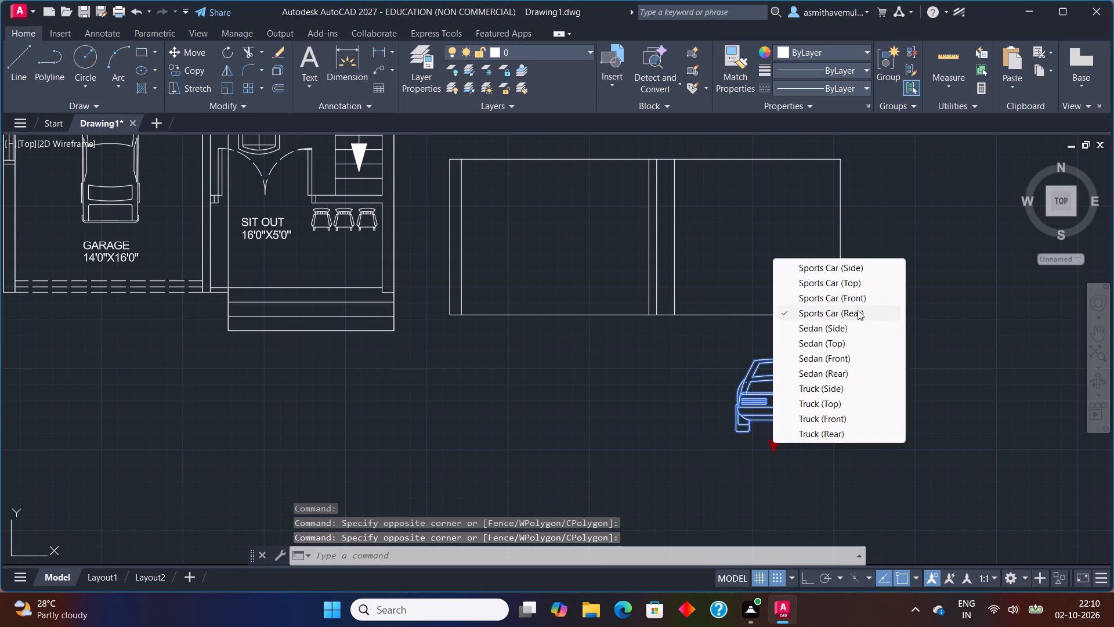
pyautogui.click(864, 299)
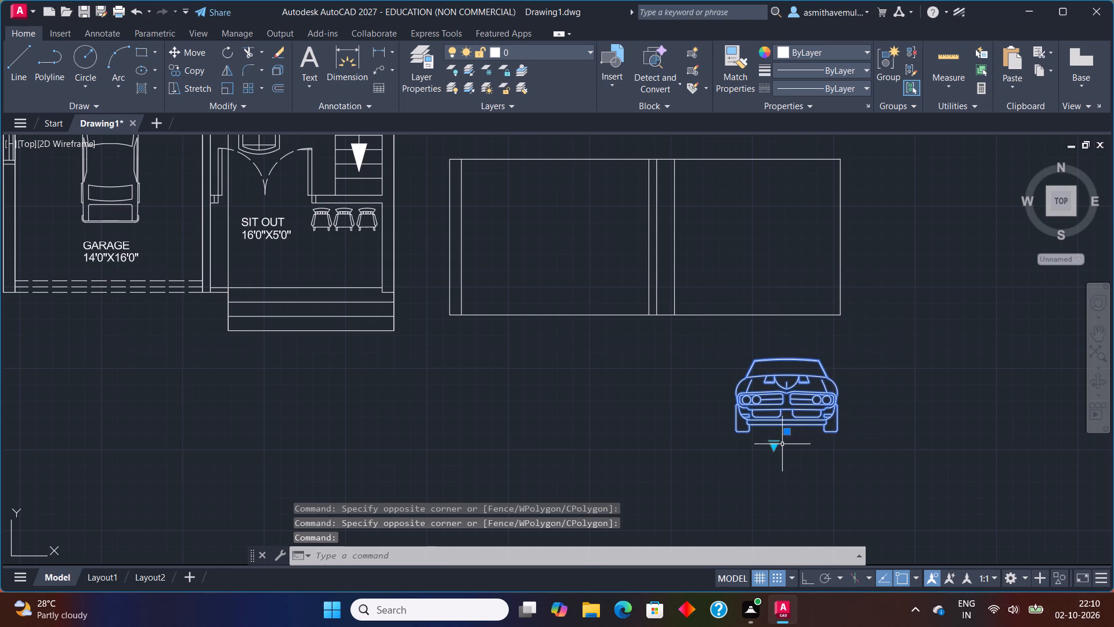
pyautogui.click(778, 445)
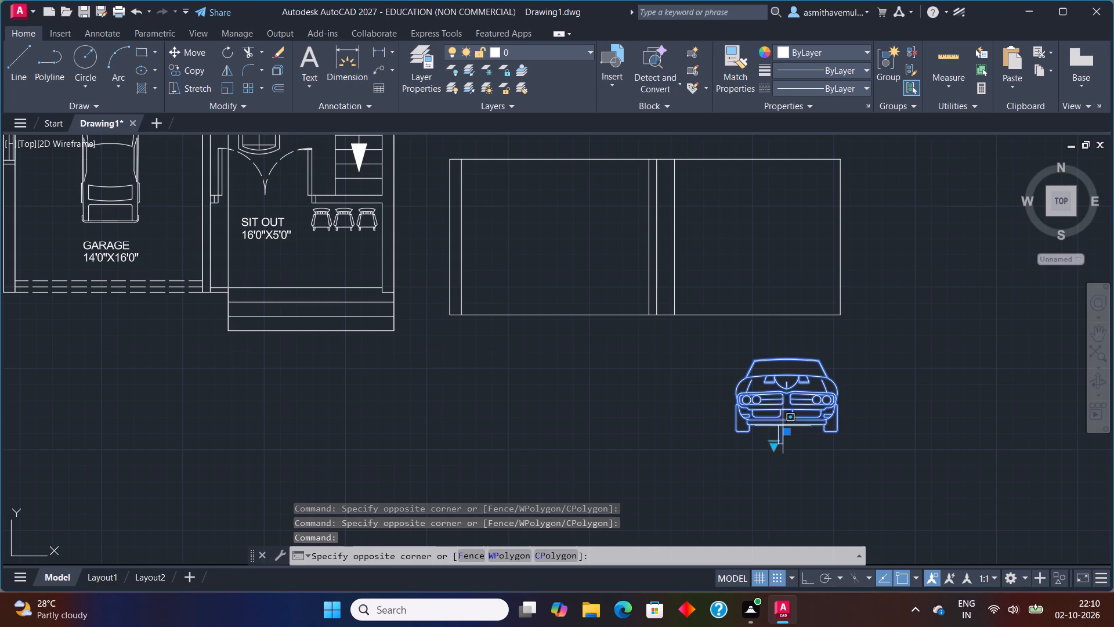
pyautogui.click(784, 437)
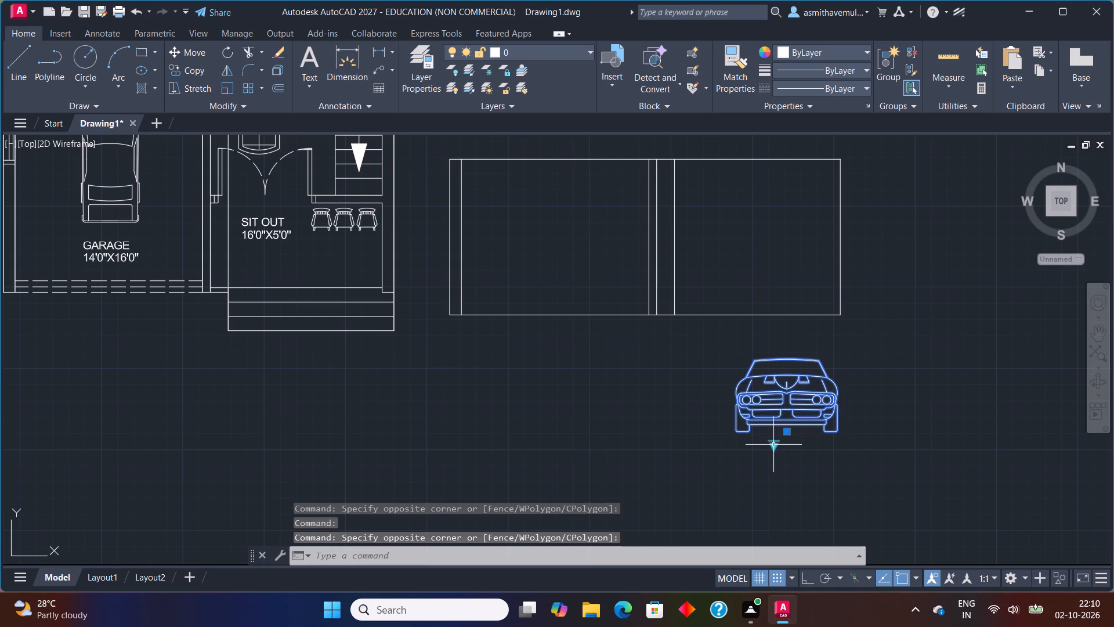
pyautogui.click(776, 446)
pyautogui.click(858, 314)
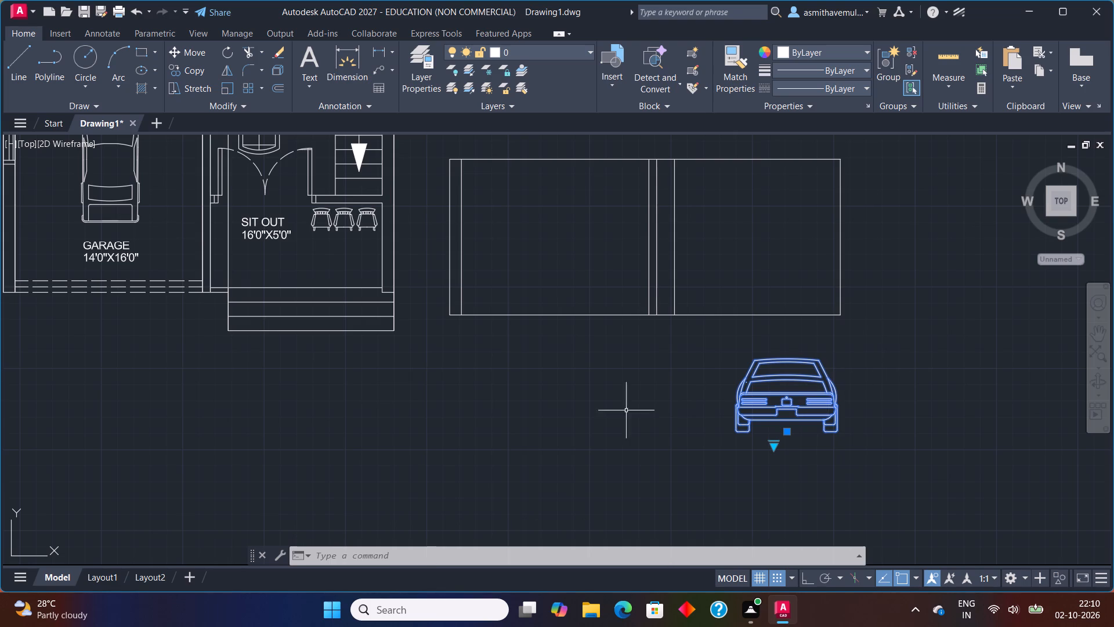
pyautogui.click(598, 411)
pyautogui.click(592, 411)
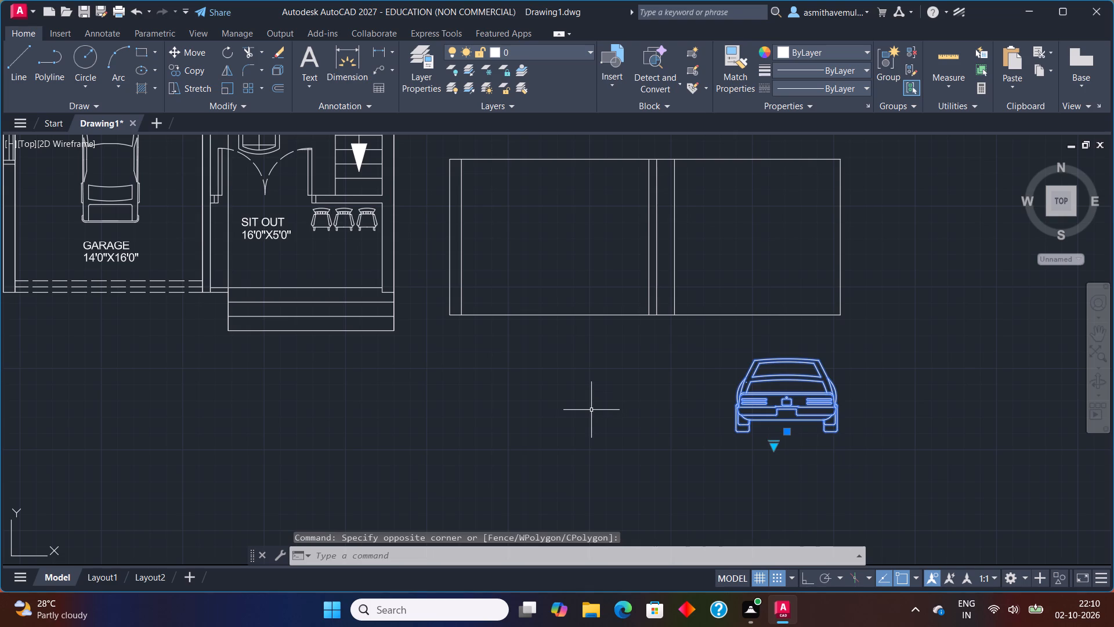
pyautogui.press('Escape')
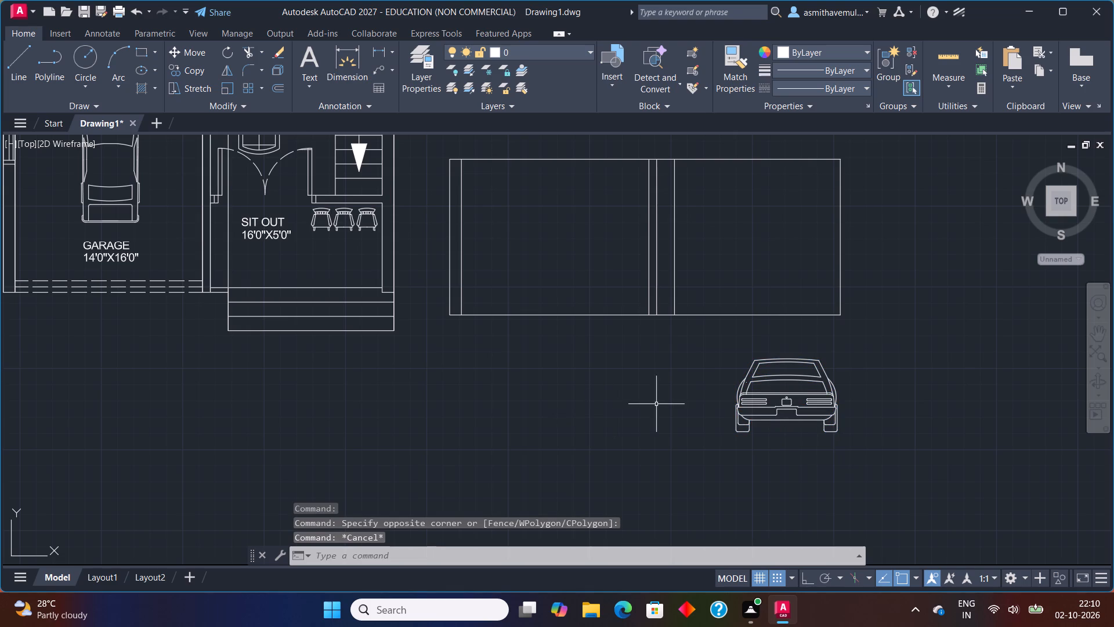
# Move the rear-view car into the garage bay of the front elevation, resting its wheels on the ground line.
pyautogui.moveTo(862, 406); pyautogui.dragTo(744, 402)
pyautogui.press('m')
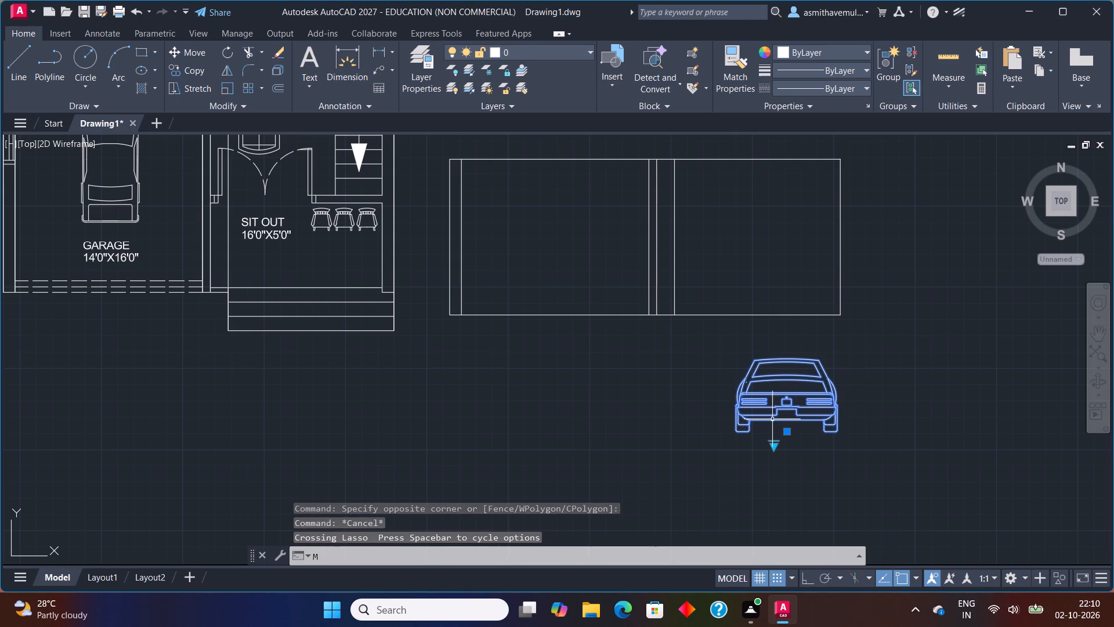
pyautogui.press('Return')
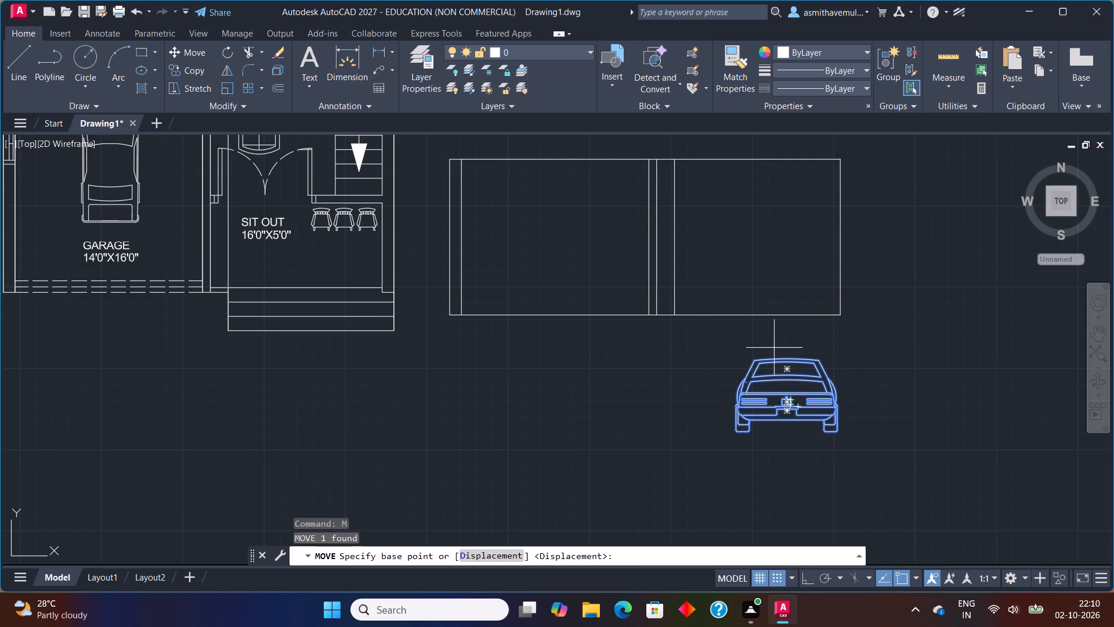
pyautogui.click(782, 361)
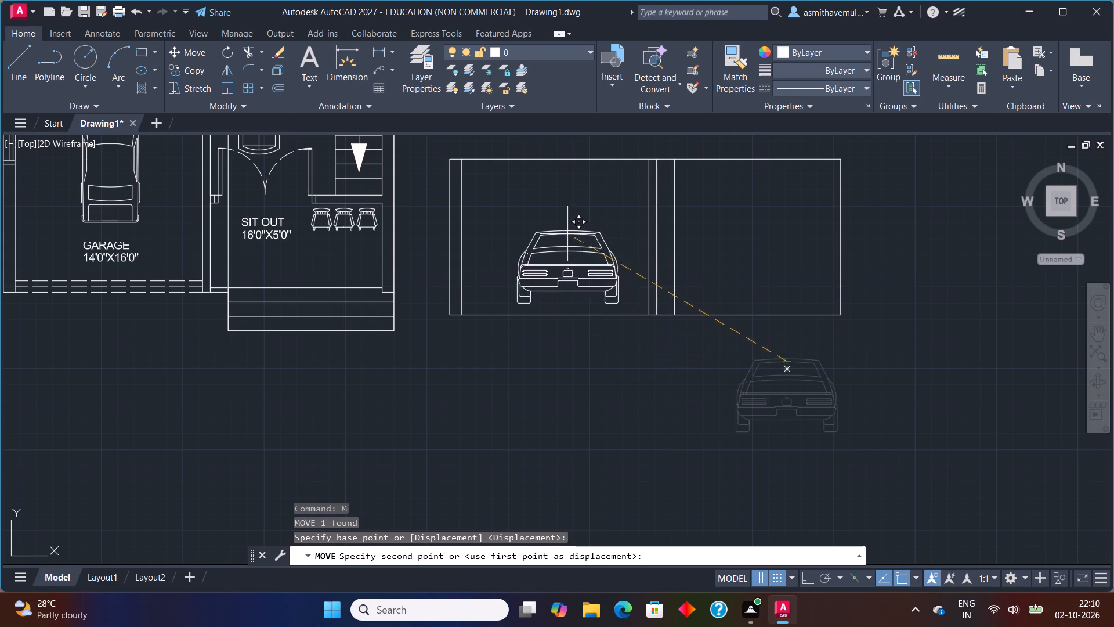
pyautogui.scroll(1, 555, 228)
pyautogui.scroll(-1, 557, 229)
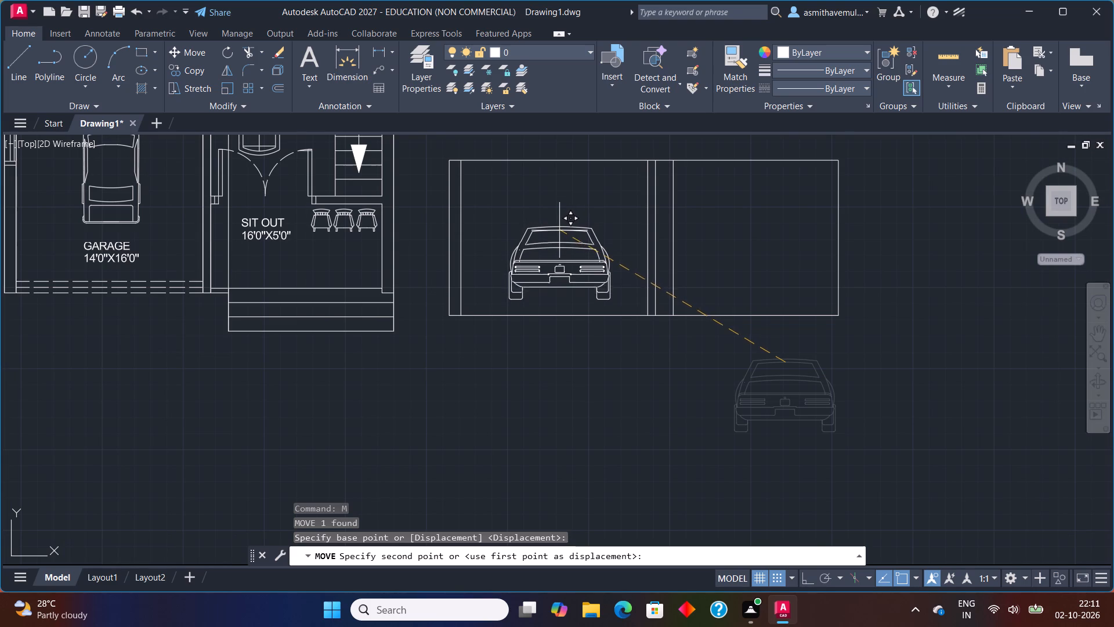
pyautogui.scroll(2, 559, 242)
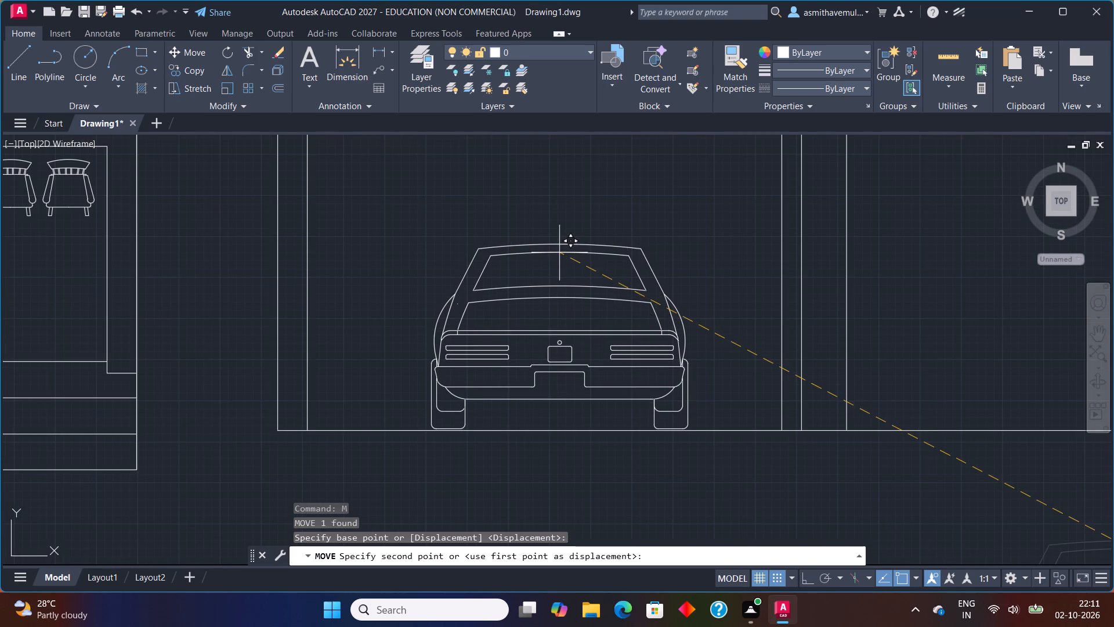
pyautogui.click(559, 253)
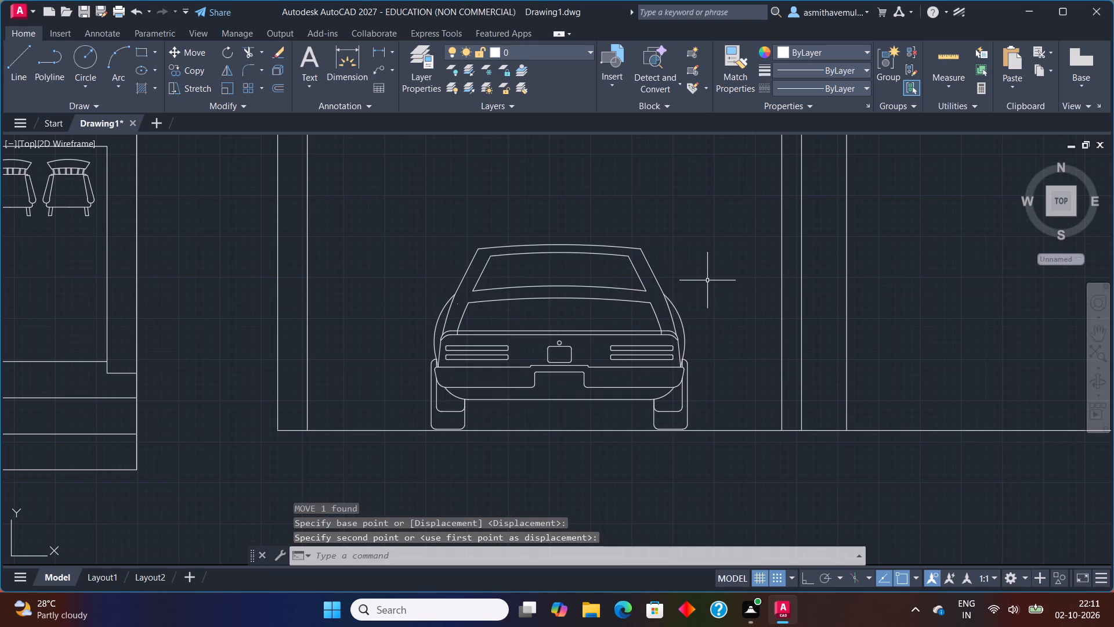
pyautogui.scroll(-1, 711, 279)
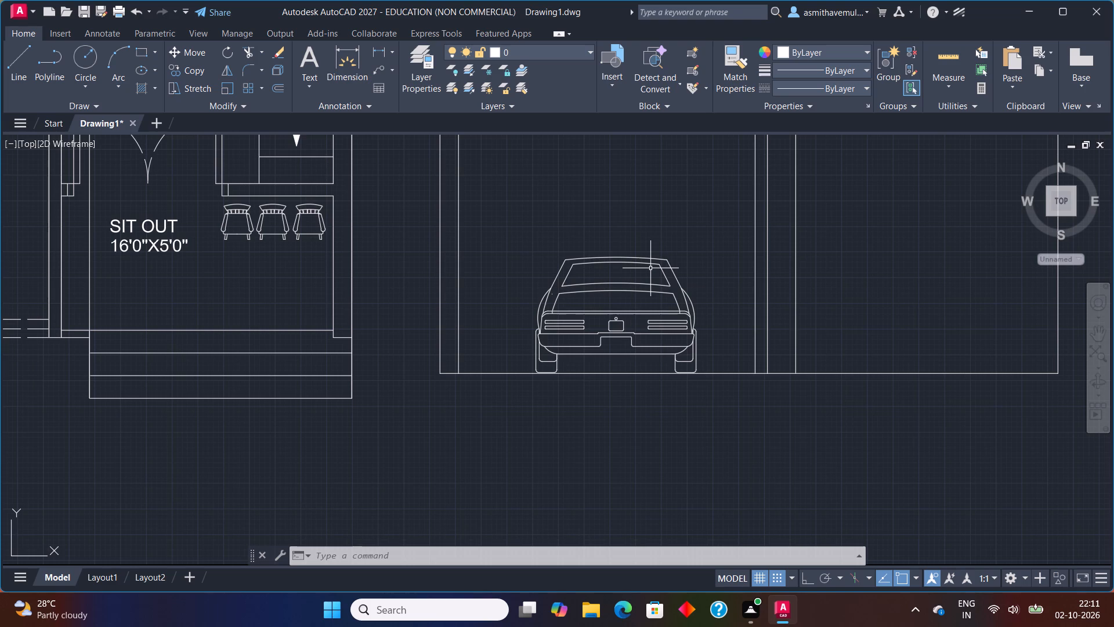
pyautogui.scroll(-1, 623, 264)
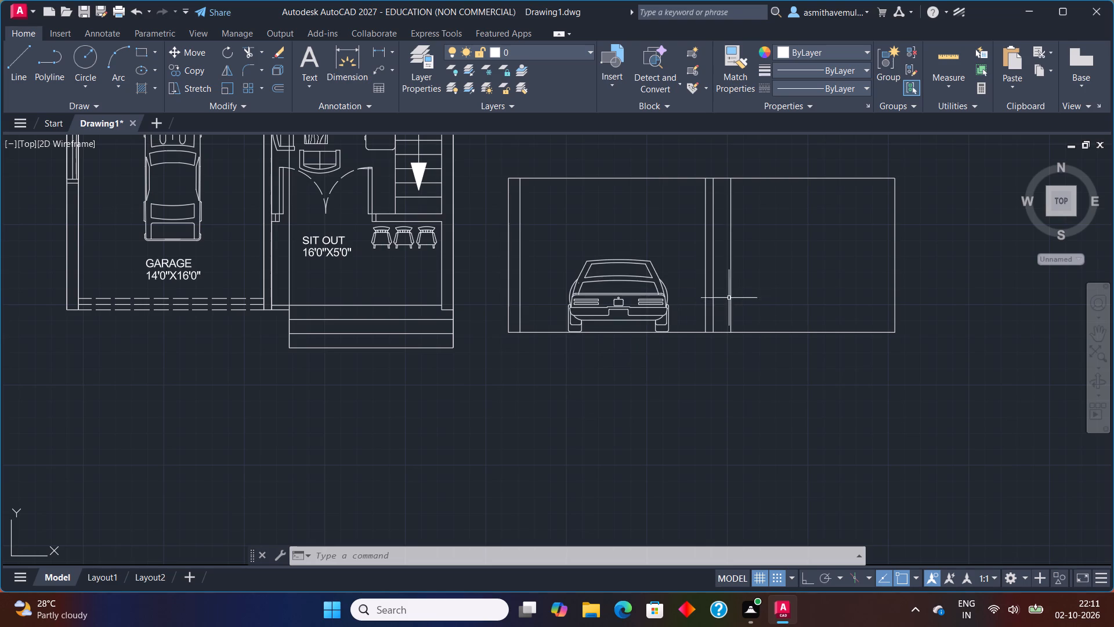
# Trim away the stray vertical line running through the sit-out beside its room label in the floor plan.
pyautogui.moveTo(309, 300); pyautogui.dragTo(308, 300, button='middle')
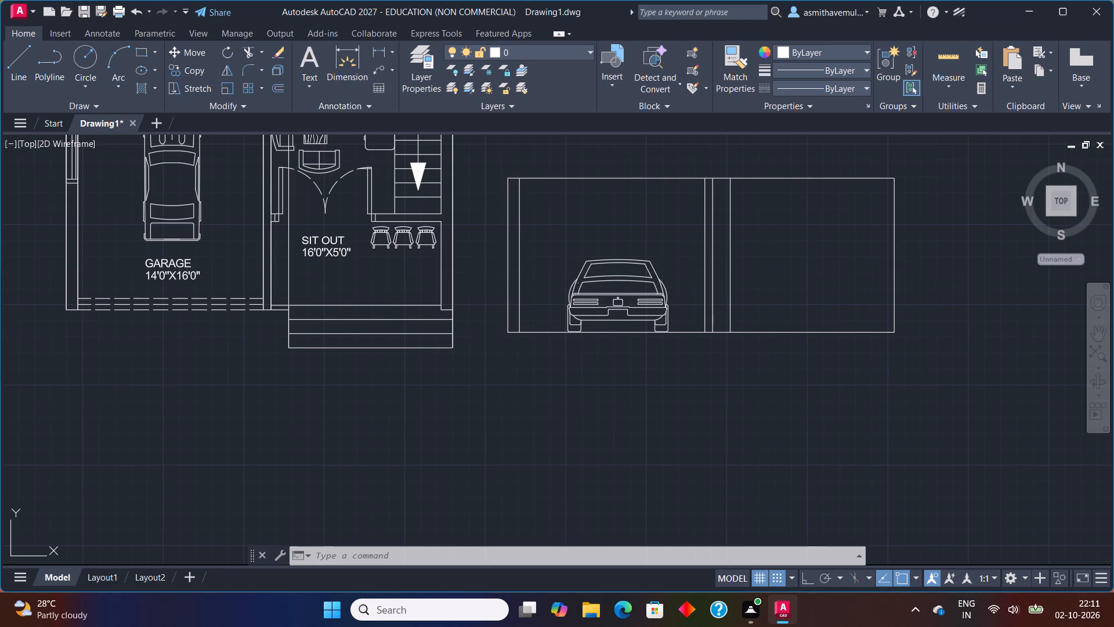
pyautogui.moveTo(308, 300); pyautogui.dragTo(302, 319, button='middle')
pyautogui.scroll(1, 276, 276)
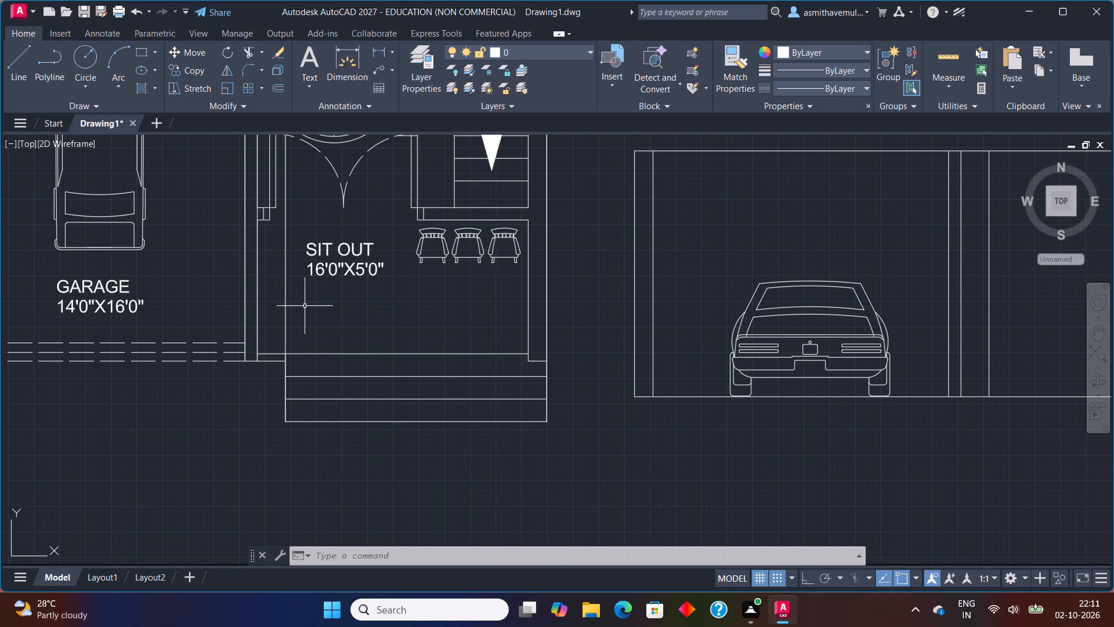
pyautogui.press('t')
pyautogui.press('r')
pyautogui.press('i')
pyautogui.press('m')
pyautogui.press('Return')
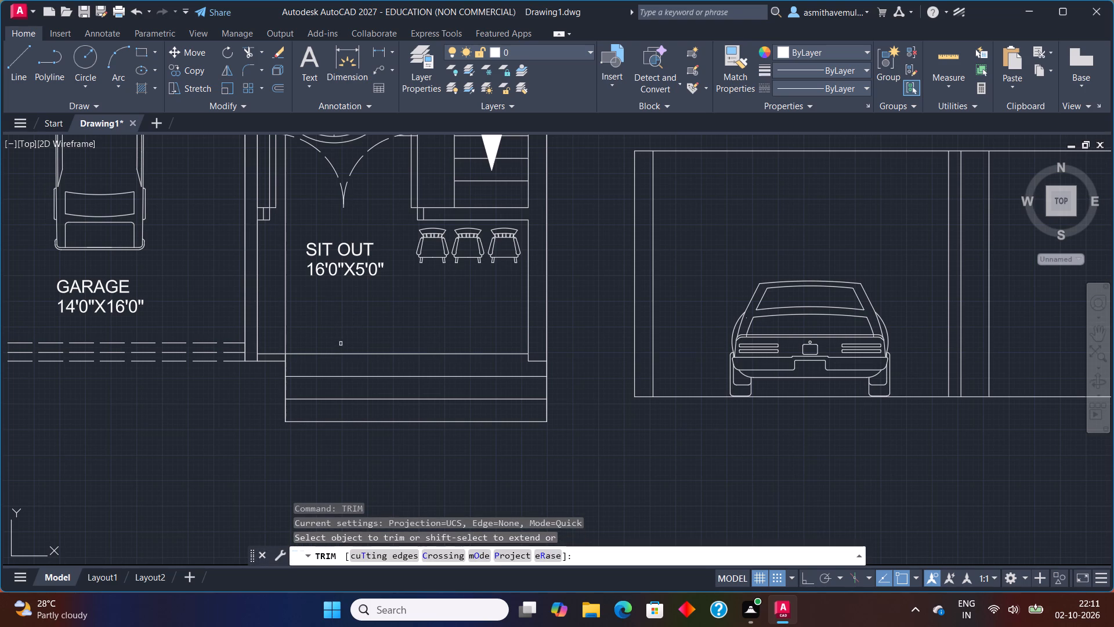
pyautogui.moveTo(291, 325); pyautogui.dragTo(271, 318)
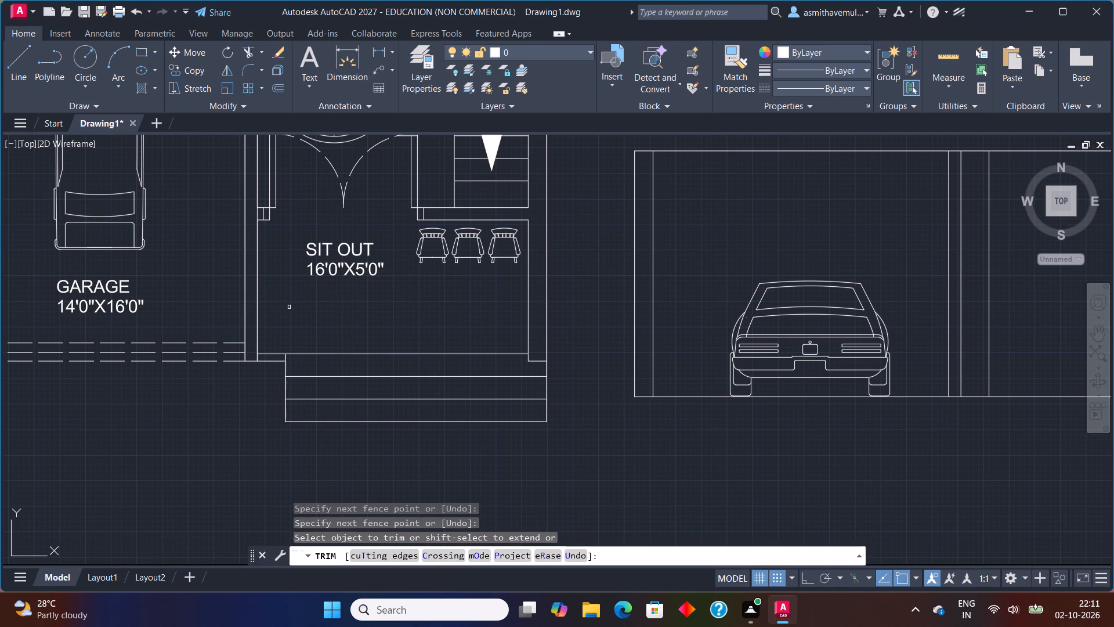
pyautogui.press('Escape')
# Delete the extra vertical line just right of the garage partition wall in the front elevation.
pyautogui.scroll(-1, 348, 323)
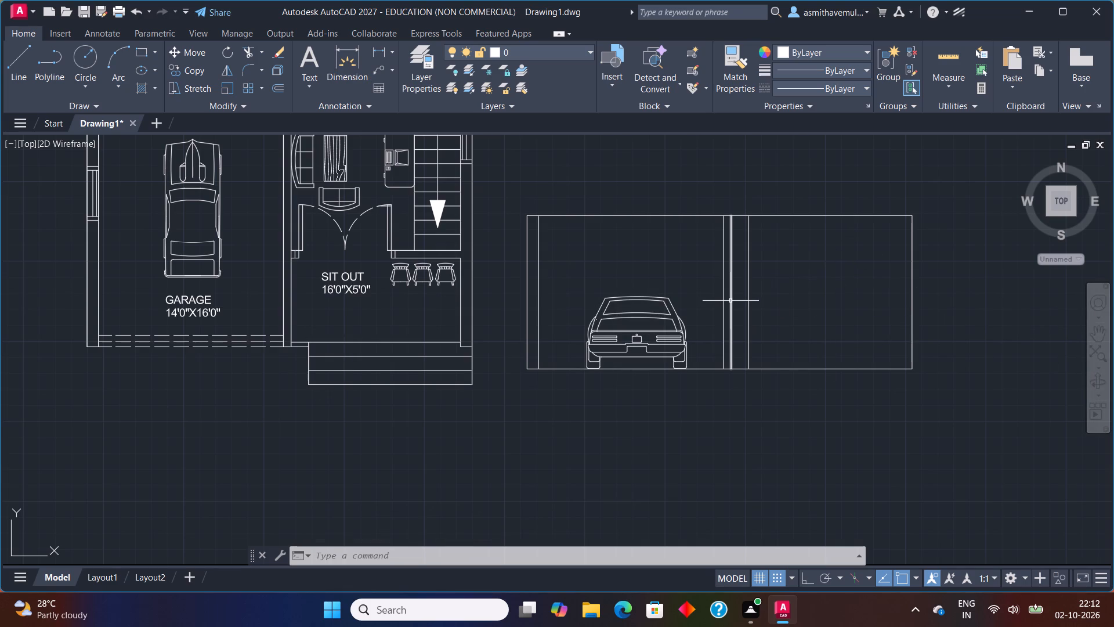
pyautogui.moveTo(728, 301); pyautogui.dragTo(631, 328, button='middle')
pyautogui.moveTo(278, 358); pyautogui.dragTo(277, 357, button='middle')
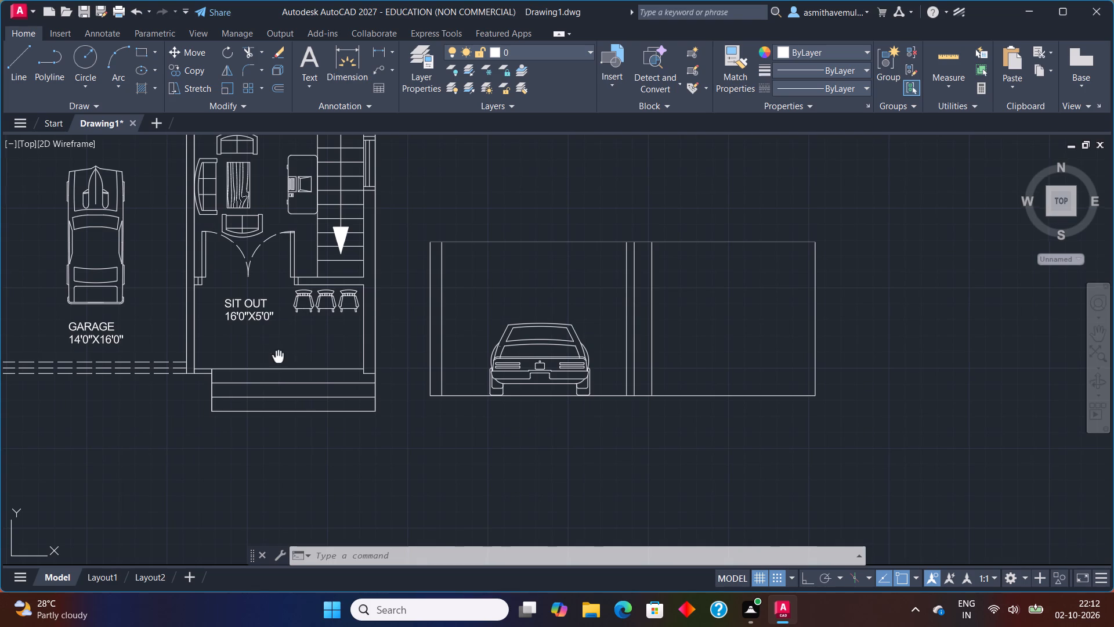
pyautogui.moveTo(277, 357); pyautogui.dragTo(296, 318, button='middle')
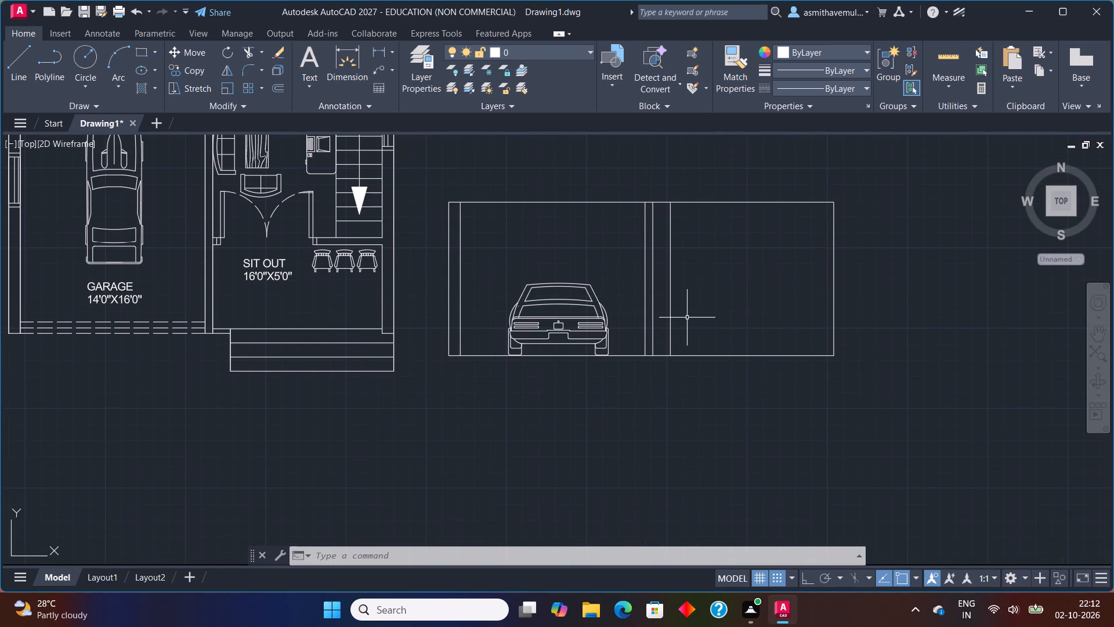
pyautogui.scroll(1, 359, 300)
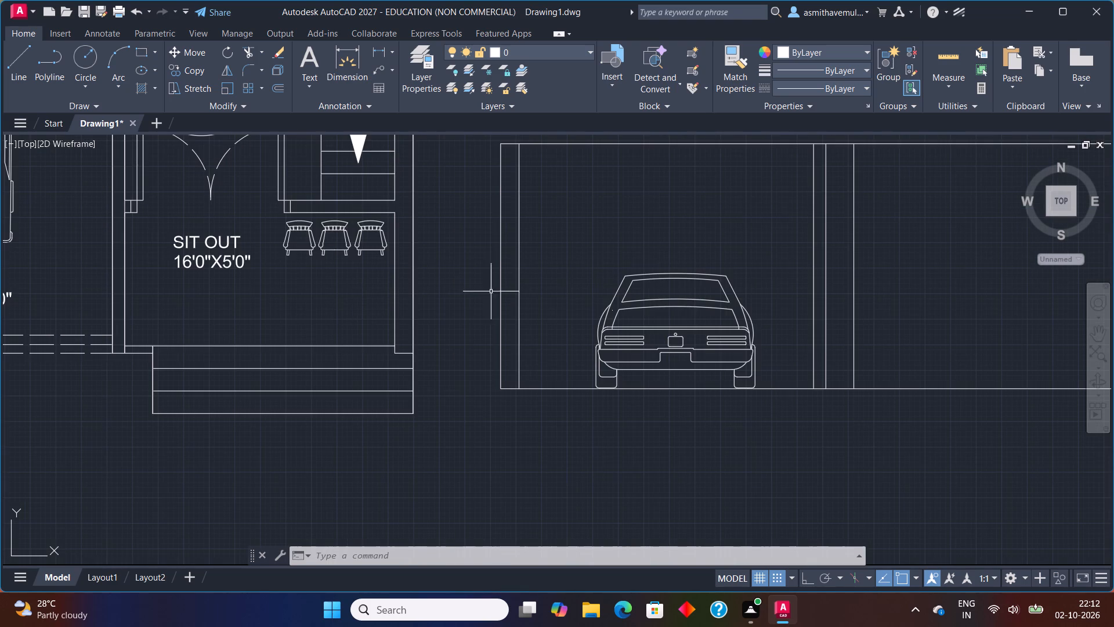
pyautogui.click(855, 298)
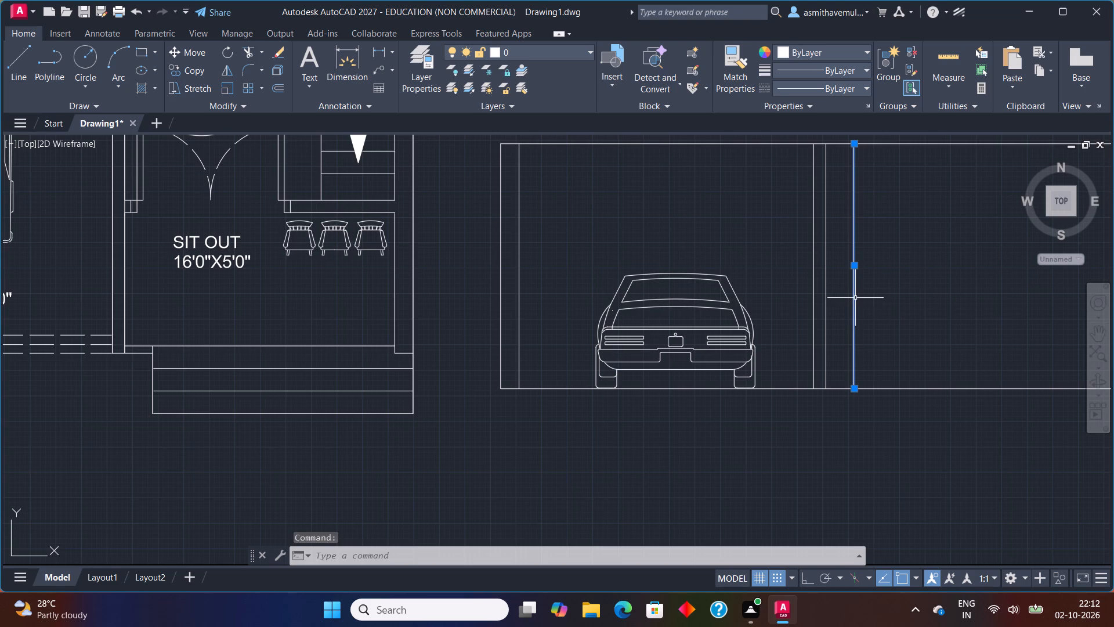
pyautogui.press('Delete')
# Move the whole front elevation, including its car, directly below the floor plan, roughly lined up with the plan's outer walls.
pyautogui.scroll(-2, 851, 219)
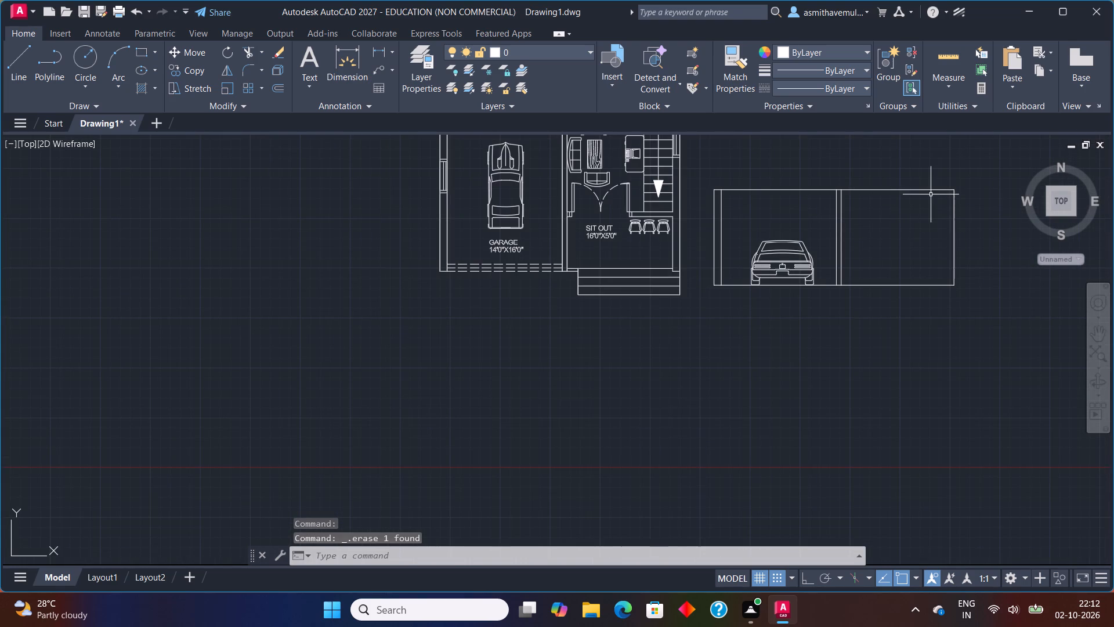
pyautogui.moveTo(931, 179); pyautogui.dragTo(706, 255)
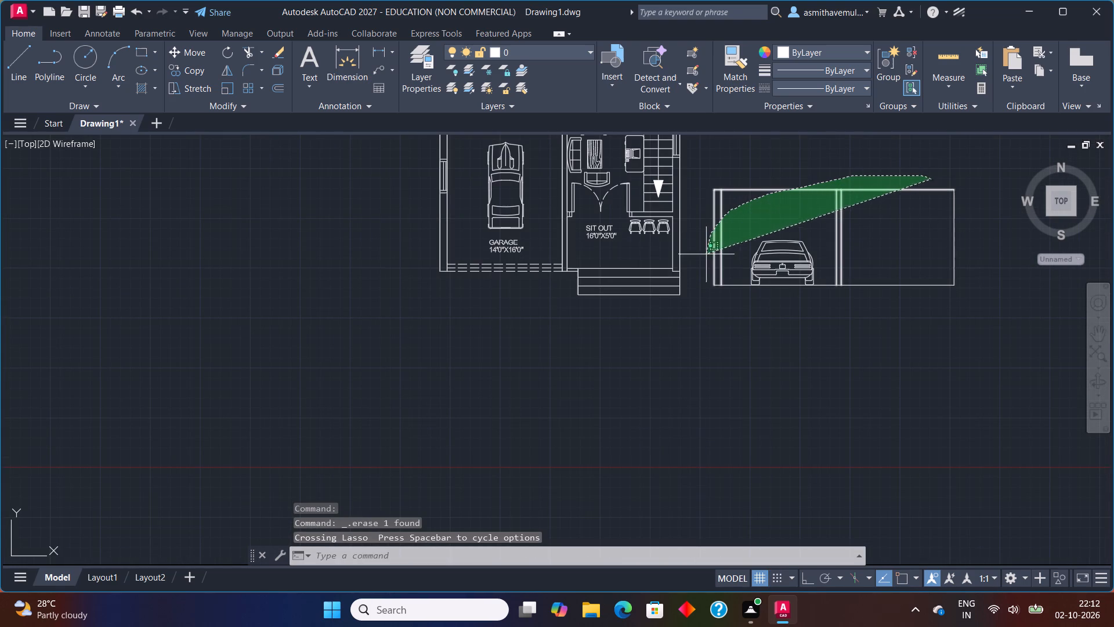
pyautogui.moveTo(706, 255); pyautogui.dragTo(889, 314)
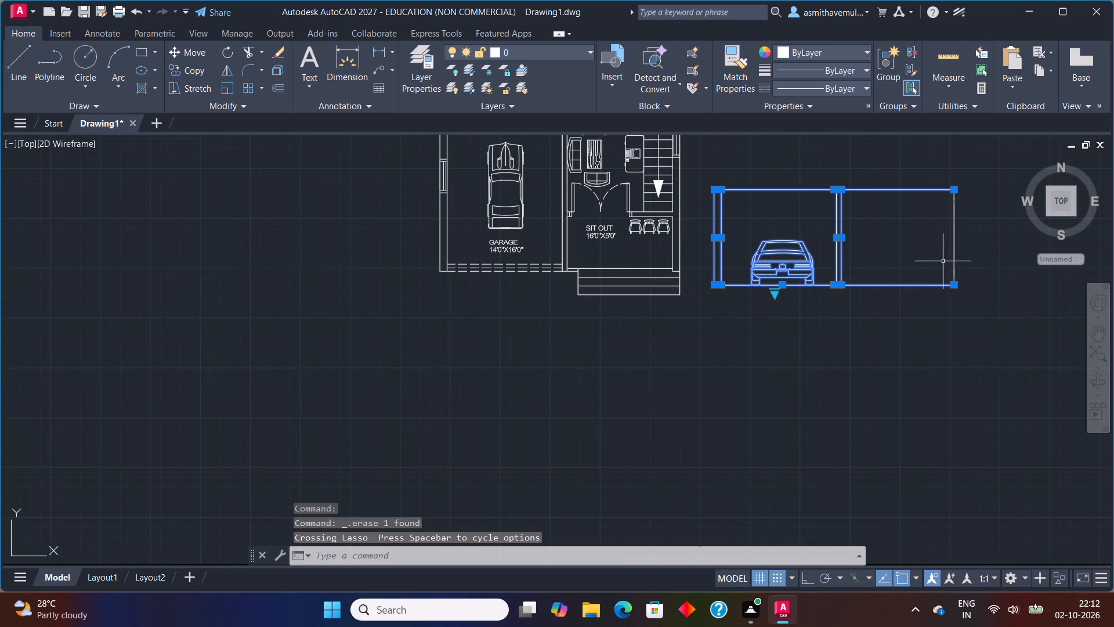
pyautogui.click(954, 253)
pyautogui.press('m')
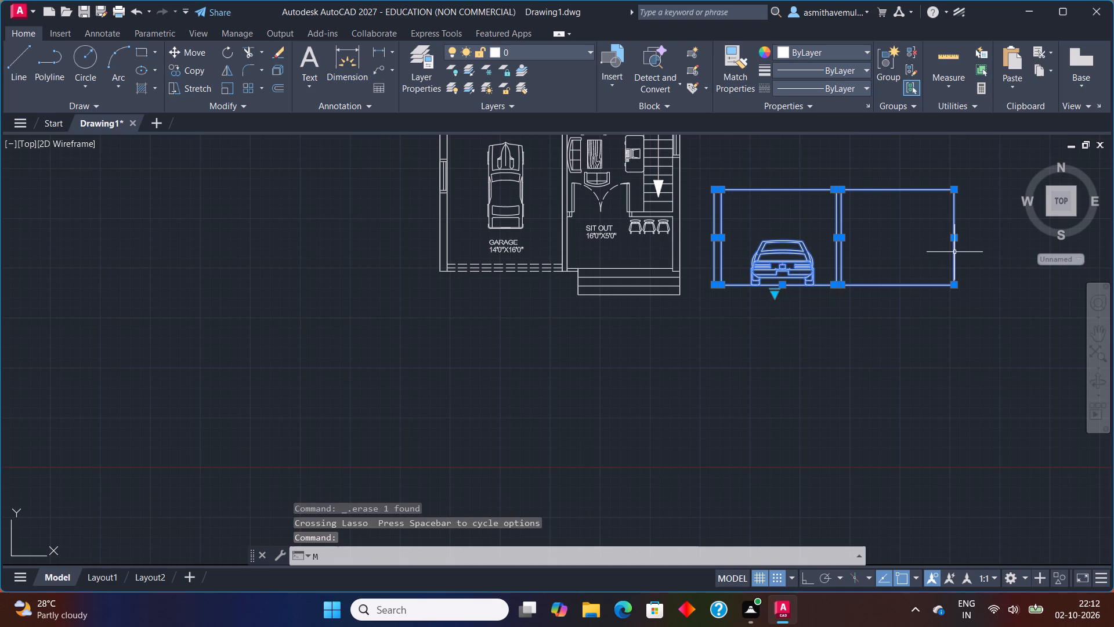
pyautogui.press('Return')
pyautogui.click(849, 188)
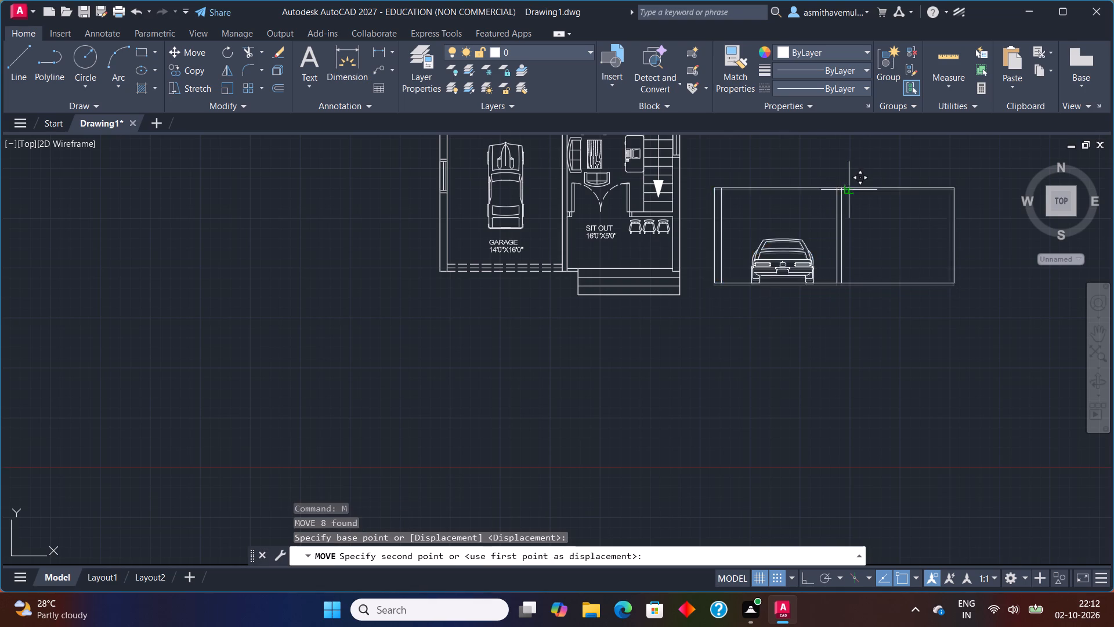
pyautogui.scroll(1, 568, 302)
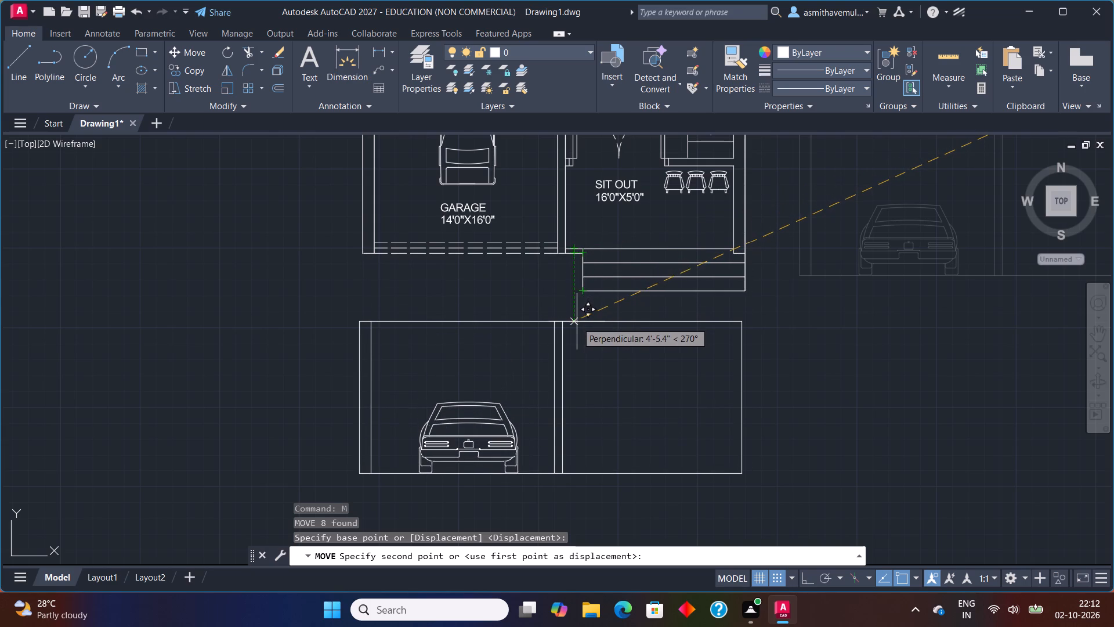
pyautogui.click(577, 322)
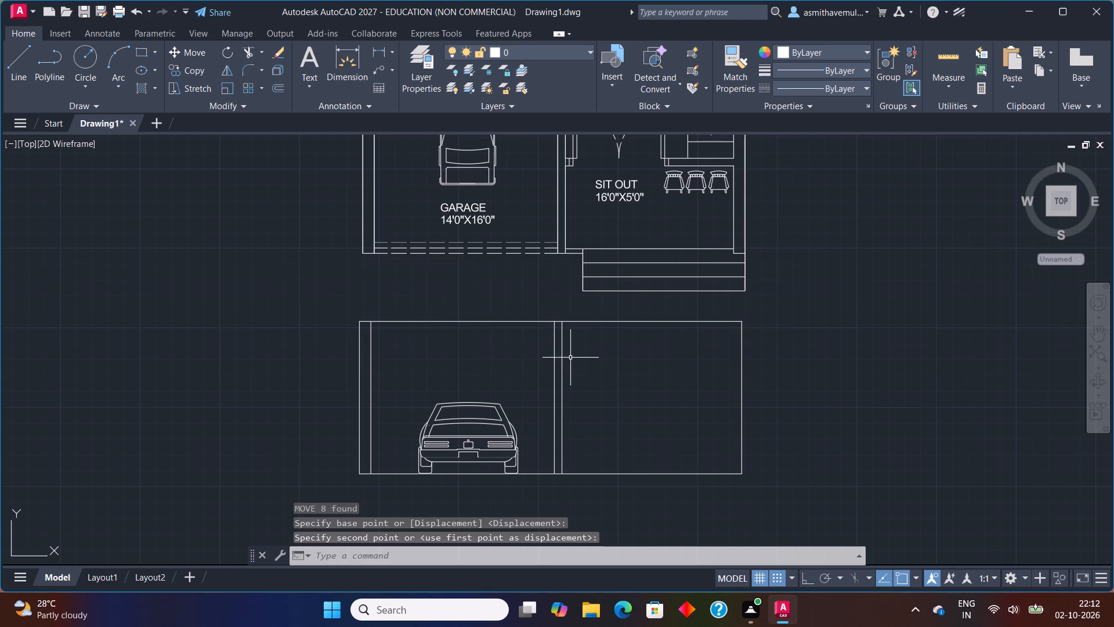
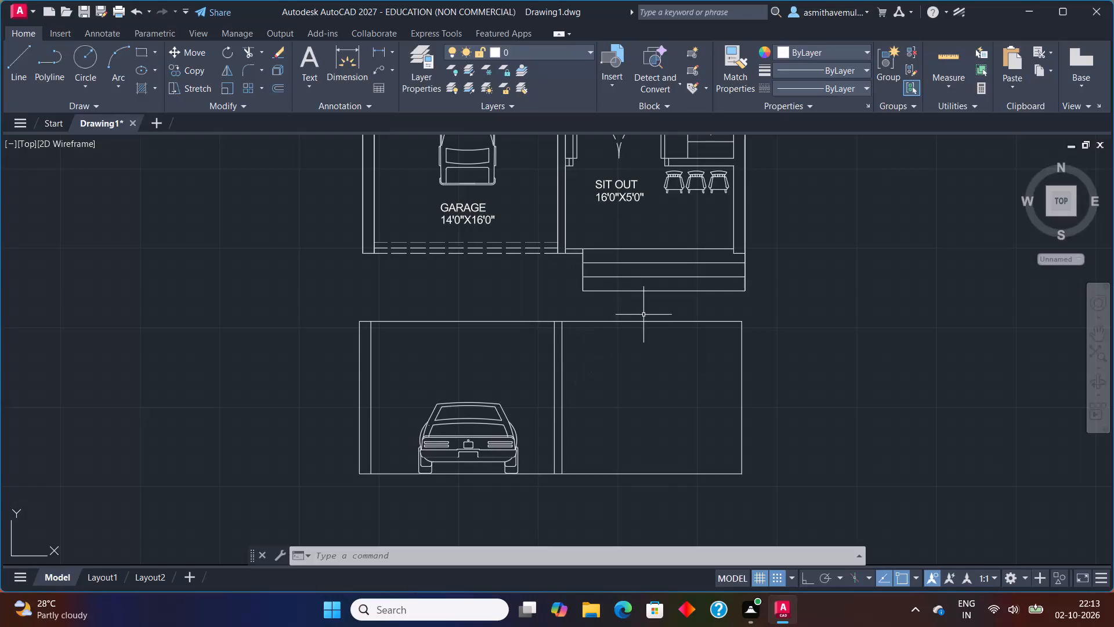
# Draw two vertical construction lines through the sit-out, one just inside its garage-side wall and one near the leftmost stool.
pyautogui.moveTo(643, 314); pyautogui.dragTo(565, 430, button='middle')
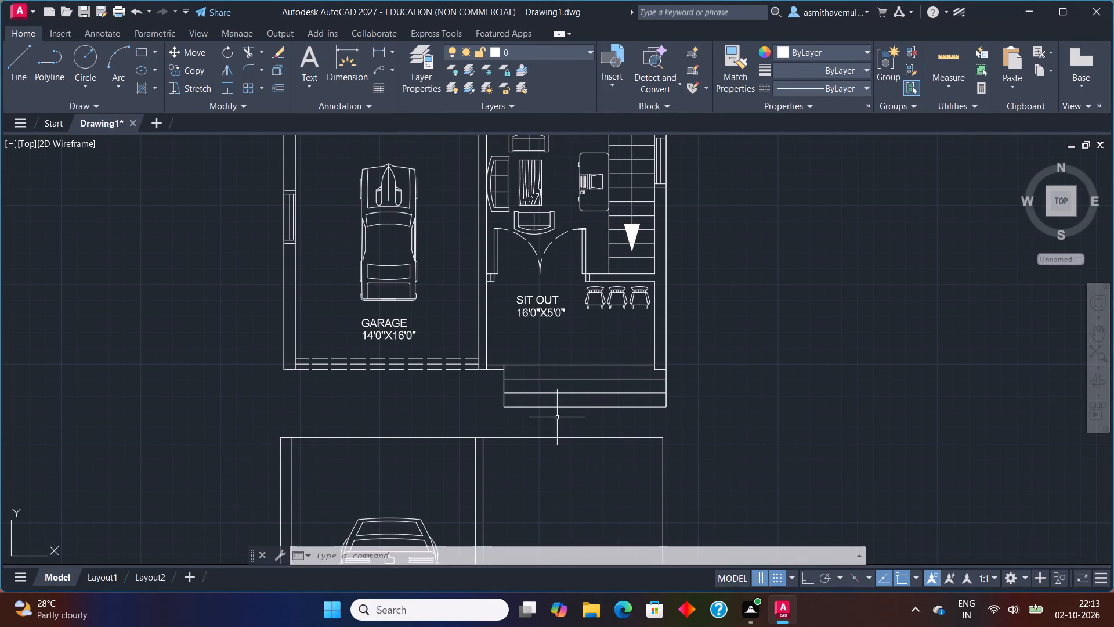
pyautogui.write('XL')
pyautogui.press('i')
pyautogui.press('n')
pyautogui.press('e')
pyautogui.press('Return')
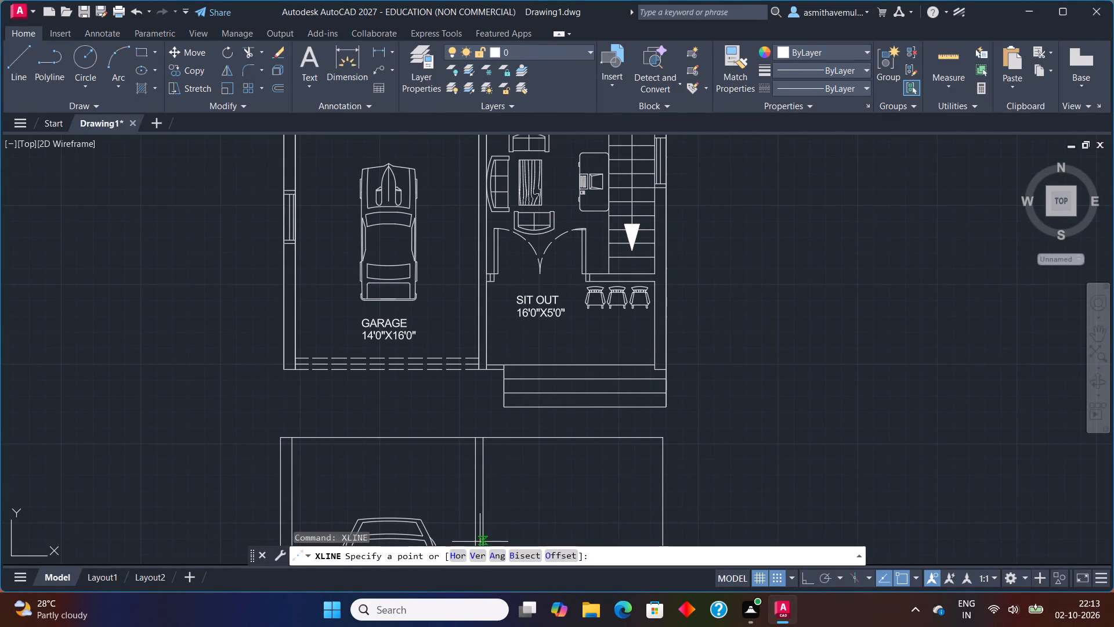
pyautogui.click(476, 555)
pyautogui.scroll(1, 498, 406)
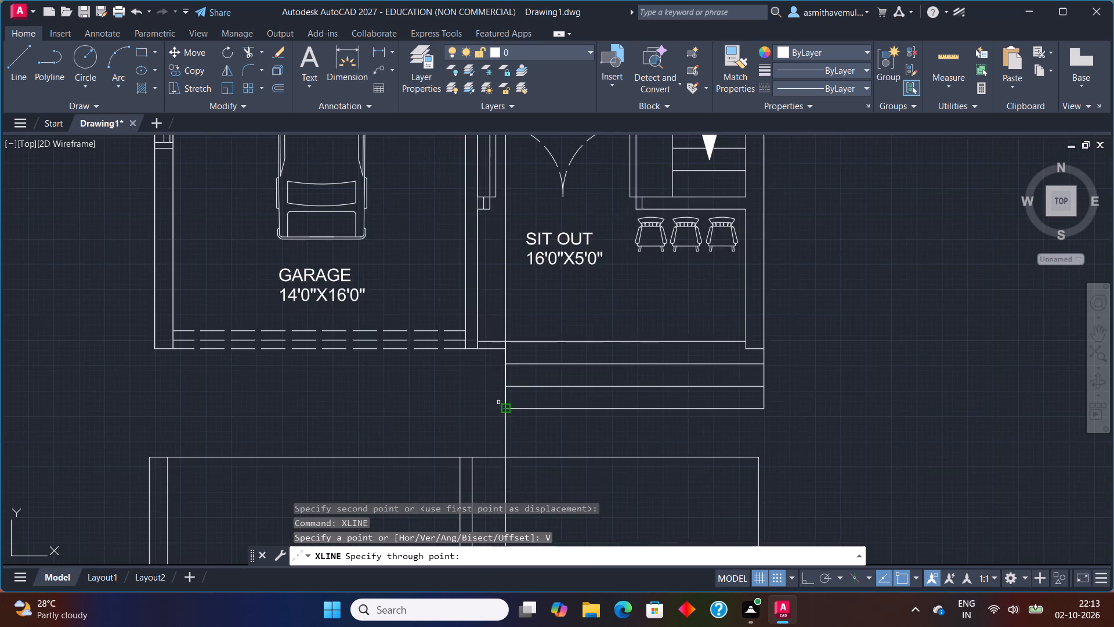
pyautogui.scroll(1, 499, 403)
pyautogui.moveTo(499, 403); pyautogui.dragTo(467, 506, button='middle')
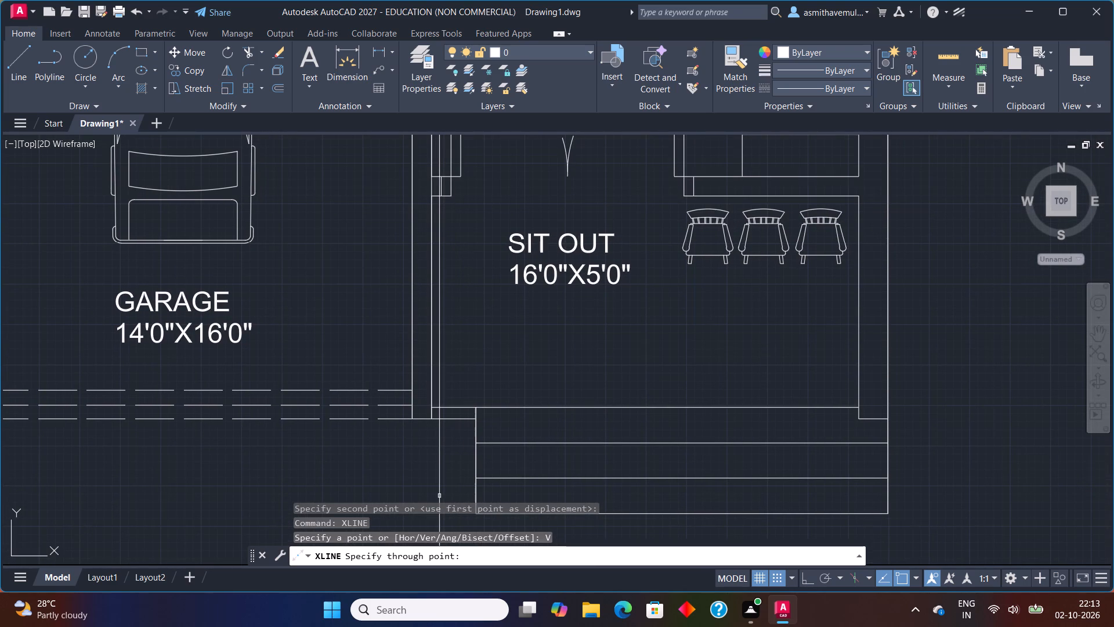
pyautogui.click(439, 498)
pyautogui.scroll(-2, 509, 481)
pyautogui.moveTo(555, 502); pyautogui.dragTo(549, 387, button='middle')
pyautogui.moveTo(559, 373); pyautogui.dragTo(480, 473, button='middle')
pyautogui.scroll(1, 490, 458)
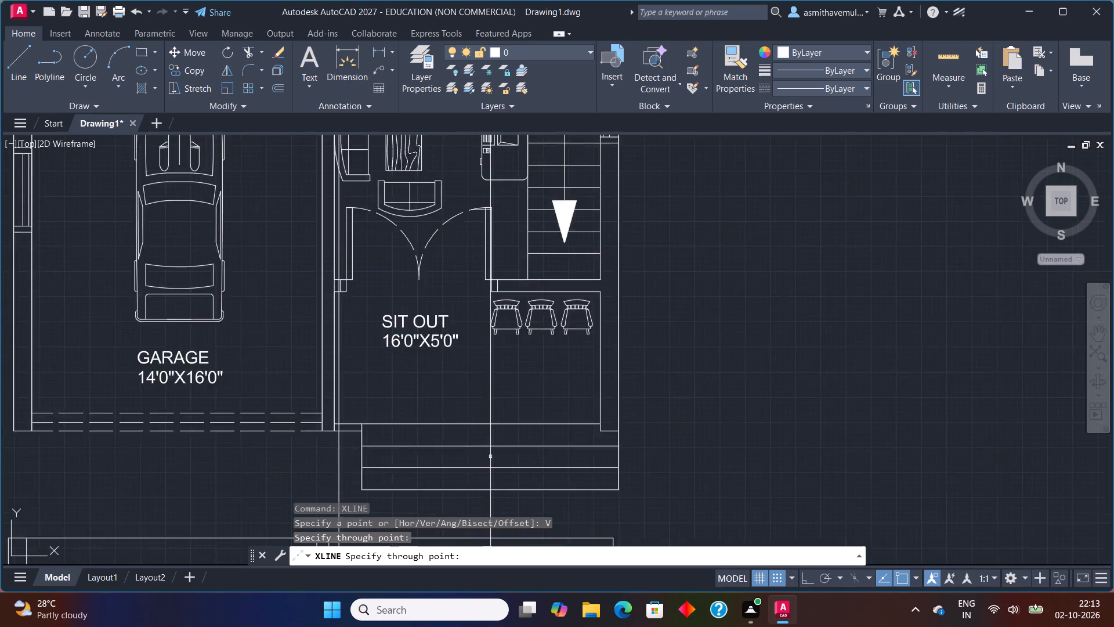
pyautogui.scroll(1, 490, 458)
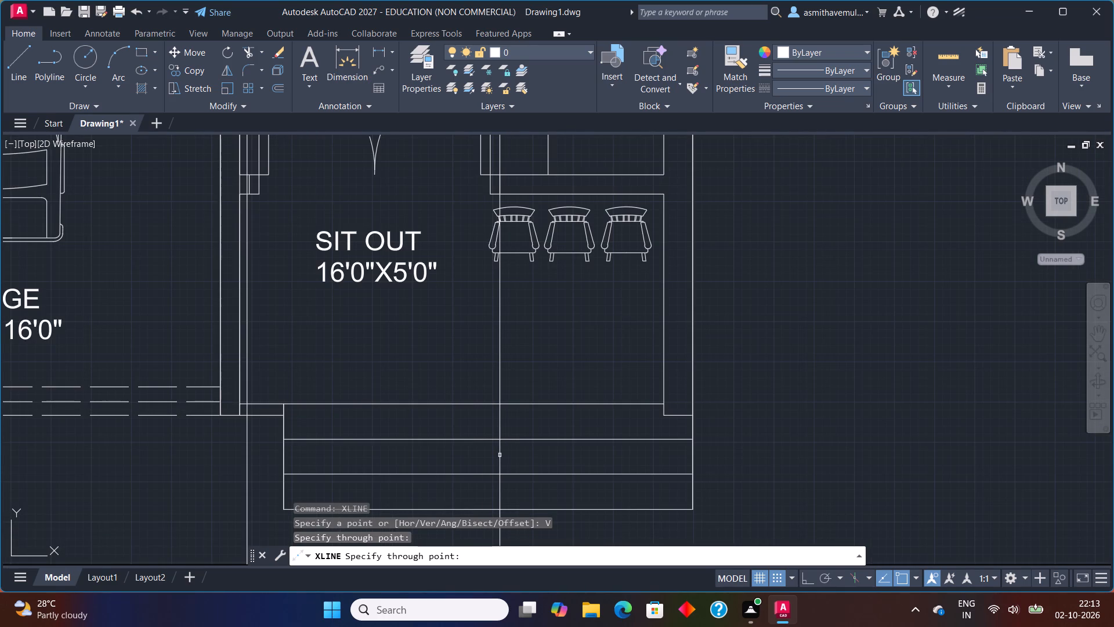
pyautogui.click(500, 455)
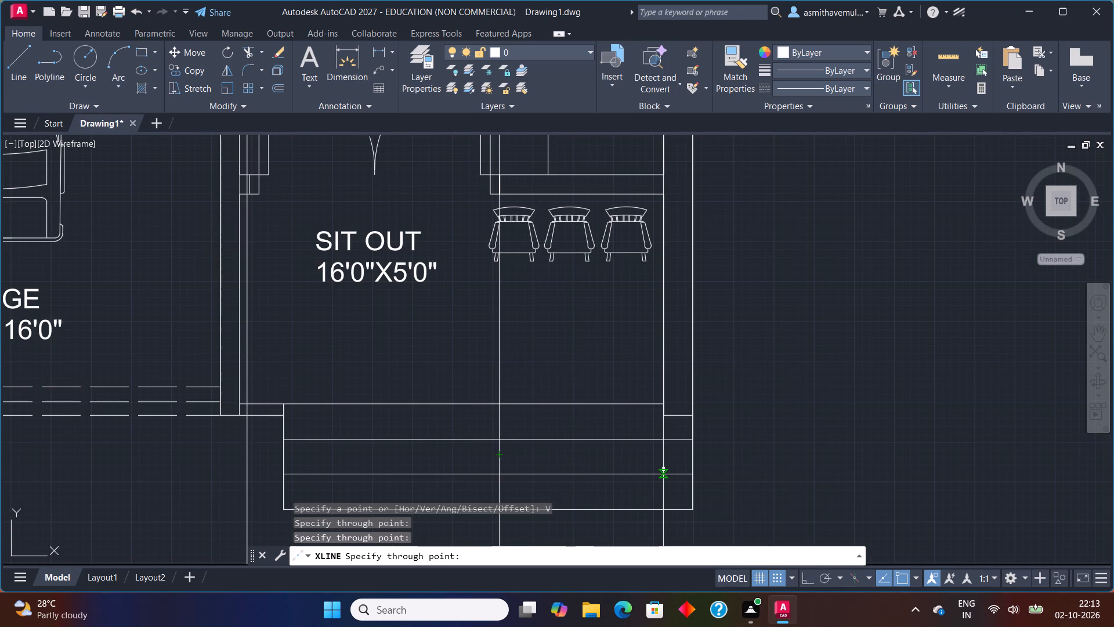
pyautogui.press('Escape')
pyautogui.scroll(-3, 715, 482)
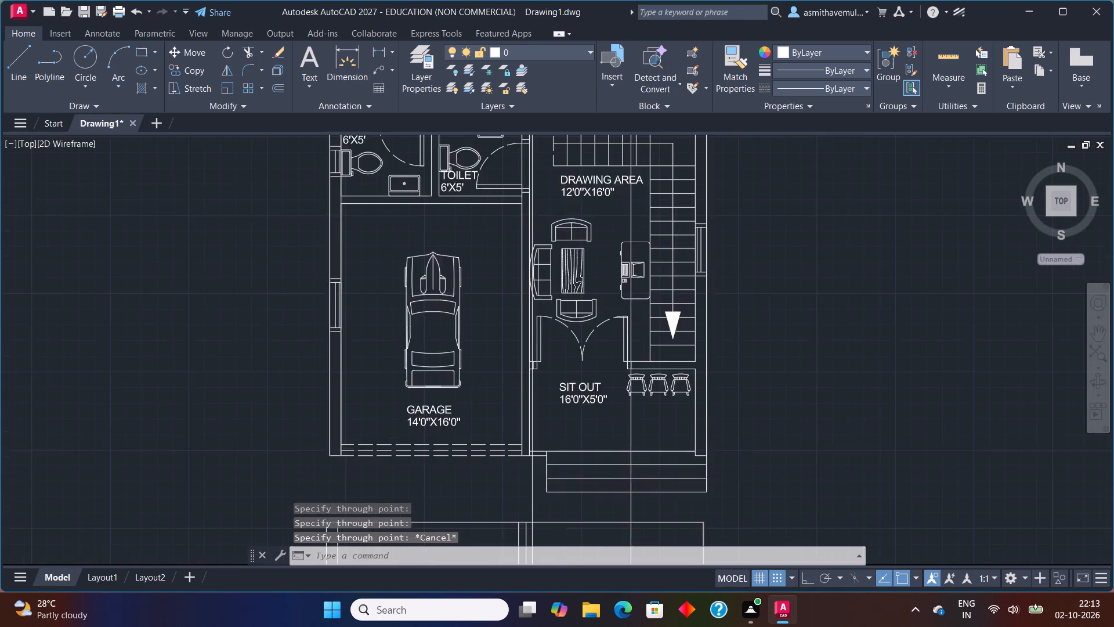
# Trim both vertical construction lines in the gap between the floor plan and the front elevation.
pyautogui.moveTo(715, 478); pyautogui.dragTo(735, 364, button='middle')
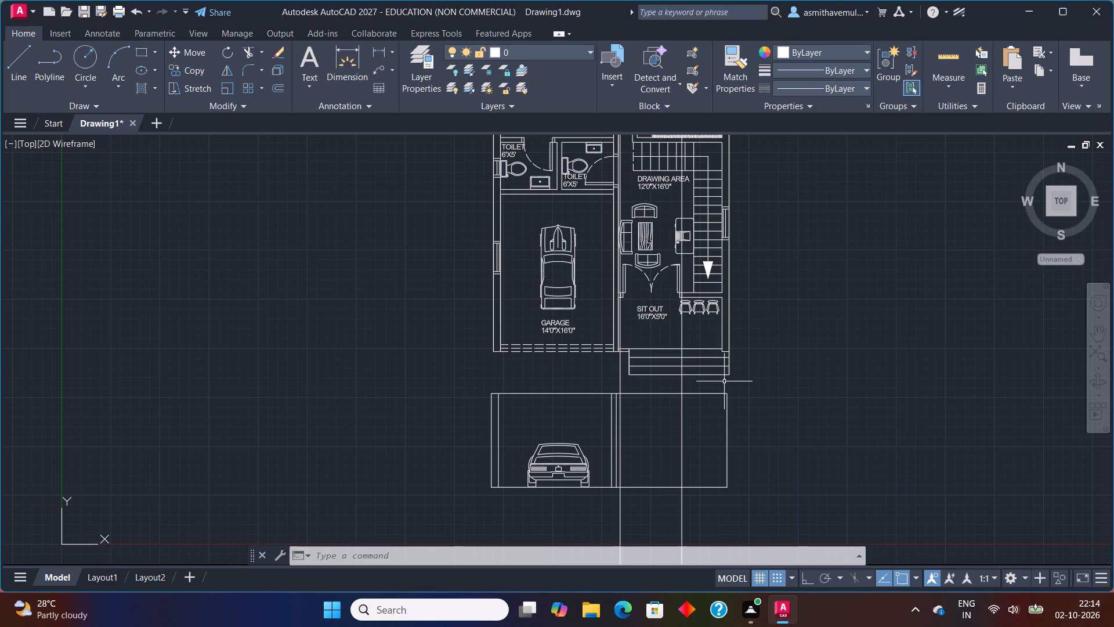
pyautogui.moveTo(638, 369); pyautogui.dragTo(632, 369, button='middle')
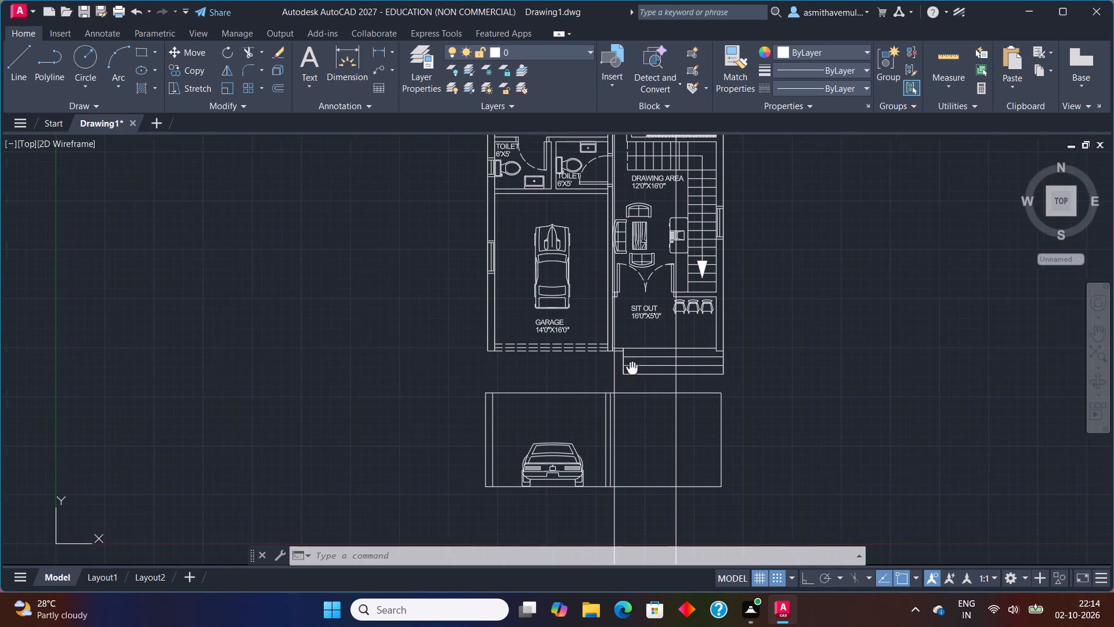
pyautogui.moveTo(632, 369); pyautogui.dragTo(488, 397, button='middle')
pyautogui.scroll(1, 486, 395)
pyautogui.write('TRIM')
pyautogui.press('Return')
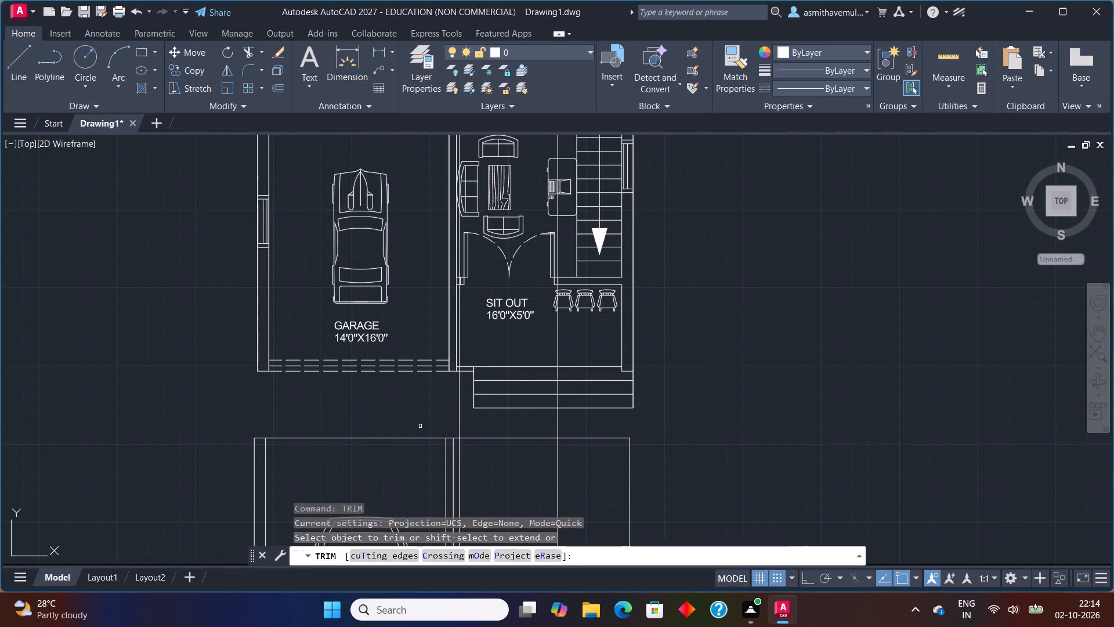
pyautogui.moveTo(422, 424); pyautogui.dragTo(472, 410)
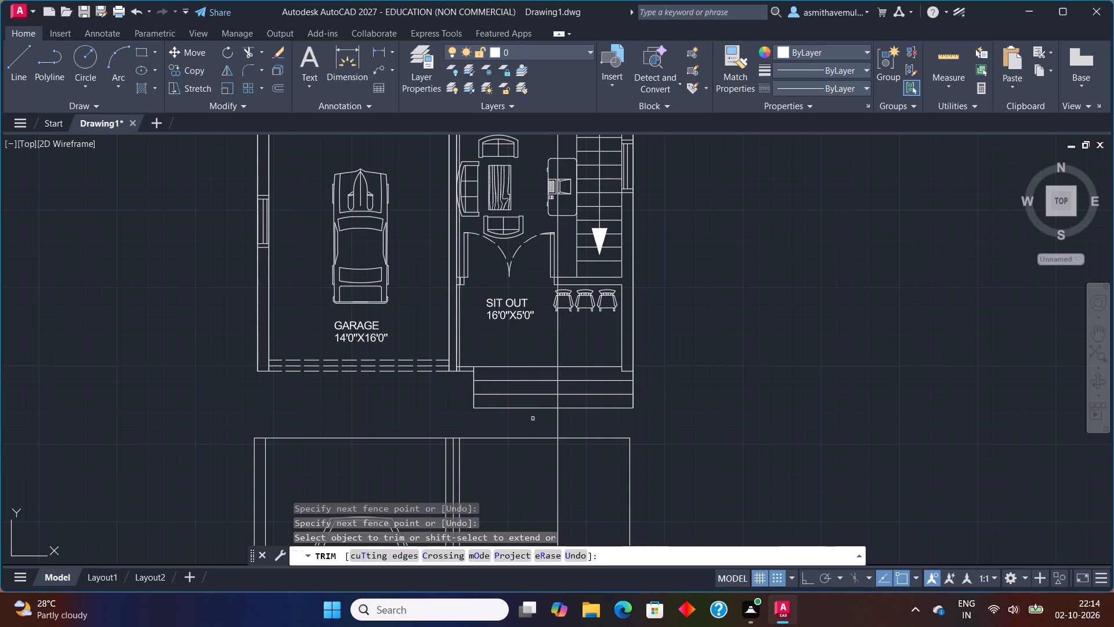
pyautogui.moveTo(534, 419); pyautogui.dragTo(599, 419)
pyautogui.press('Escape')
# Delete the leftover pieces of the two construction lines that run up through the floor plan.
pyautogui.moveTo(572, 352); pyautogui.dragTo(547, 344)
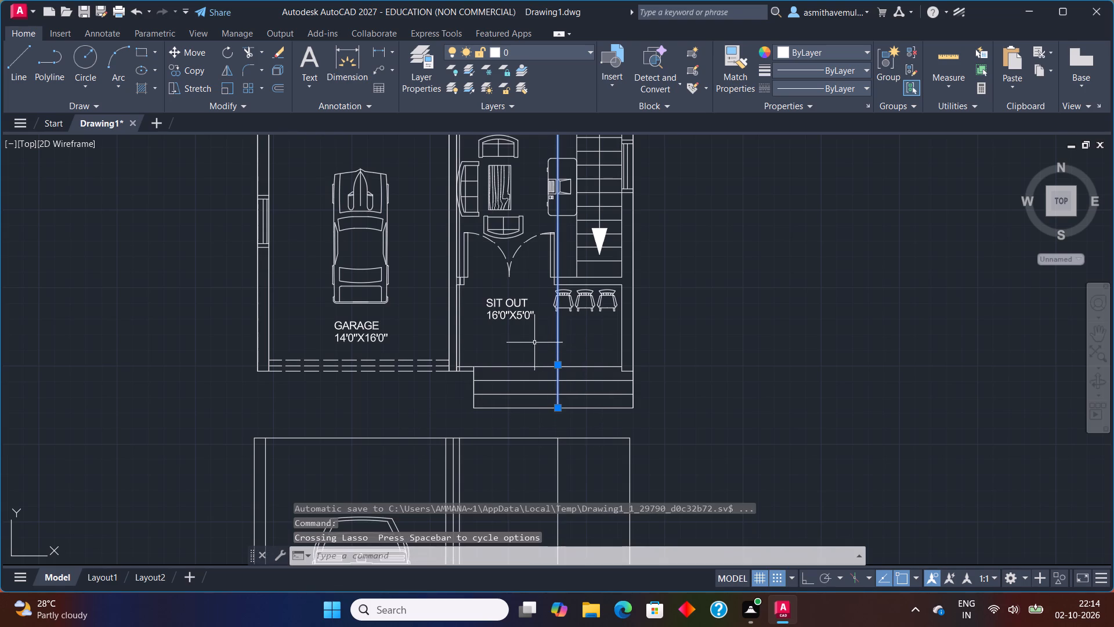
pyautogui.scroll(1, 451, 330)
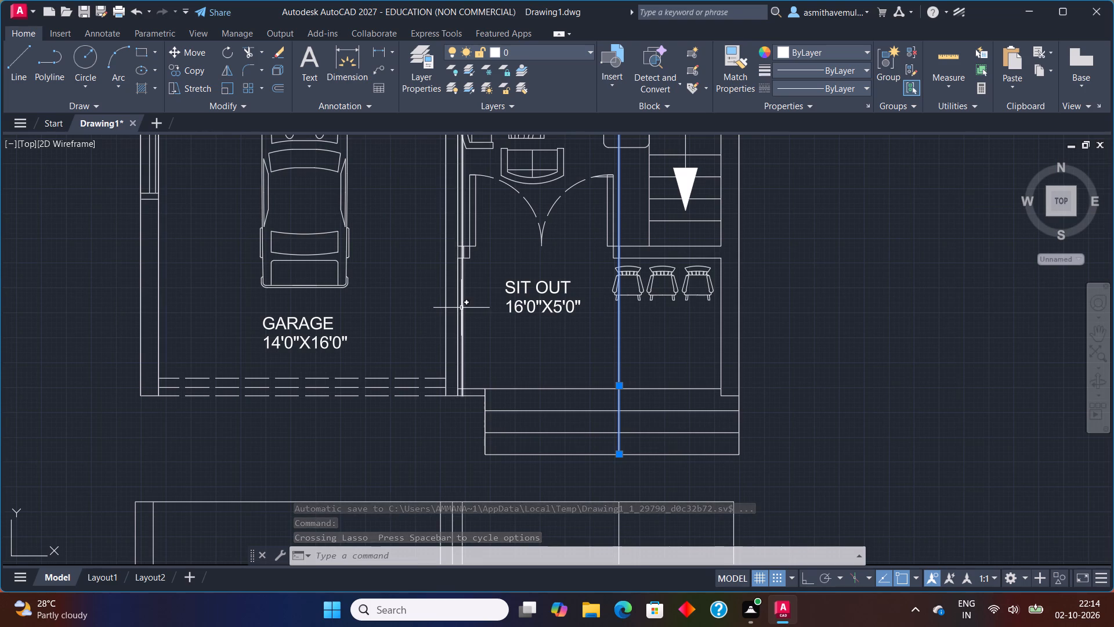
pyautogui.click(461, 308)
pyautogui.press('Delete')
pyautogui.scroll(-2, 517, 333)
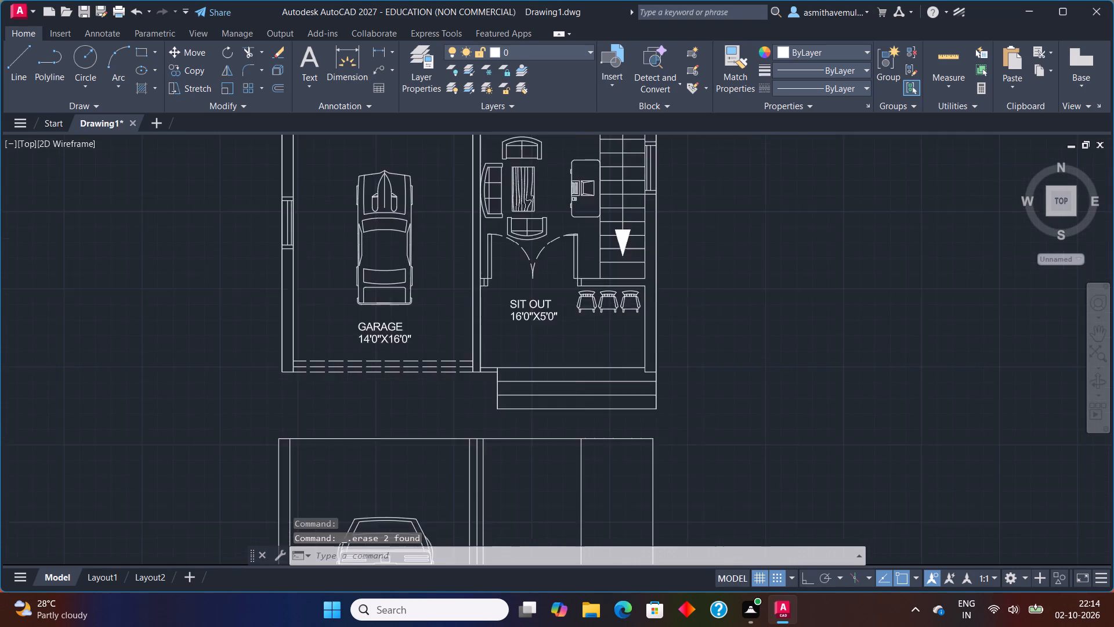
# With Ortho on, draw a vertical line from the sit-out's inner right wall corner down to the elevation's ground line.
pyautogui.scroll(-1, 518, 332)
pyautogui.scroll(1, 529, 349)
pyautogui.moveTo(537, 422); pyautogui.dragTo(558, 331, button='middle')
pyautogui.scroll(1, 582, 307)
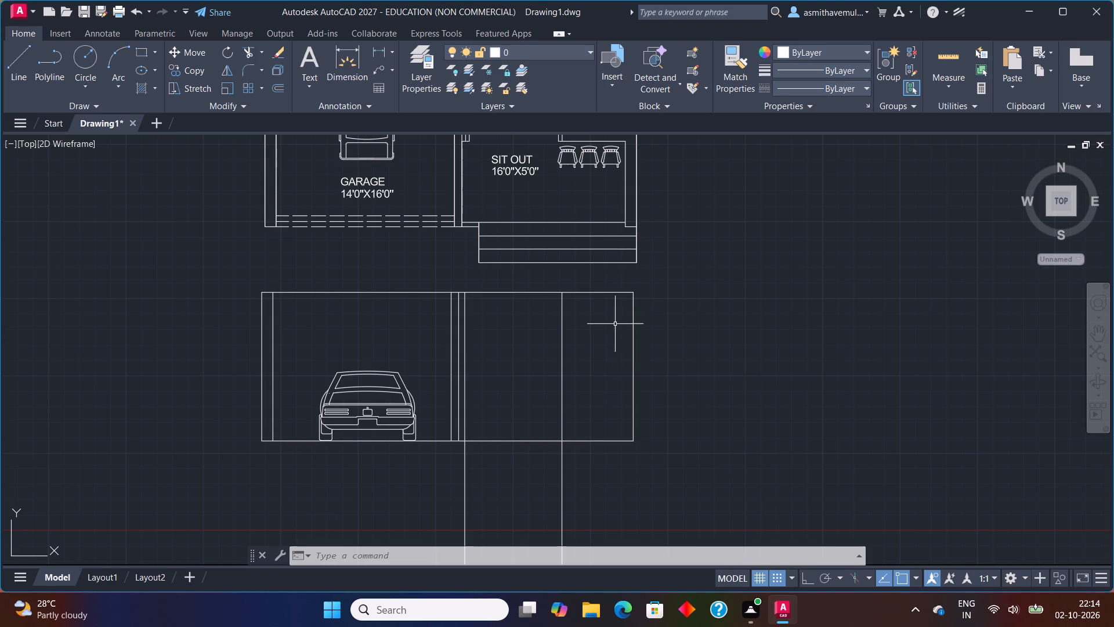
pyautogui.press('x')
pyautogui.press('Escape')
pyautogui.press('l')
pyautogui.press('Return')
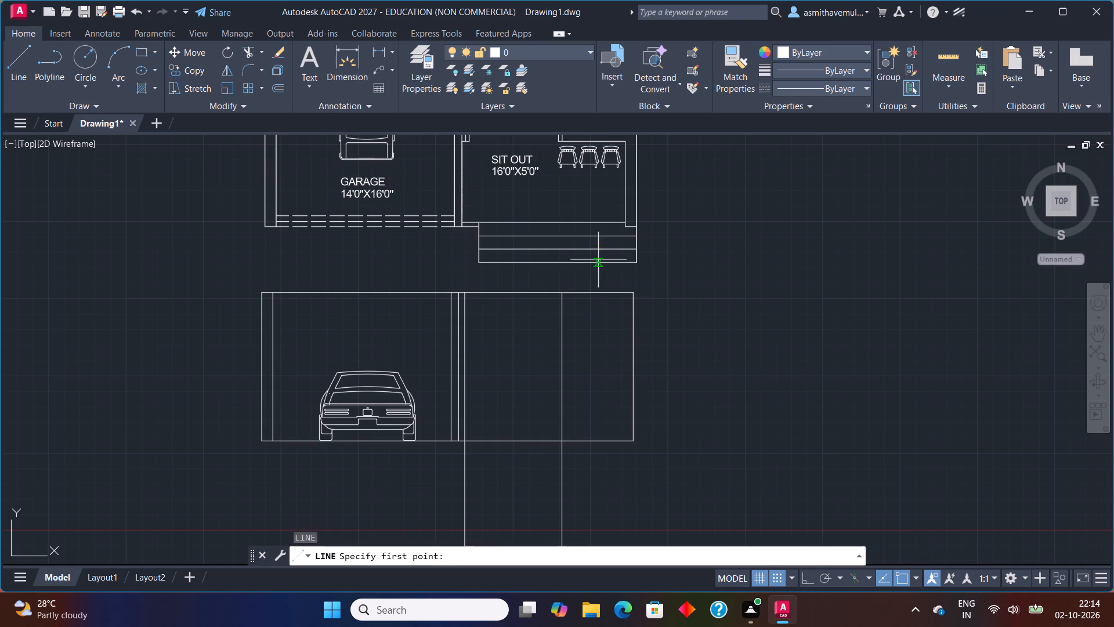
pyautogui.moveTo(628, 224); pyautogui.dragTo(628, 235)
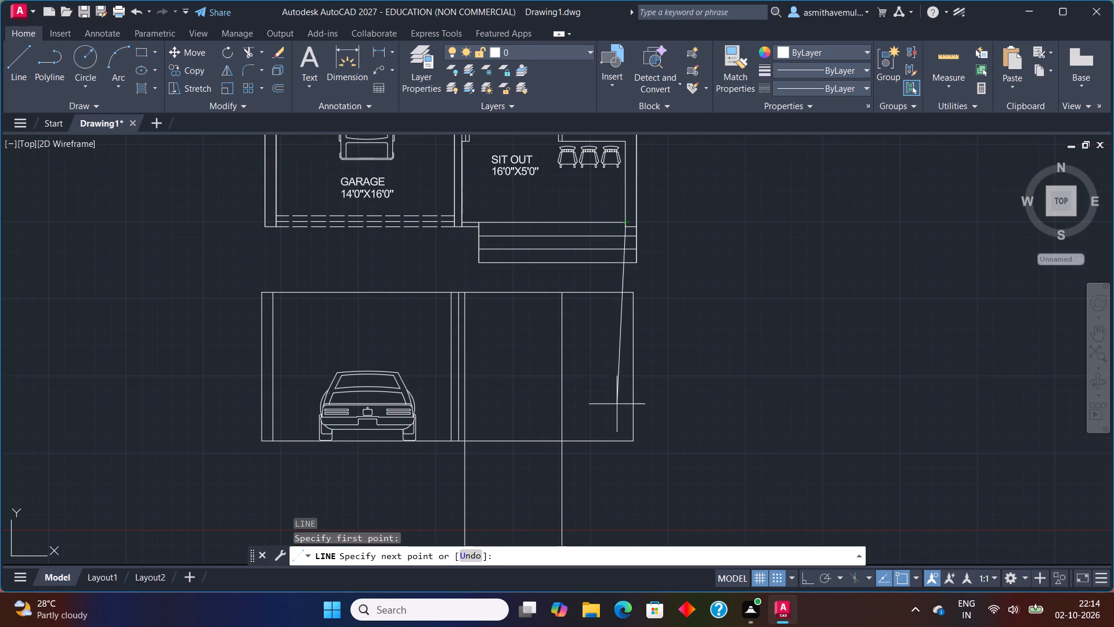
pyautogui.press('F8')
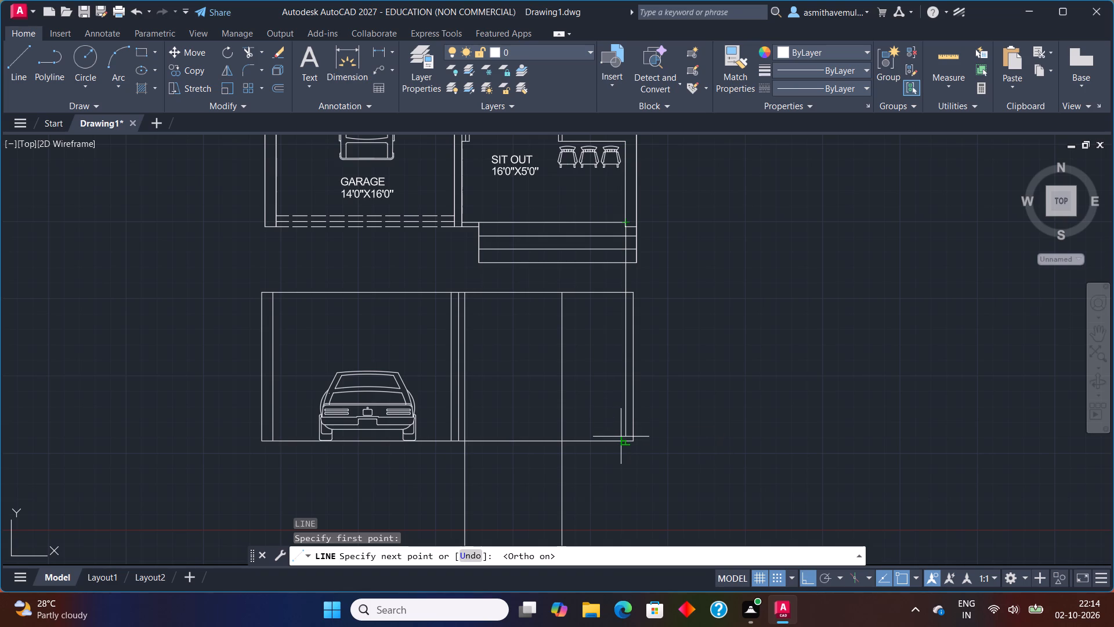
pyautogui.click(621, 438)
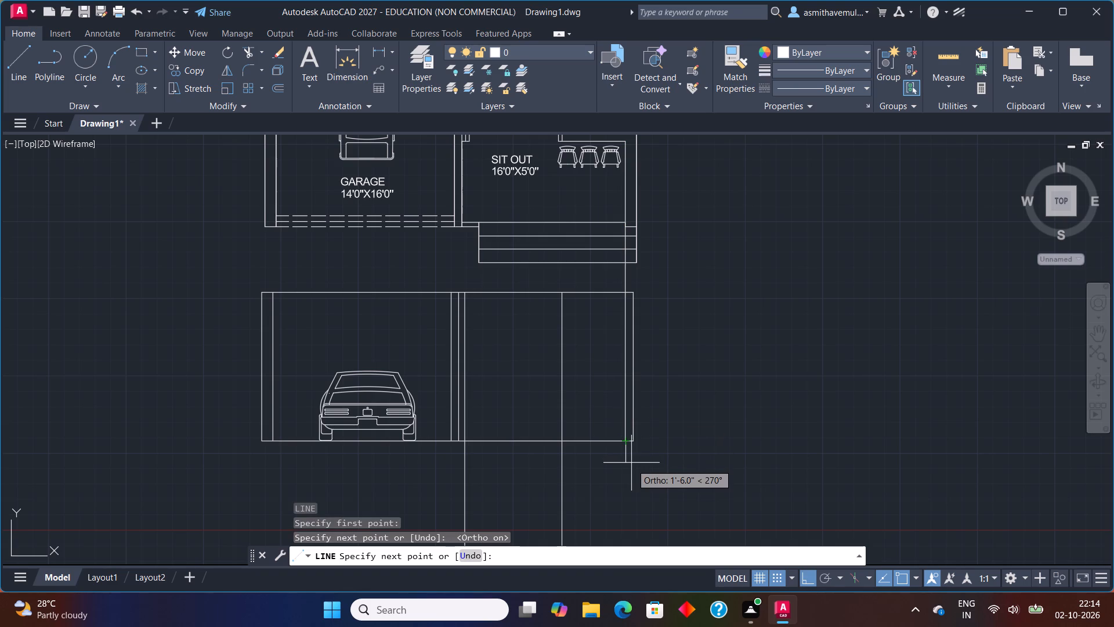
pyautogui.press('Escape')
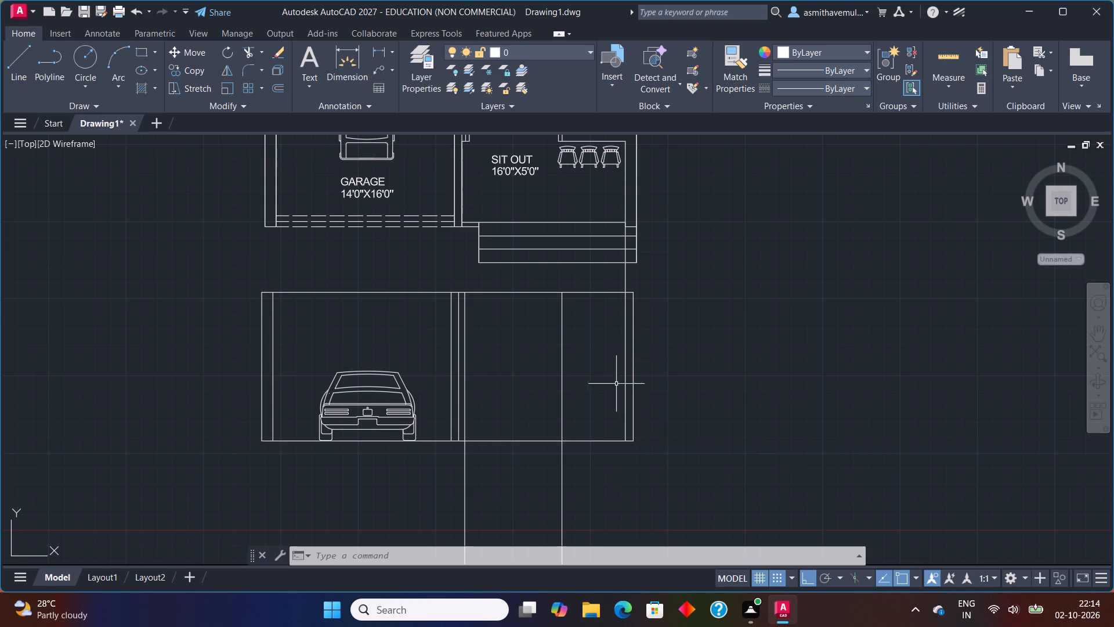
# Trim off the two construction line ends that extend below the elevation's ground line.
pyautogui.write('TRIM')
pyautogui.press('Return')
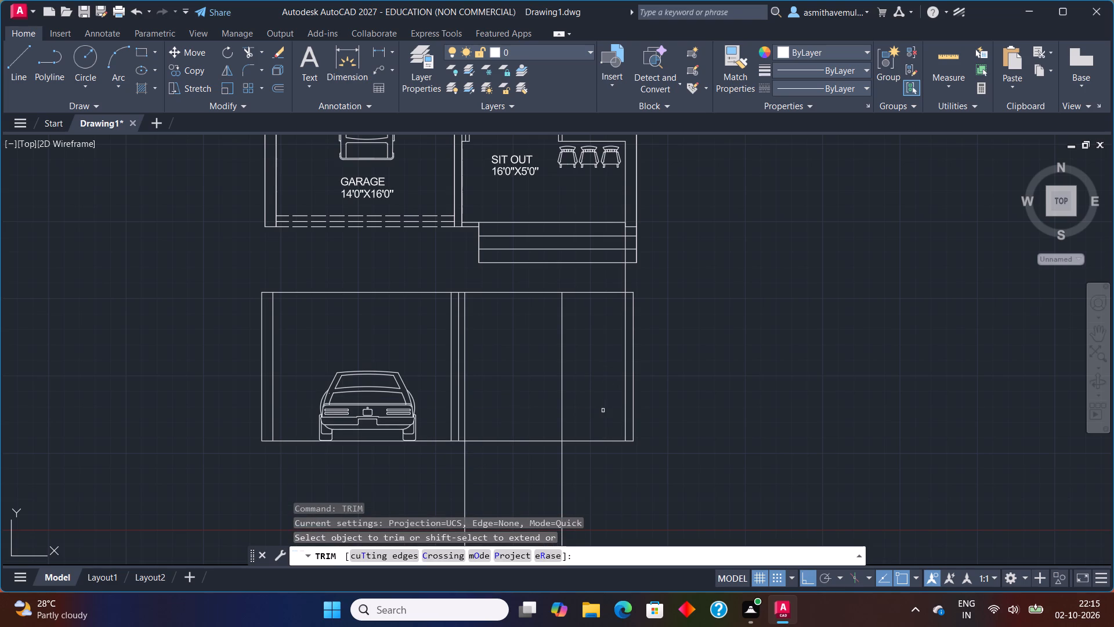
pyautogui.moveTo(604, 484); pyautogui.dragTo(408, 485)
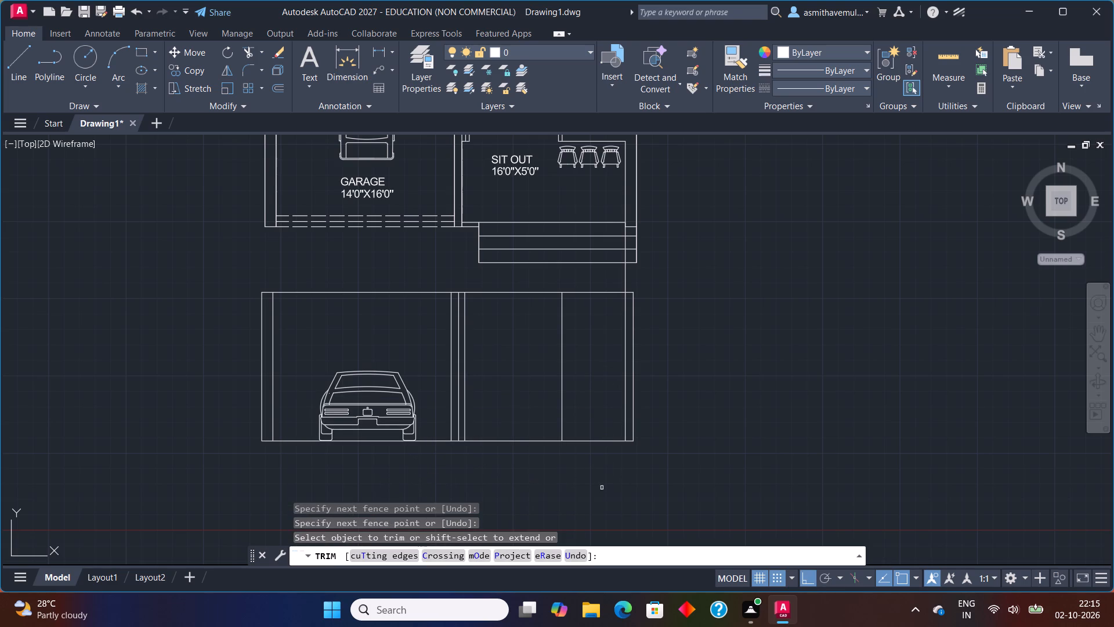
pyautogui.press('Escape')
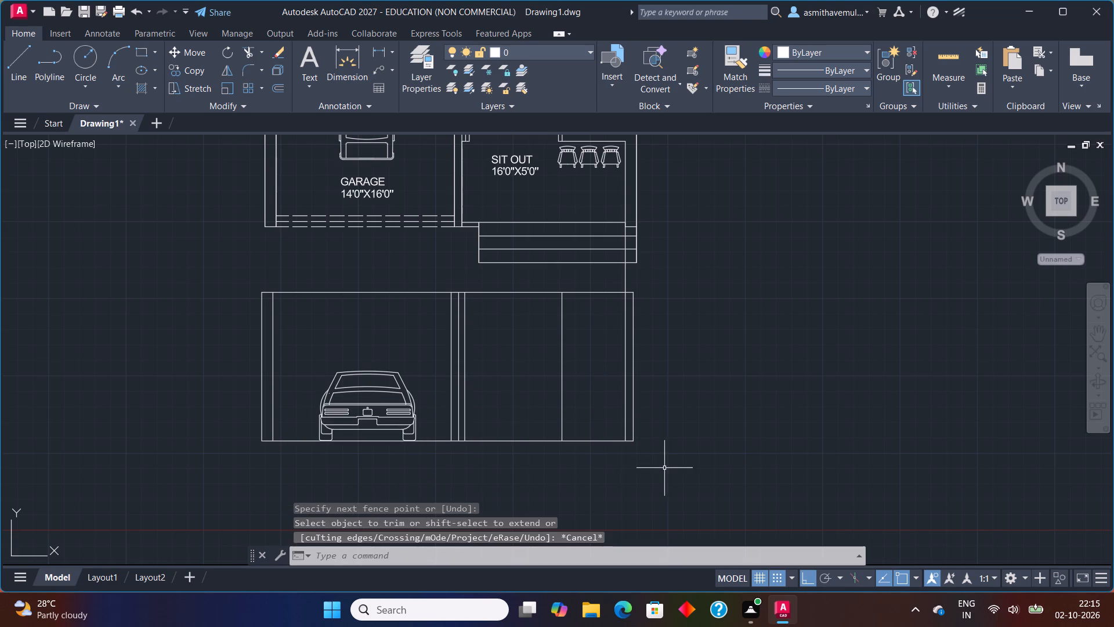
# Offset the elevation's ground line upward three times in succession at 11" spacing to form the step lines.
pyautogui.press('o')
pyautogui.press('Return')
pyautogui.write('11')
pyautogui.hotkey('shift', '"')
pyautogui.press('Return')
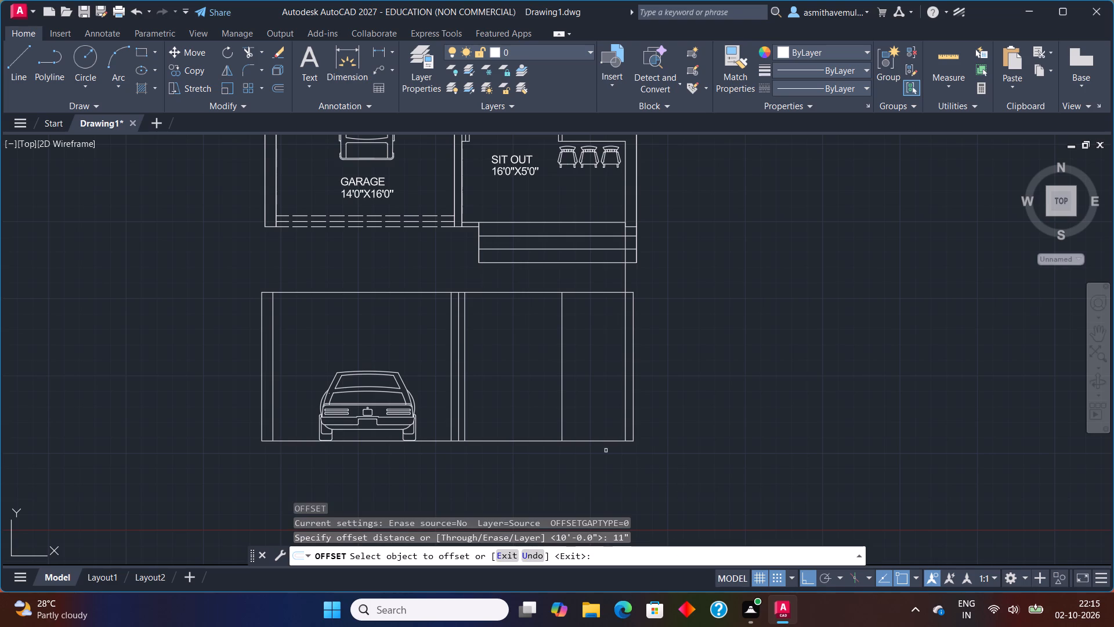
pyautogui.click(545, 442)
pyautogui.click(536, 420)
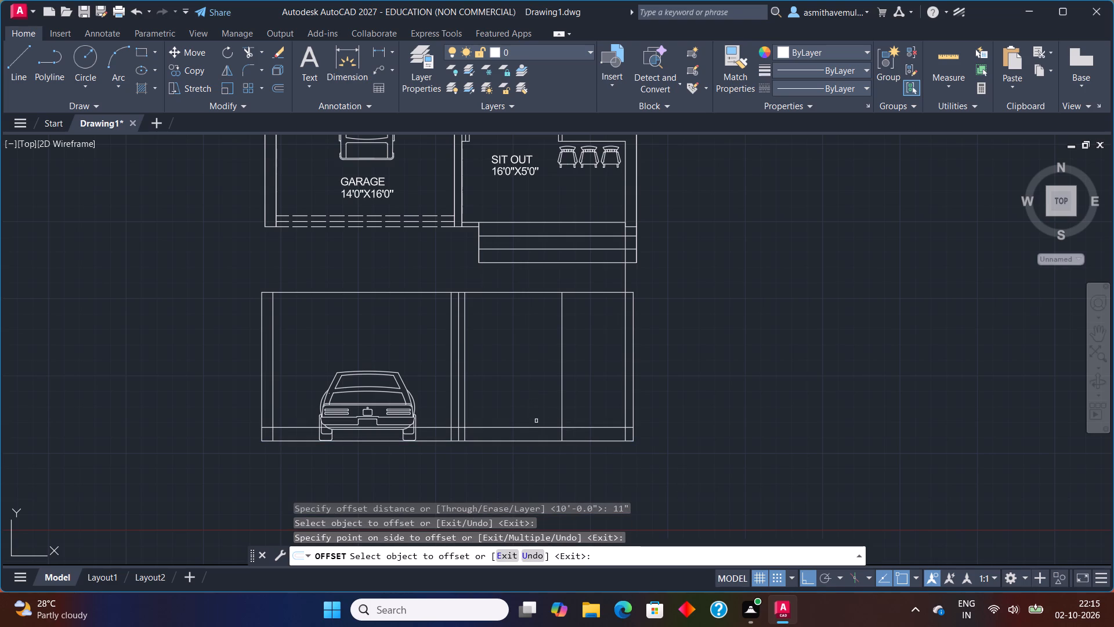
pyautogui.click(536, 428)
pyautogui.click(535, 415)
pyautogui.click(535, 415)
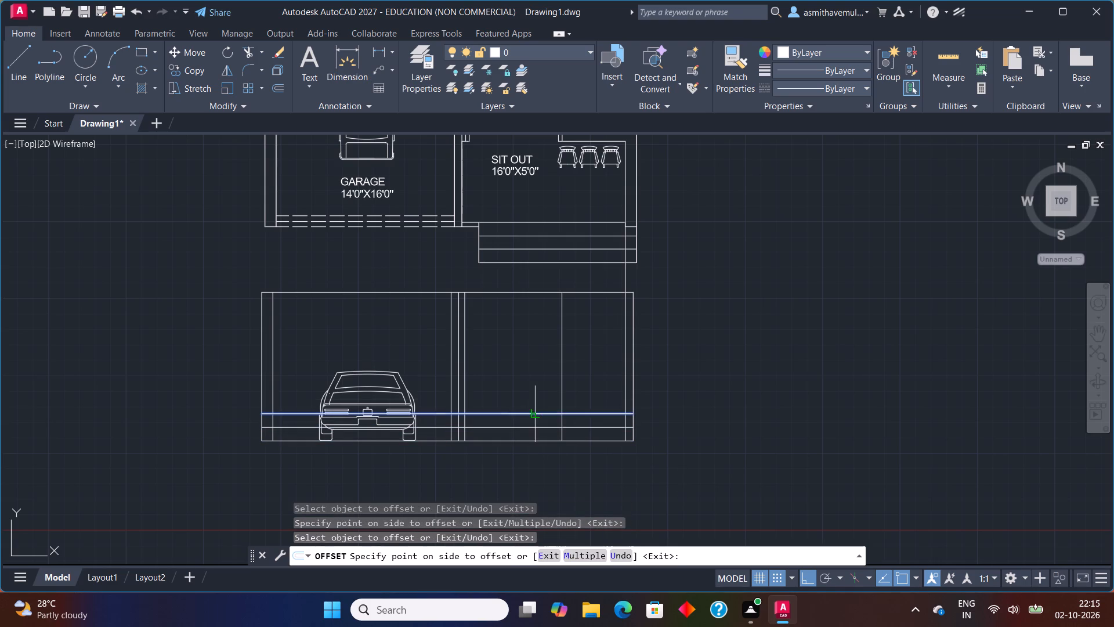
pyautogui.click(535, 398)
pyautogui.press('Escape')
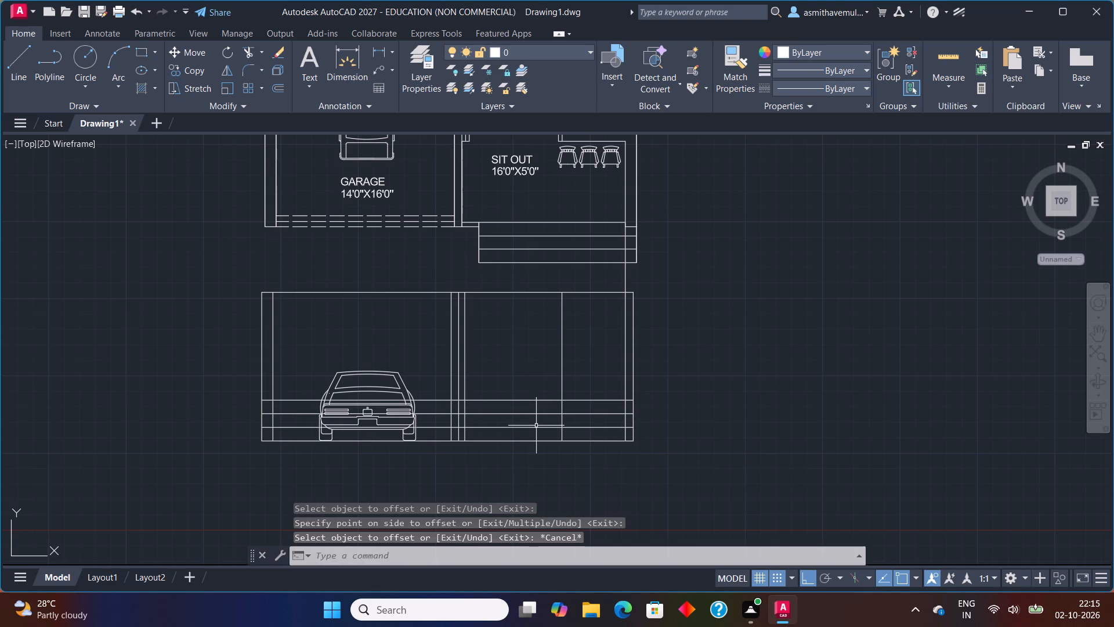
# Trim the three step lines out of the narrow strip between the garage's right wall and the entrance opening's left edge.
pyautogui.write('TRIM')
pyautogui.press('Return')
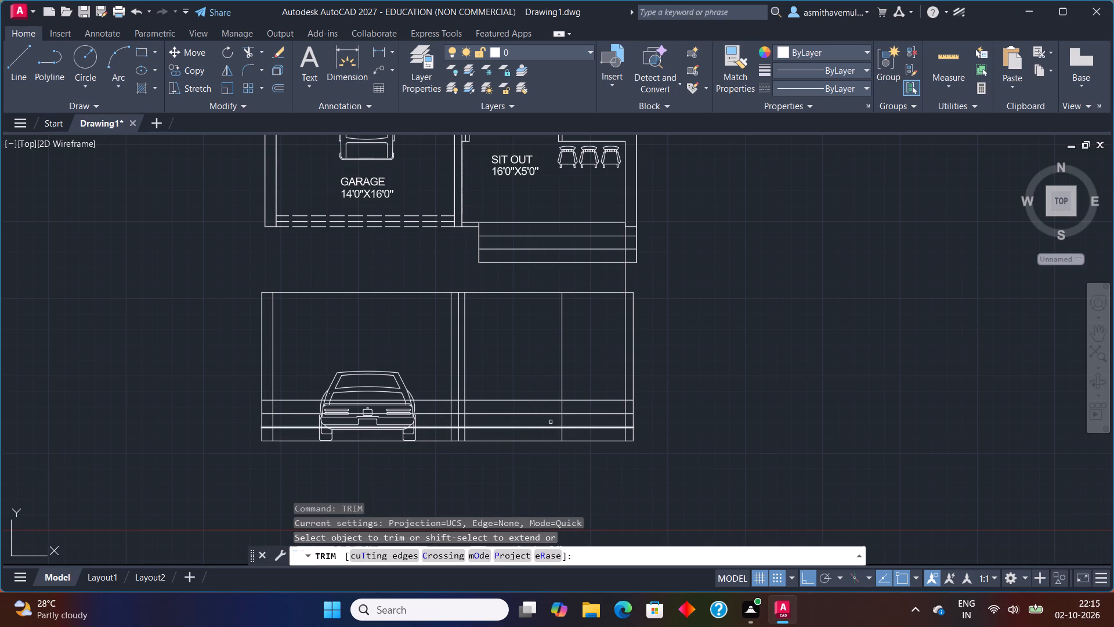
pyautogui.scroll(1, 451, 443)
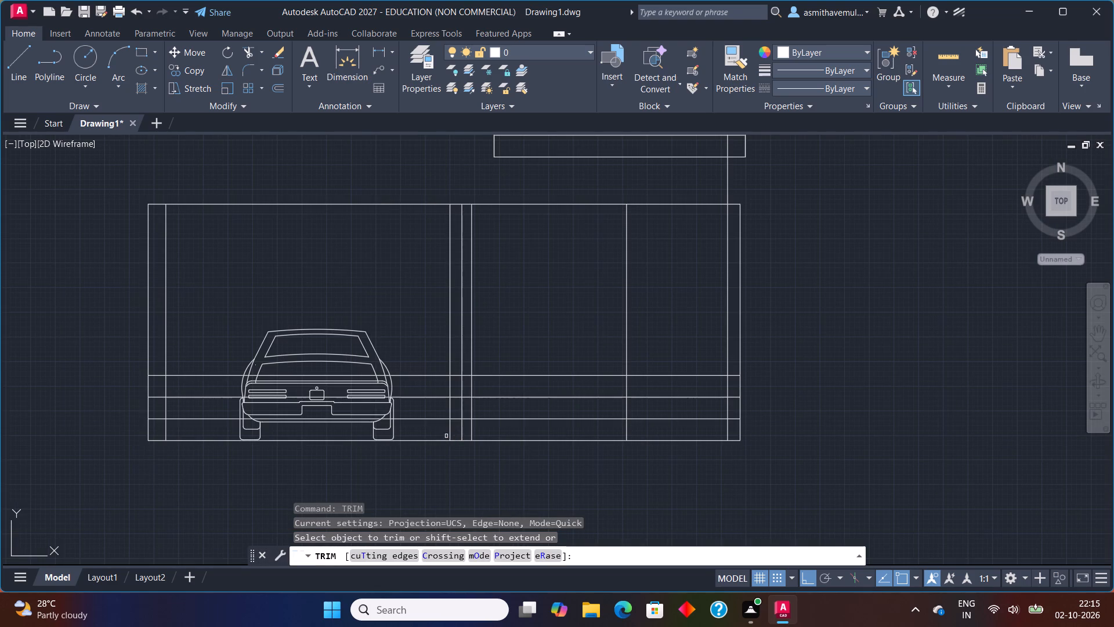
pyautogui.scroll(1, 480, 412)
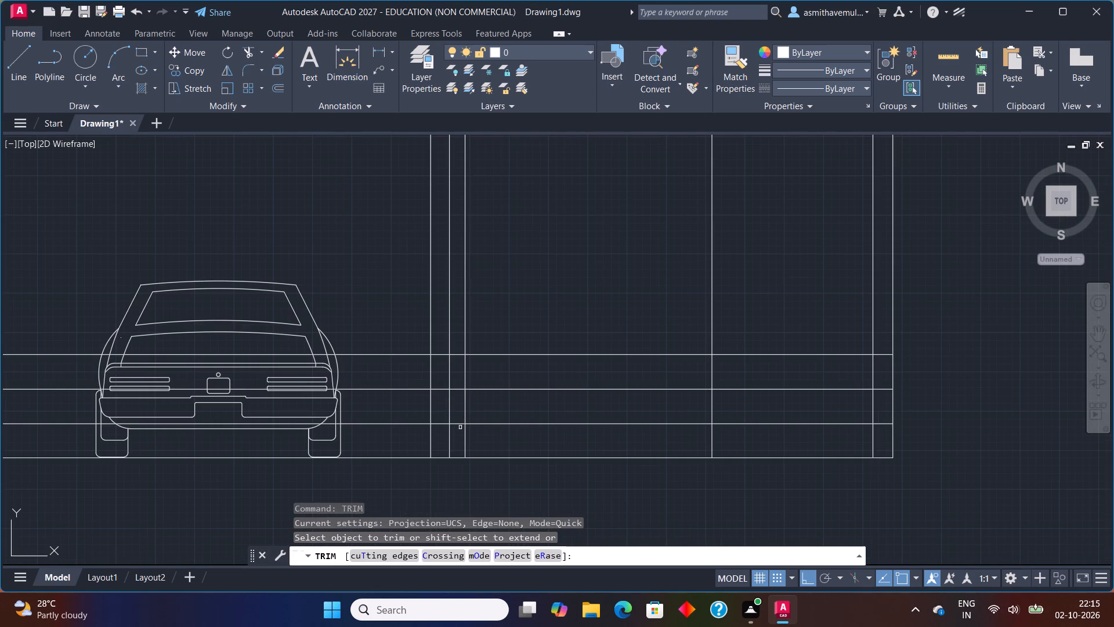
pyautogui.click(458, 421)
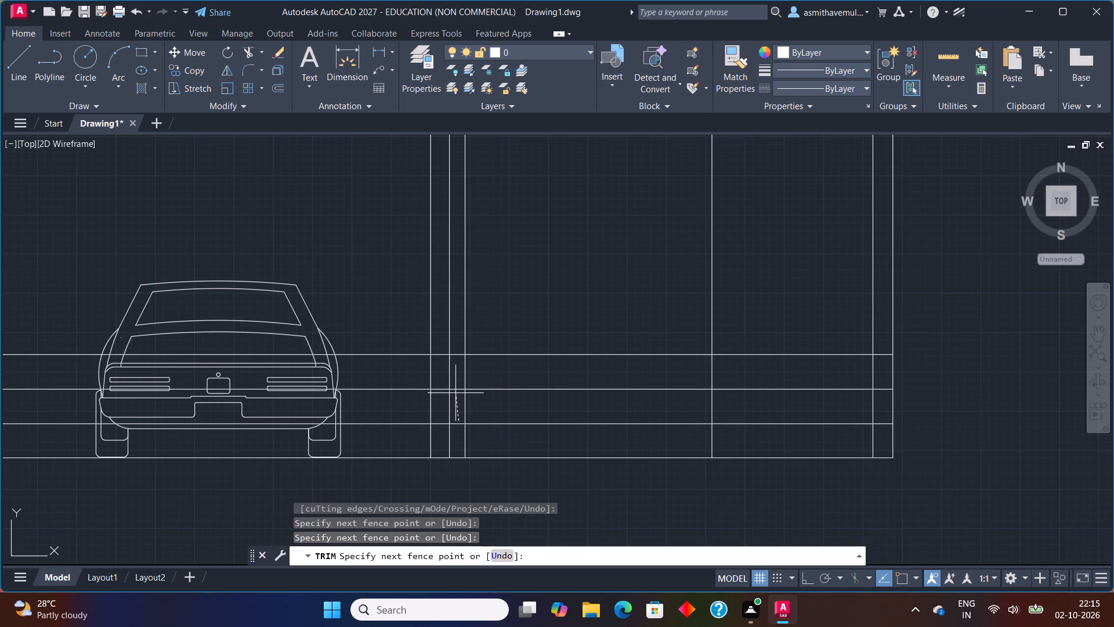
pyautogui.click(457, 389)
pyautogui.click(457, 353)
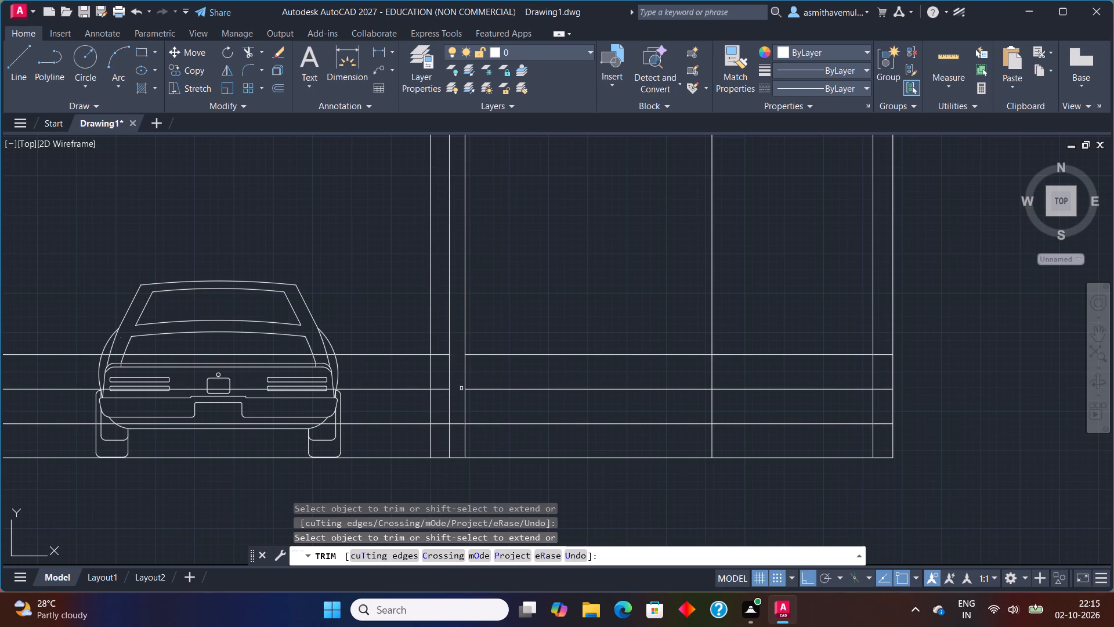
pyautogui.click(460, 424)
# Trim away the three step lines from the entrance opening's right edge to the elevation's outer right wall line.
pyautogui.click(721, 426)
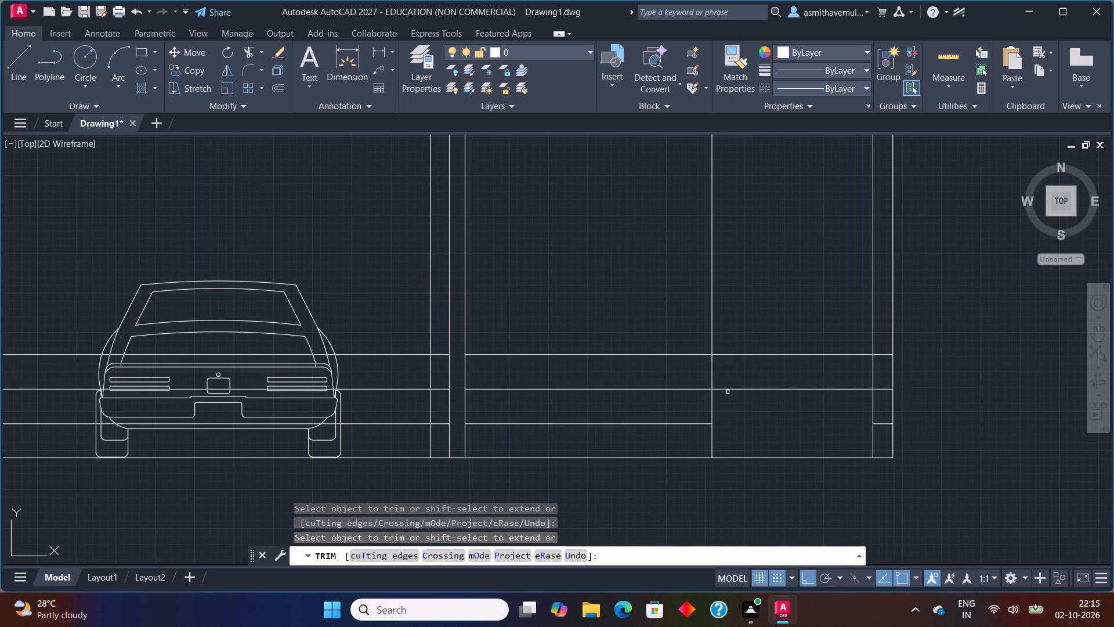
pyautogui.click(728, 392)
pyautogui.click(732, 350)
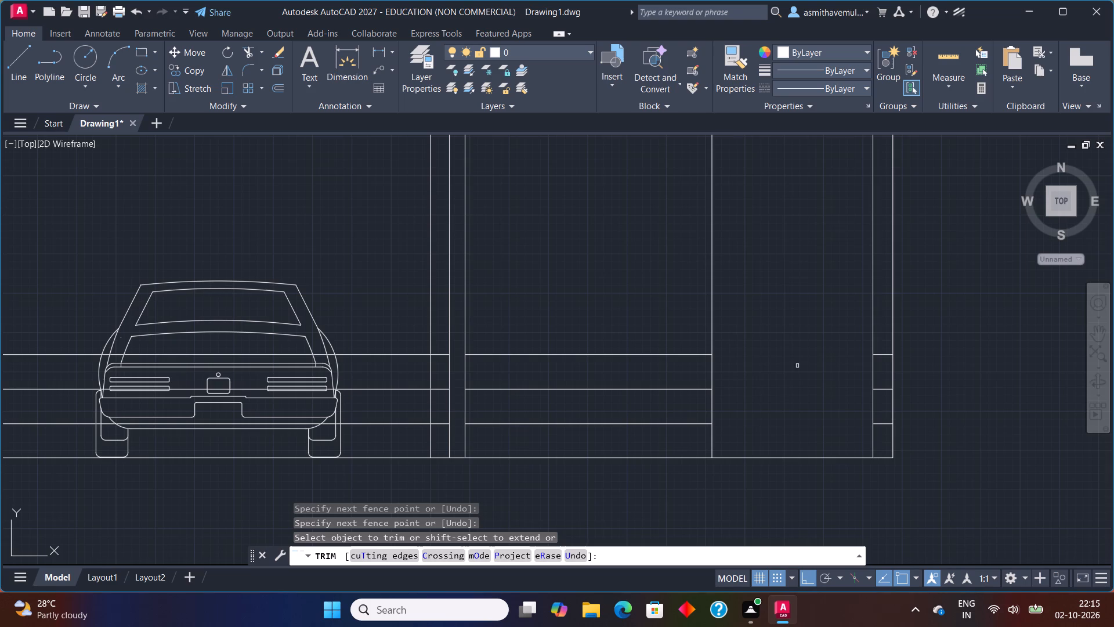
pyautogui.click(882, 353)
pyautogui.click(885, 391)
pyautogui.click(885, 426)
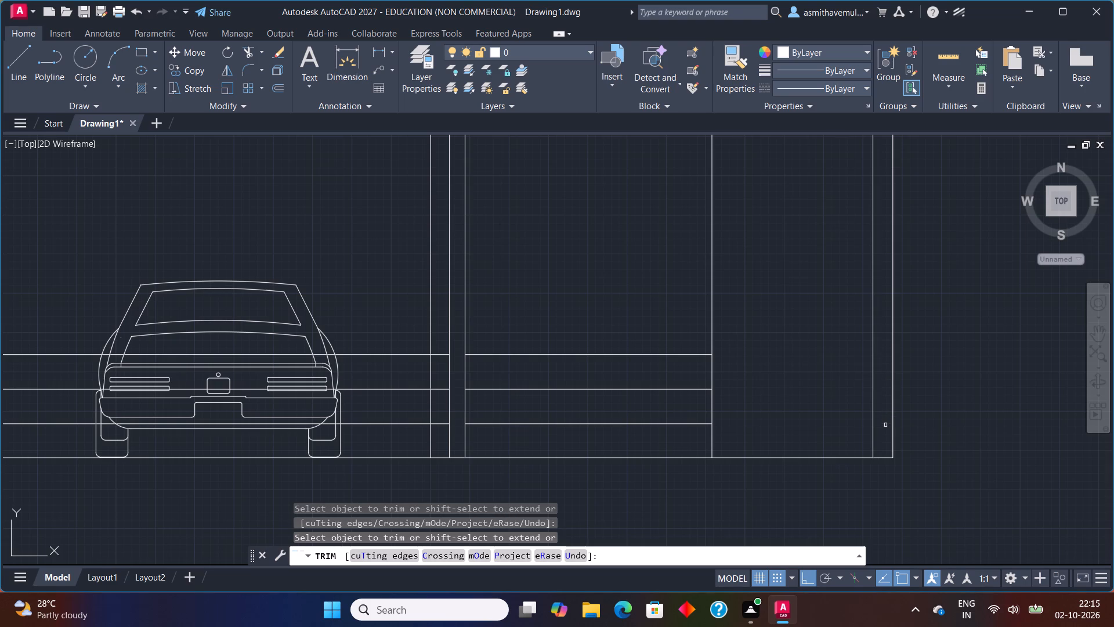
pyautogui.press('Escape')
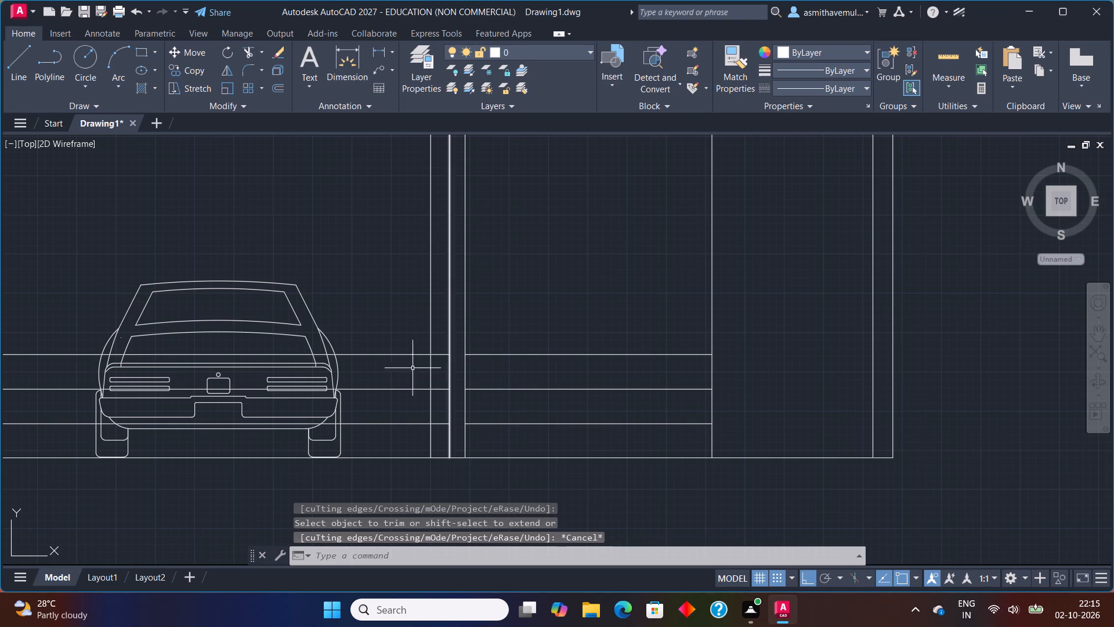
# Delete the three remaining step line pieces that run across the garage and behind the car.
pyautogui.moveTo(401, 333); pyautogui.dragTo(395, 424)
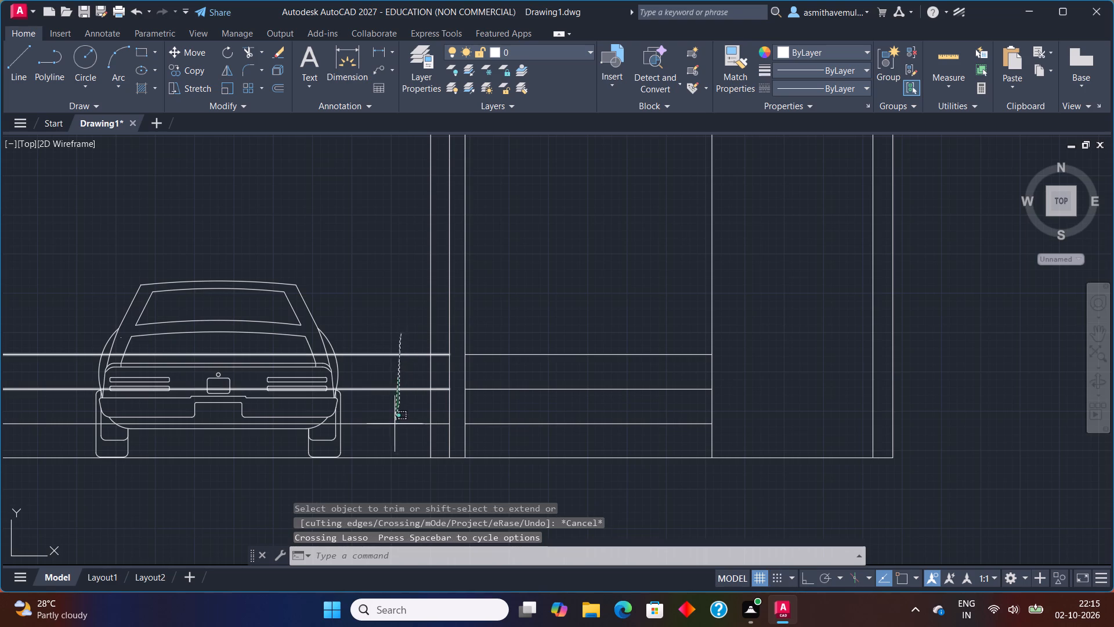
pyautogui.moveTo(395, 424); pyautogui.dragTo(395, 432)
pyautogui.press('Delete')
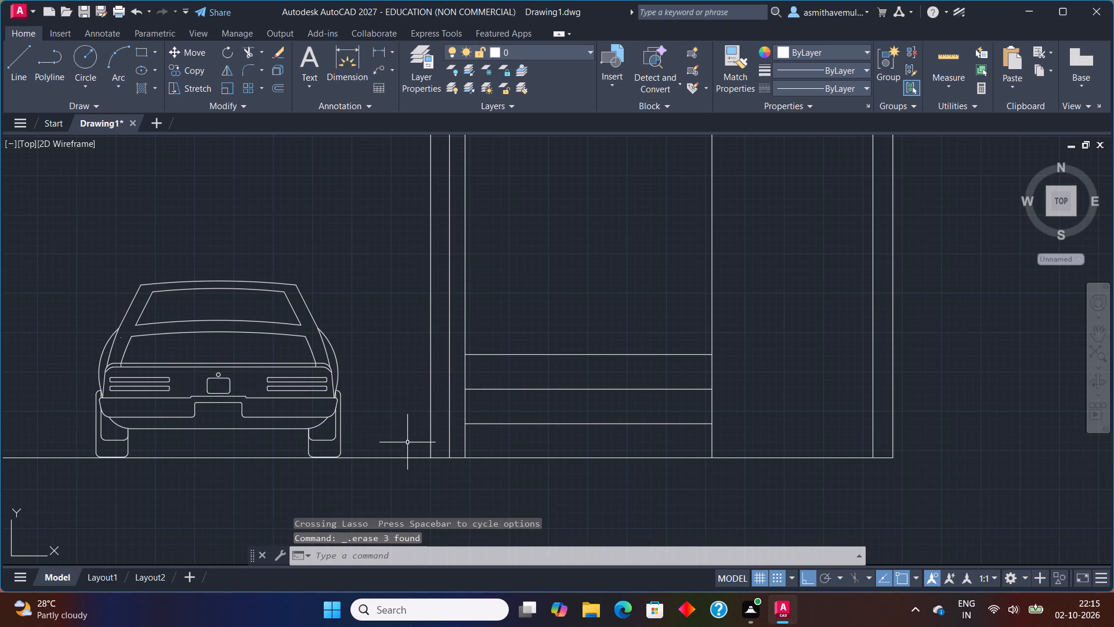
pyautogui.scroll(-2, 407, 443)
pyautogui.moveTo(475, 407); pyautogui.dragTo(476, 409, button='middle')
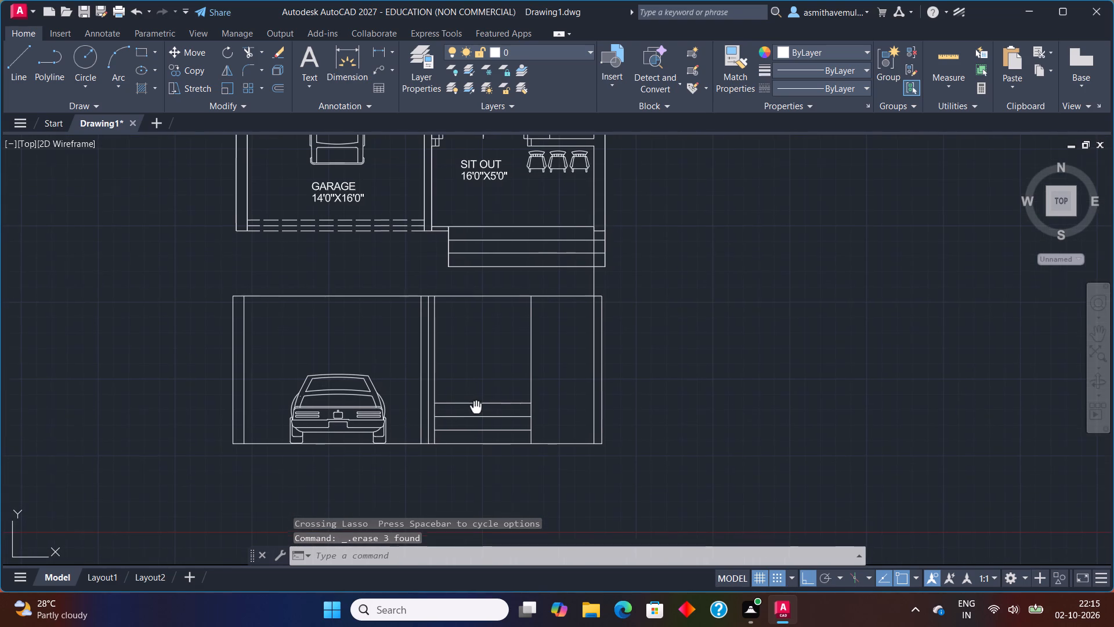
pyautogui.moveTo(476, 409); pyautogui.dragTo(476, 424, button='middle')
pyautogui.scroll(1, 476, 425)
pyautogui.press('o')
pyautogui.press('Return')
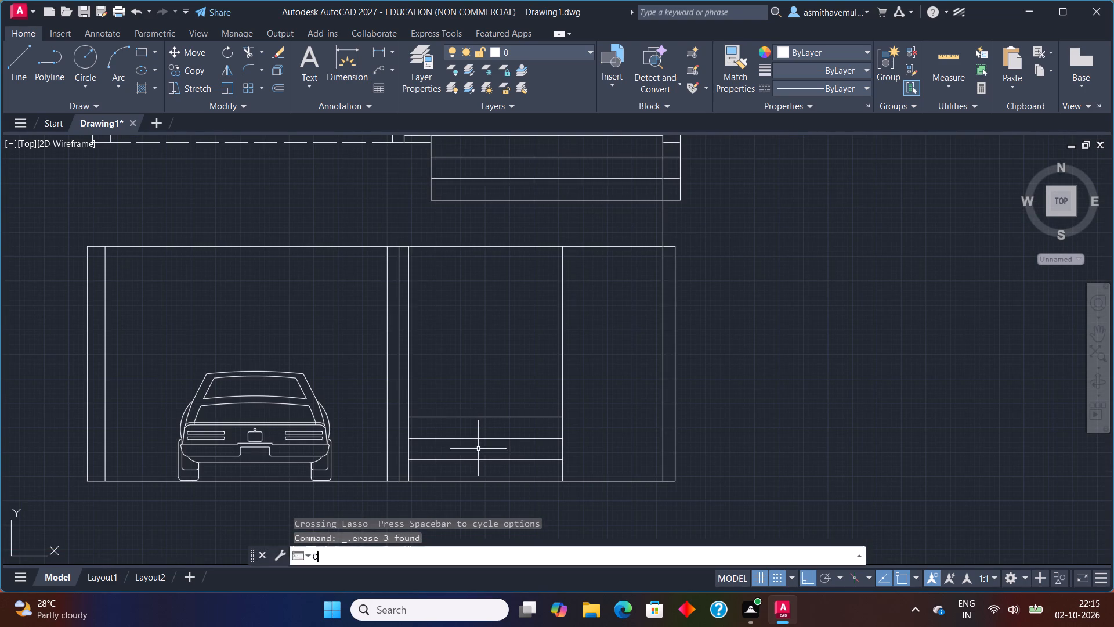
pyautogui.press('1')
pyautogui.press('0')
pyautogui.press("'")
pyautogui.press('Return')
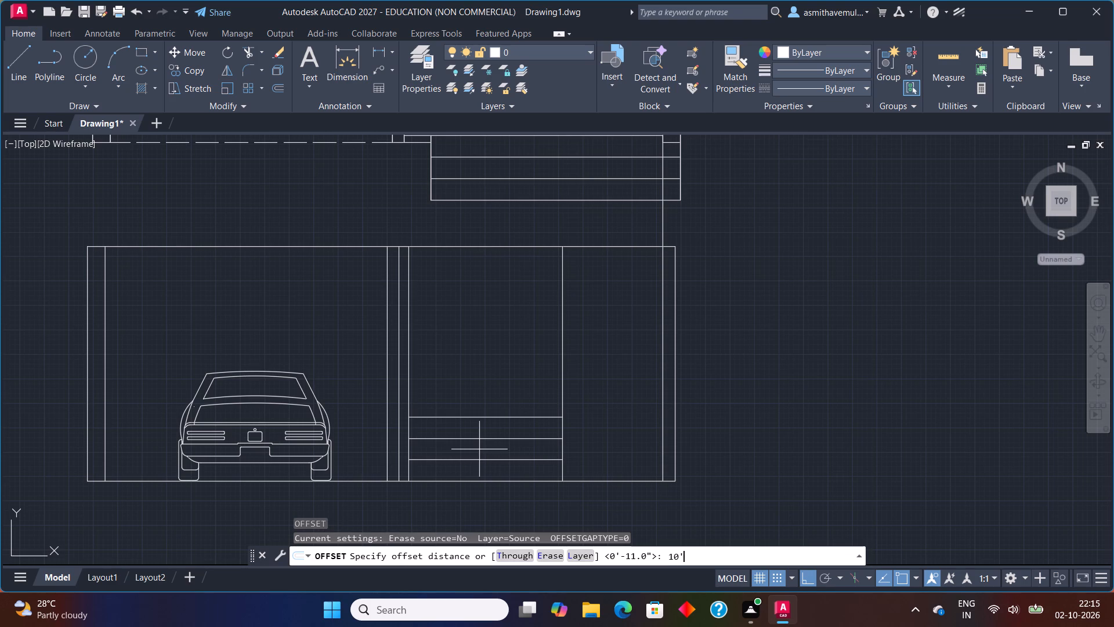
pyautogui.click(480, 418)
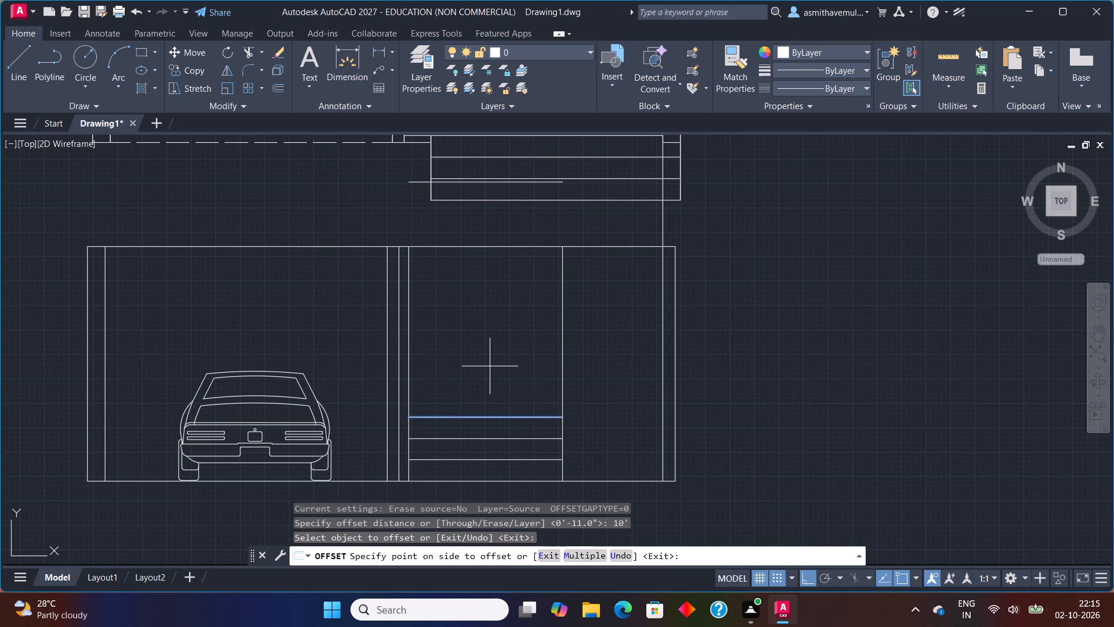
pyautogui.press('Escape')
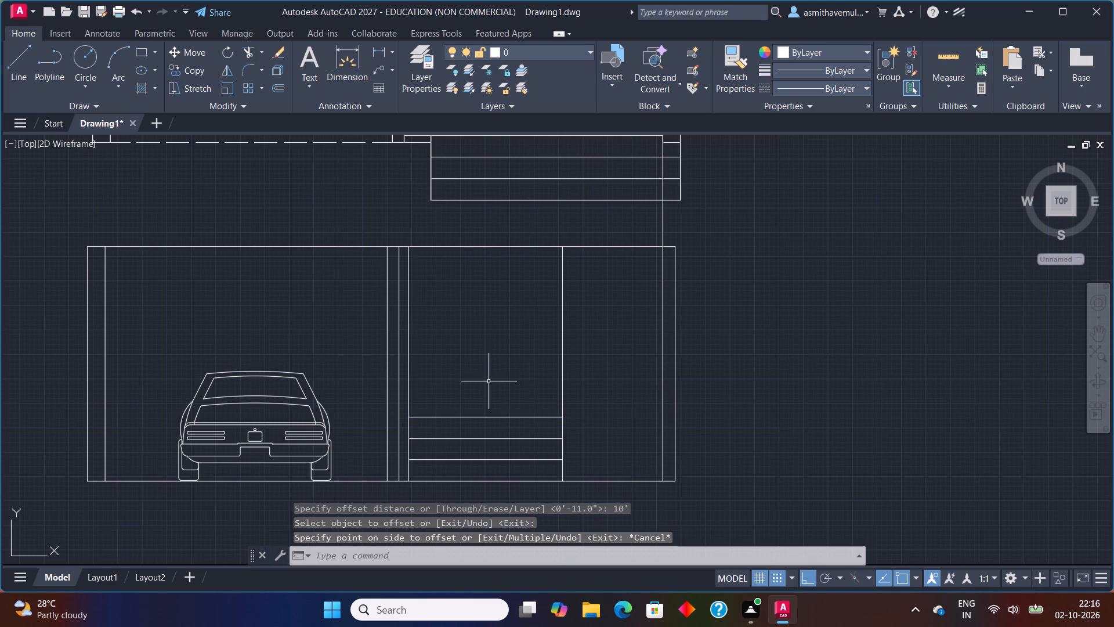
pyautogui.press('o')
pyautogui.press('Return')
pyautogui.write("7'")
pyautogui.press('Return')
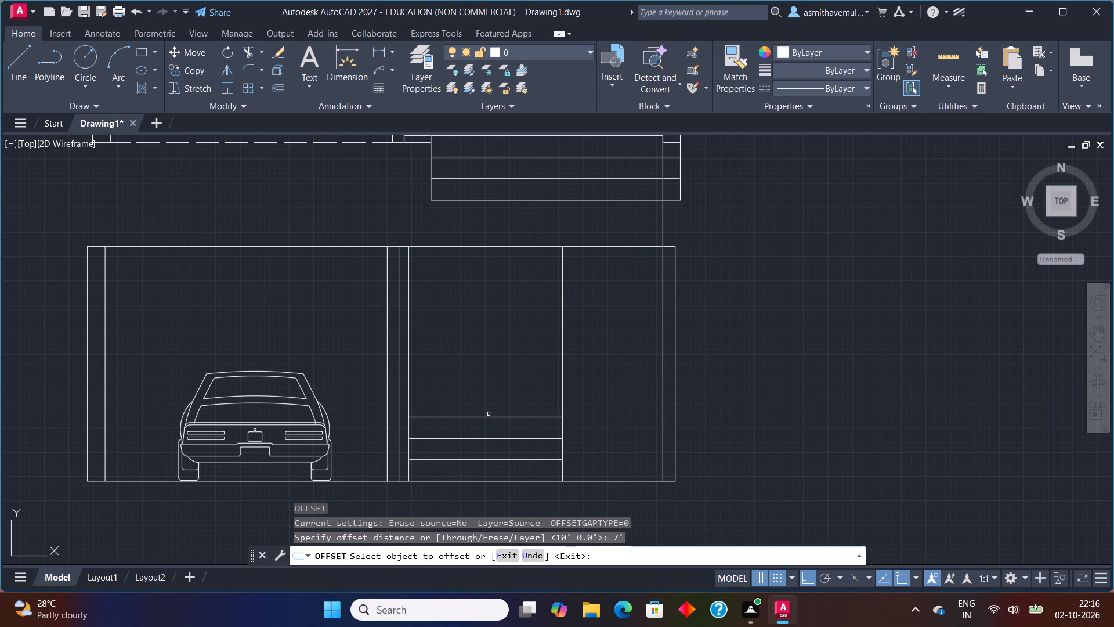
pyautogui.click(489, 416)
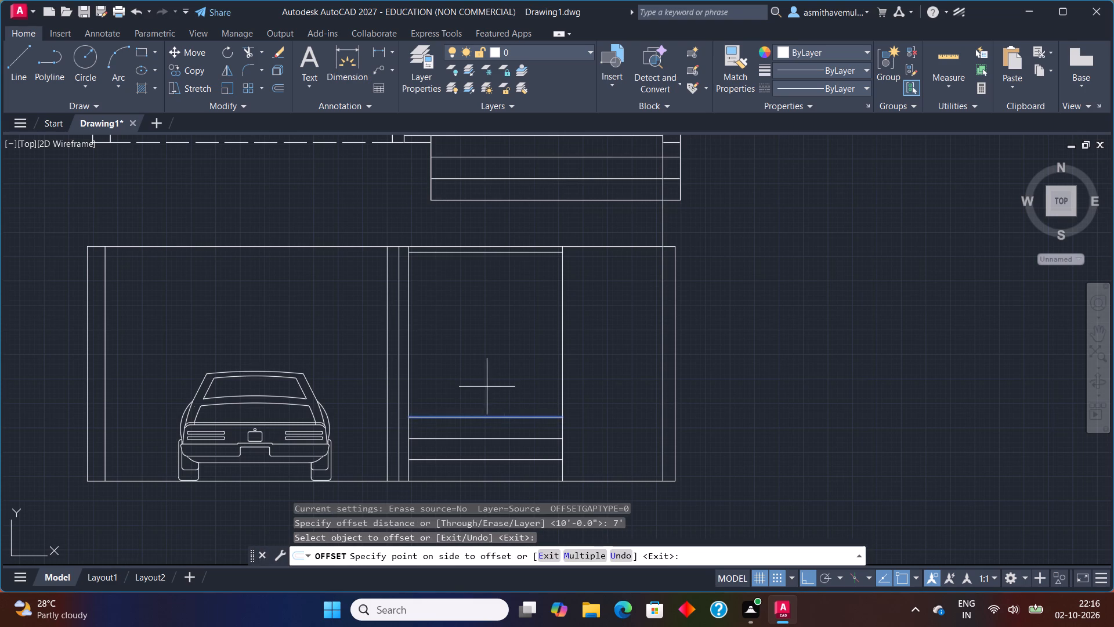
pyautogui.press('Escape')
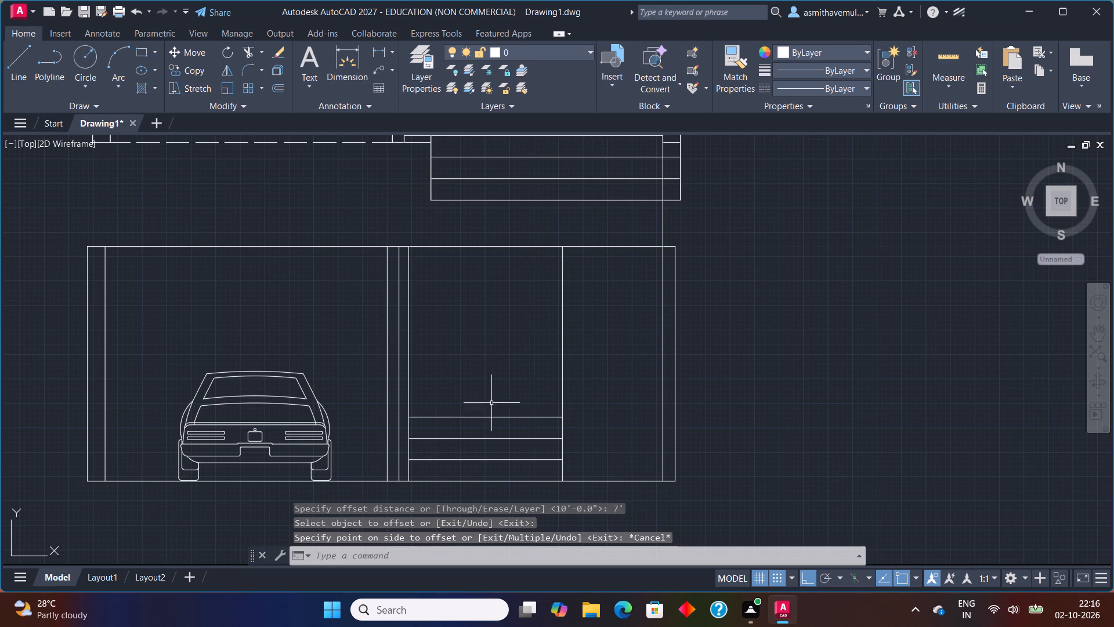
# Delete the topmost of the three step lines in the entrance opening.
pyautogui.click(493, 417)
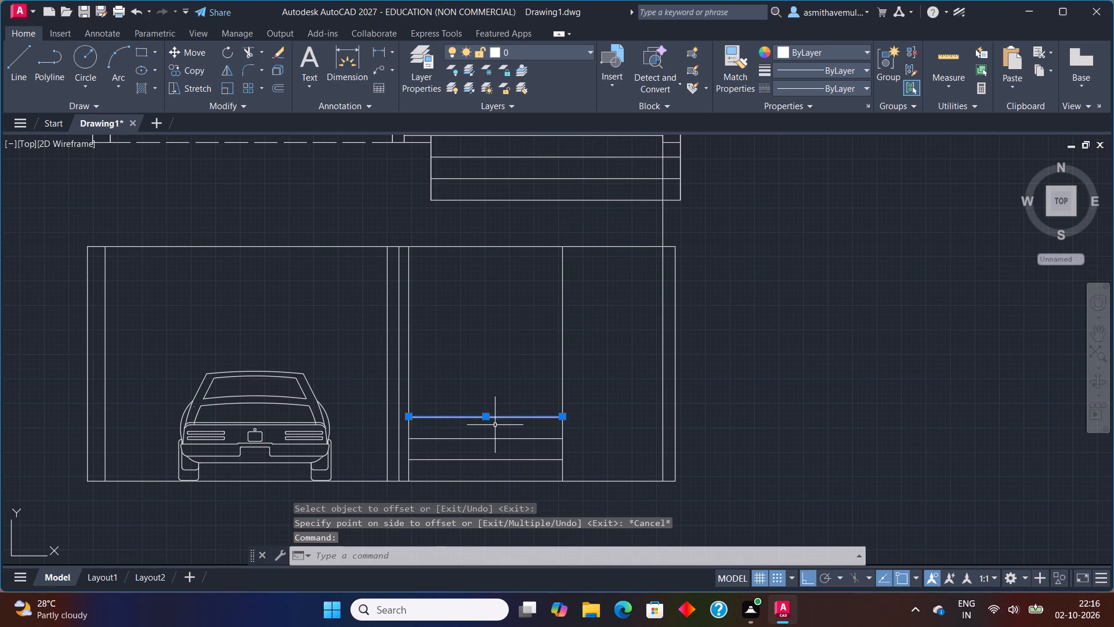
pyautogui.press('Delete')
# Offset the upper remaining step line upward by 7' to form the top edge of the entrance door.
pyautogui.press('o')
pyautogui.press('Return')
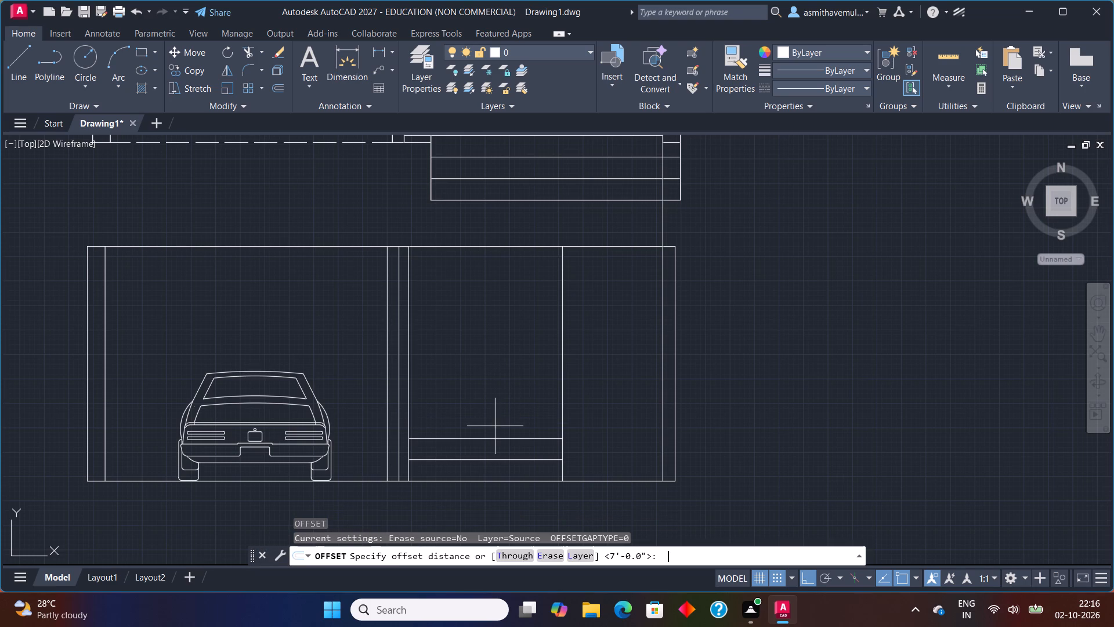
pyautogui.write("7'")
pyautogui.press('Return')
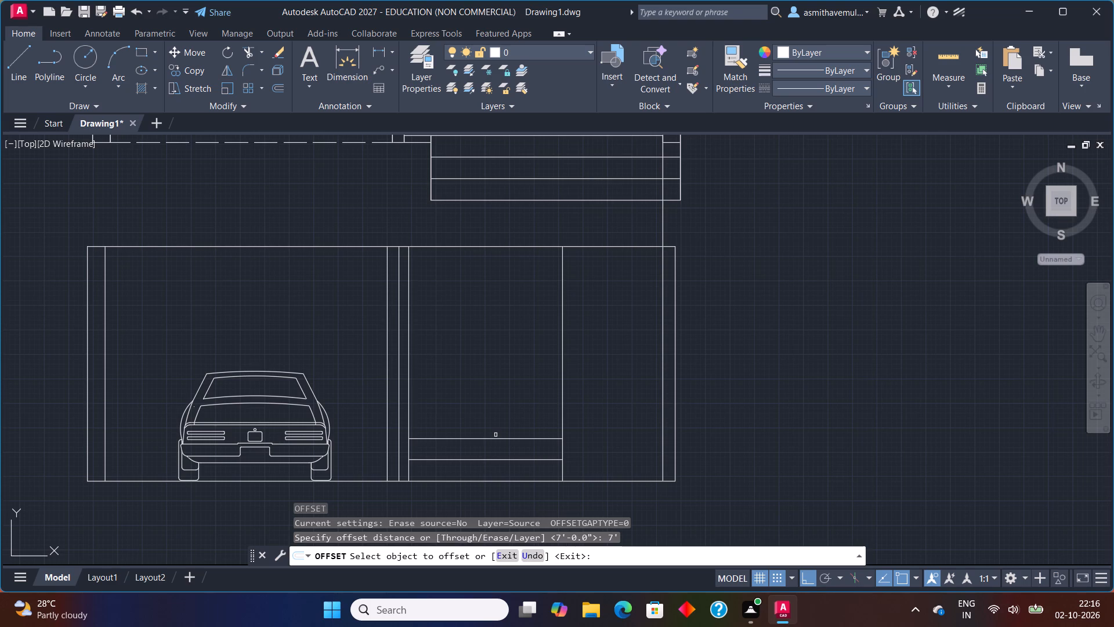
pyautogui.click(495, 441)
pyautogui.click(483, 378)
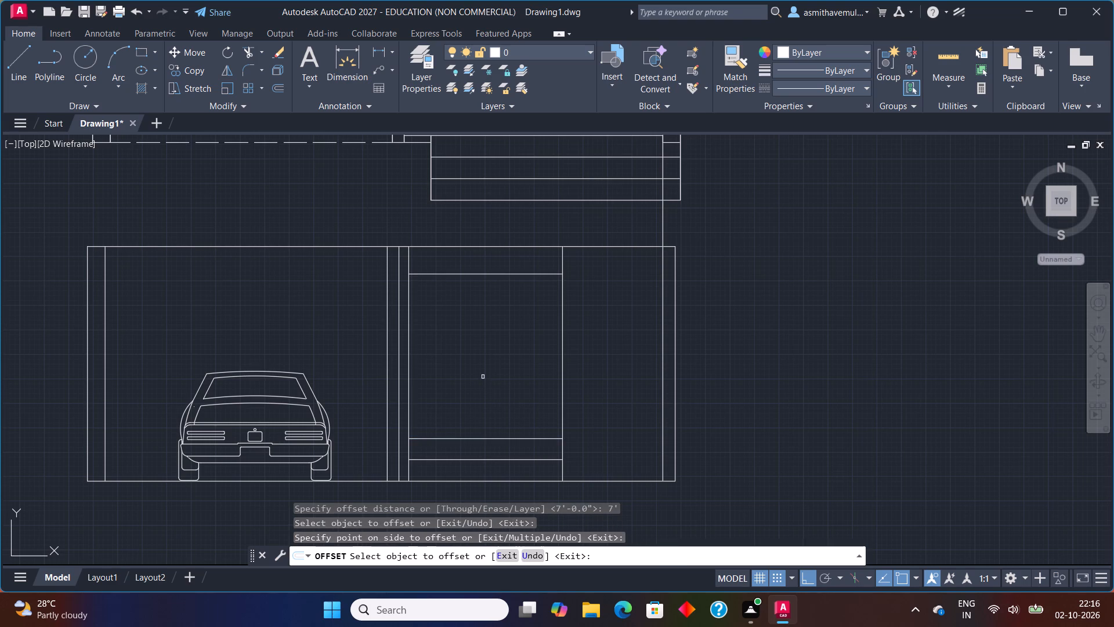
pyautogui.press('Escape')
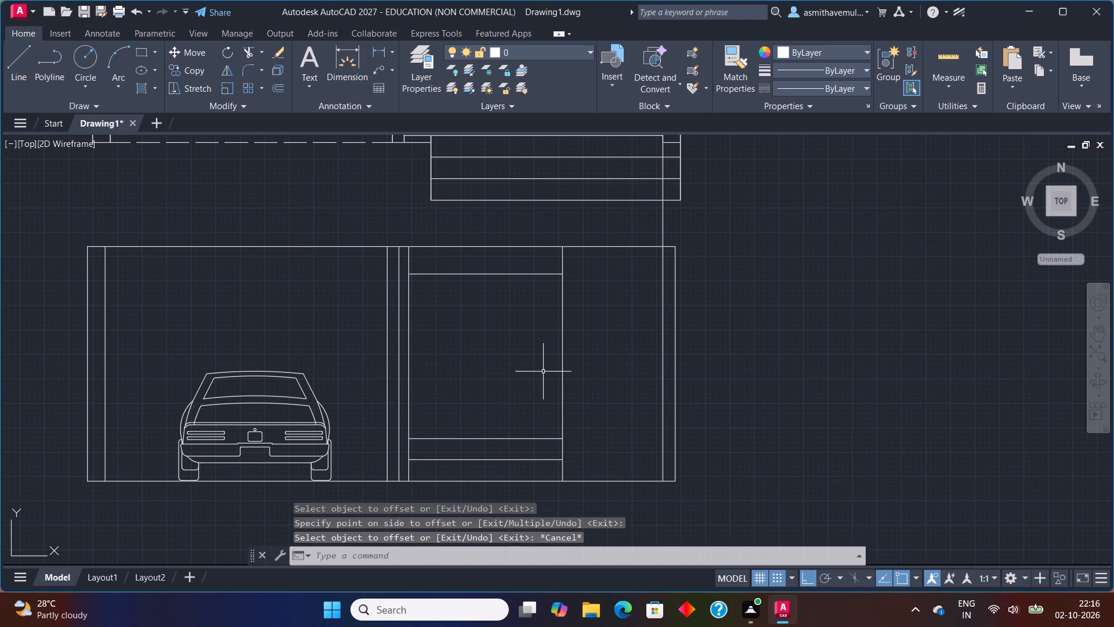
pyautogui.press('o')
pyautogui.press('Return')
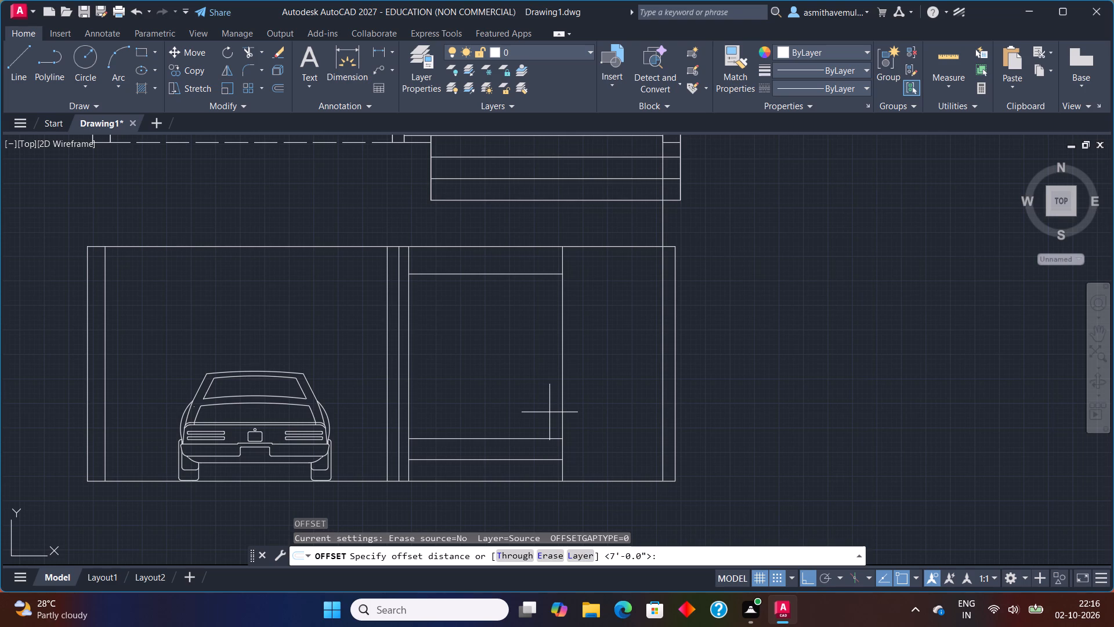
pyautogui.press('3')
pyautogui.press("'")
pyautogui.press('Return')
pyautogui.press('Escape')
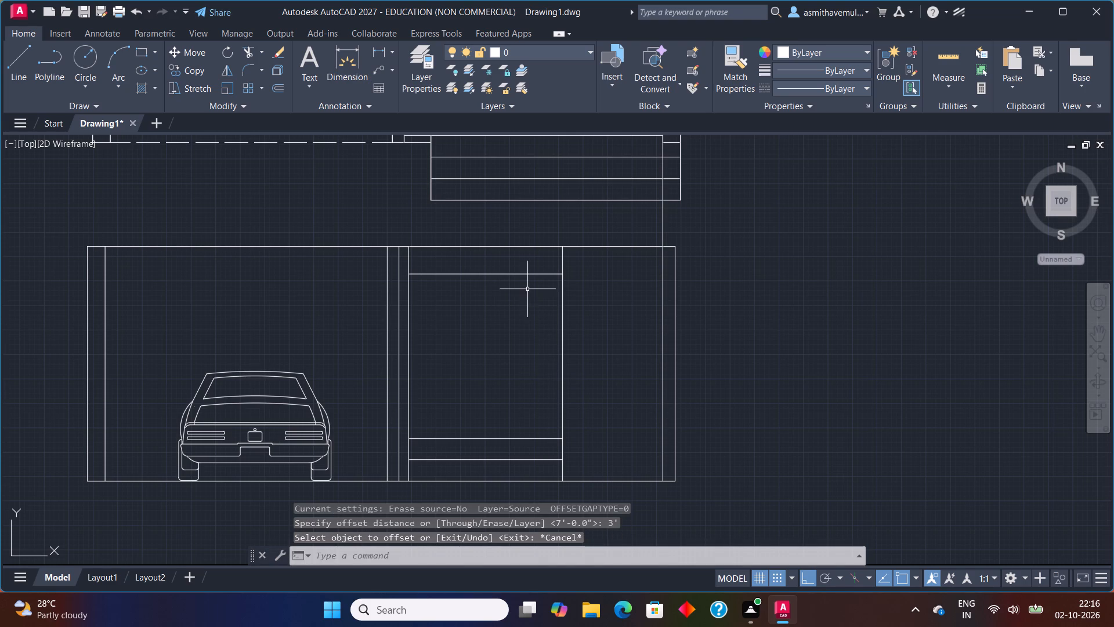
# Trim off both vertical line ends that extend above the top edge of the entrance door.
pyautogui.write('TR')
pyautogui.press('i')
pyautogui.press('m')
pyautogui.press('Return')
pyautogui.click(561, 264)
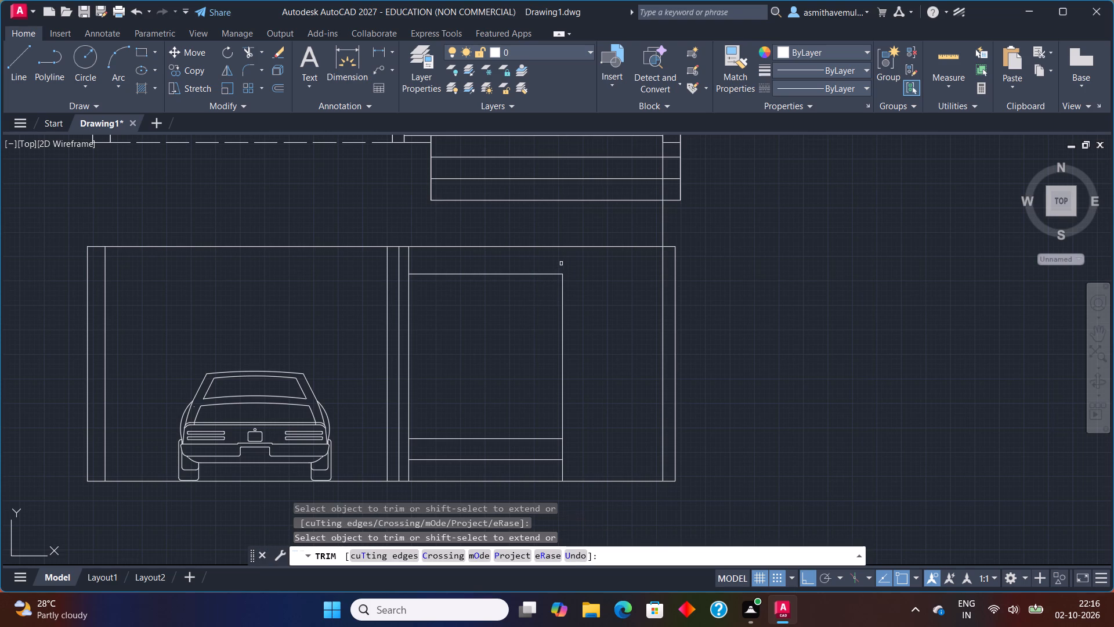
pyautogui.click(406, 262)
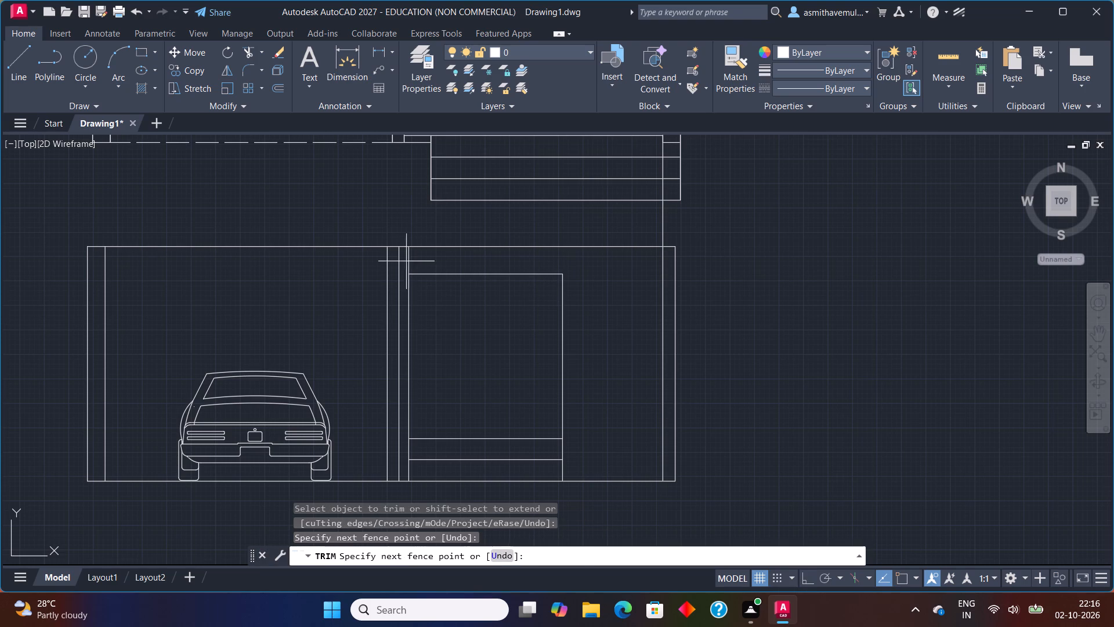
pyautogui.click(417, 258)
pyautogui.press('Escape')
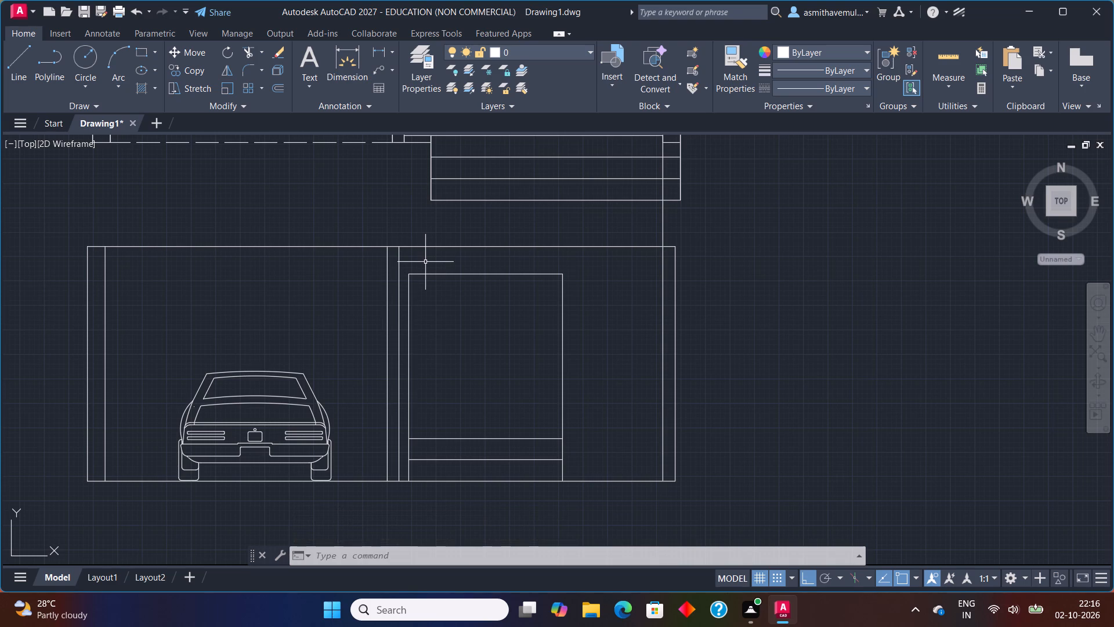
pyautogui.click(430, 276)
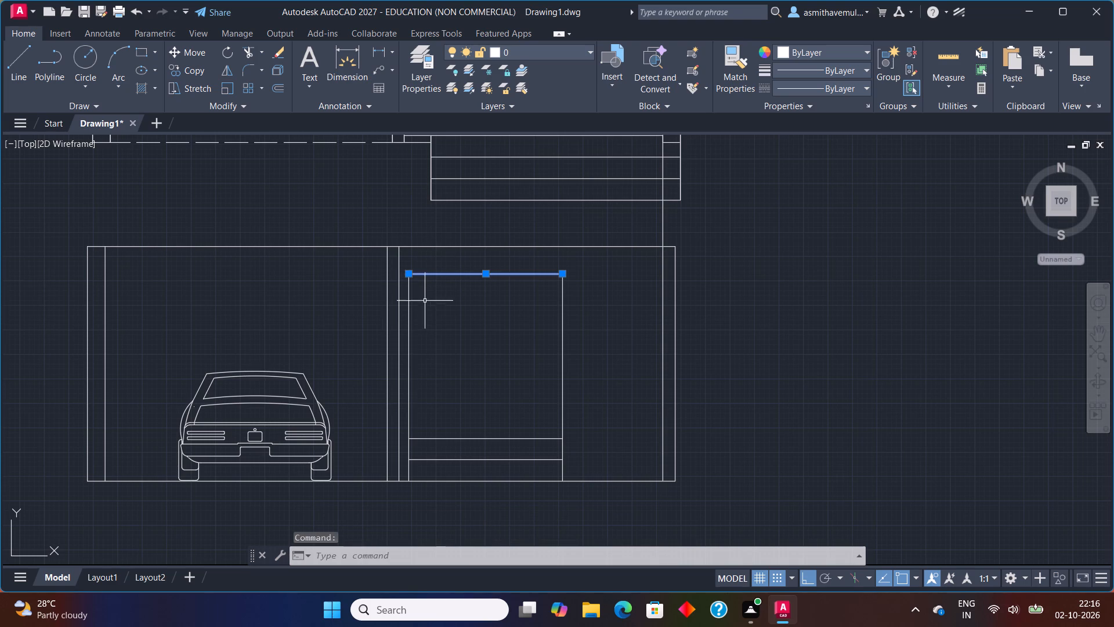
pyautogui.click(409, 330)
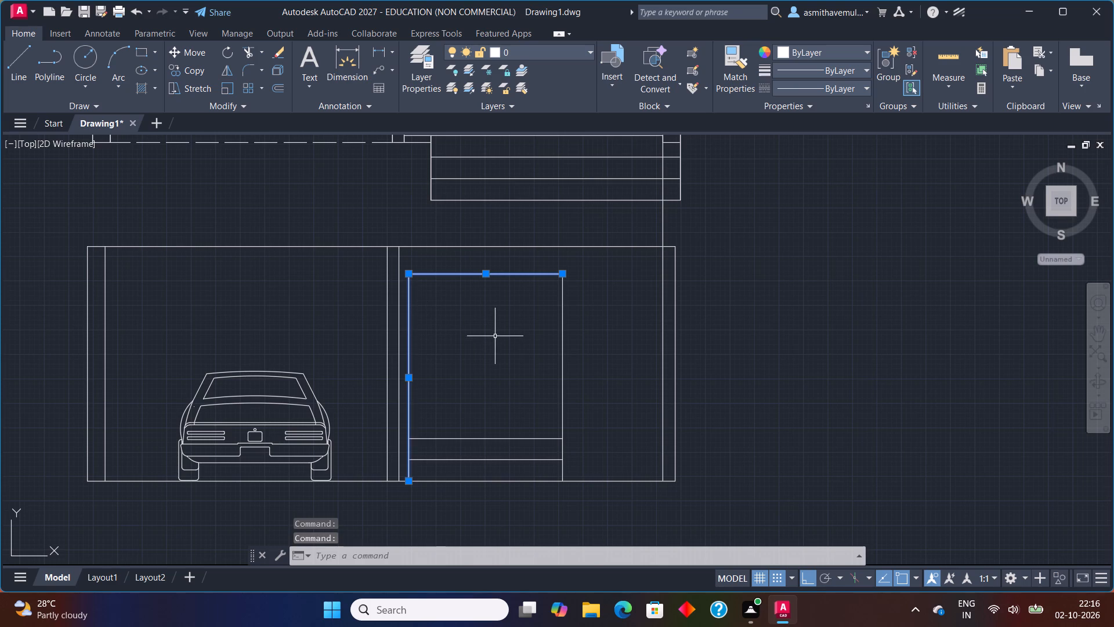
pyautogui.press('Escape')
# Trim away both vertical side lines between the entrance door's bottom edge and the lower step line.
pyautogui.scroll(1, 466, 372)
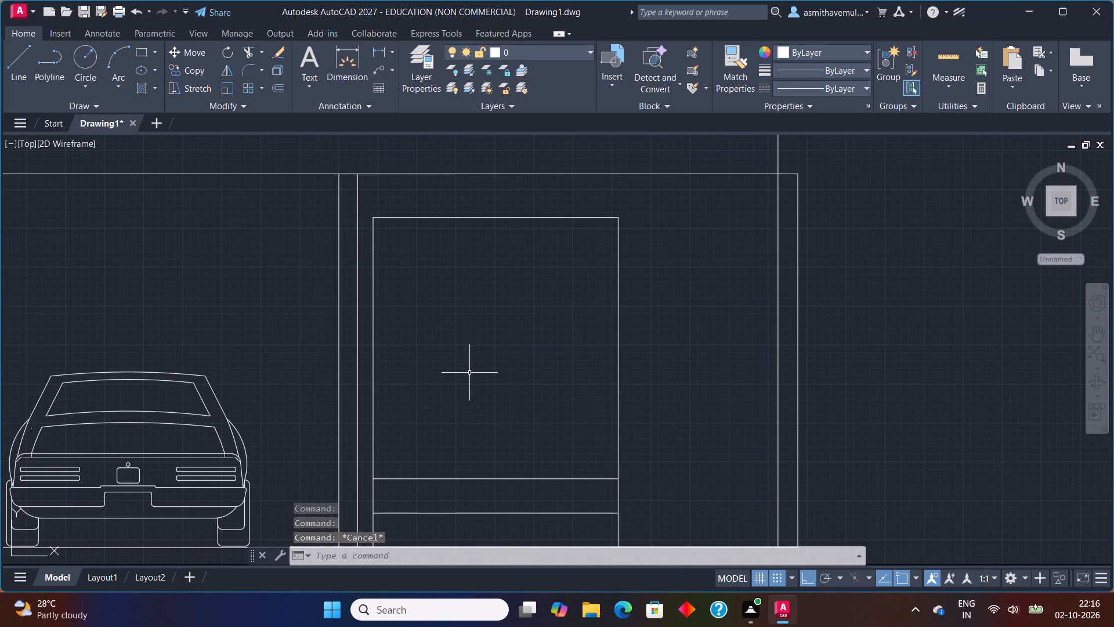
pyautogui.moveTo(460, 419); pyautogui.dragTo(459, 418, button='middle')
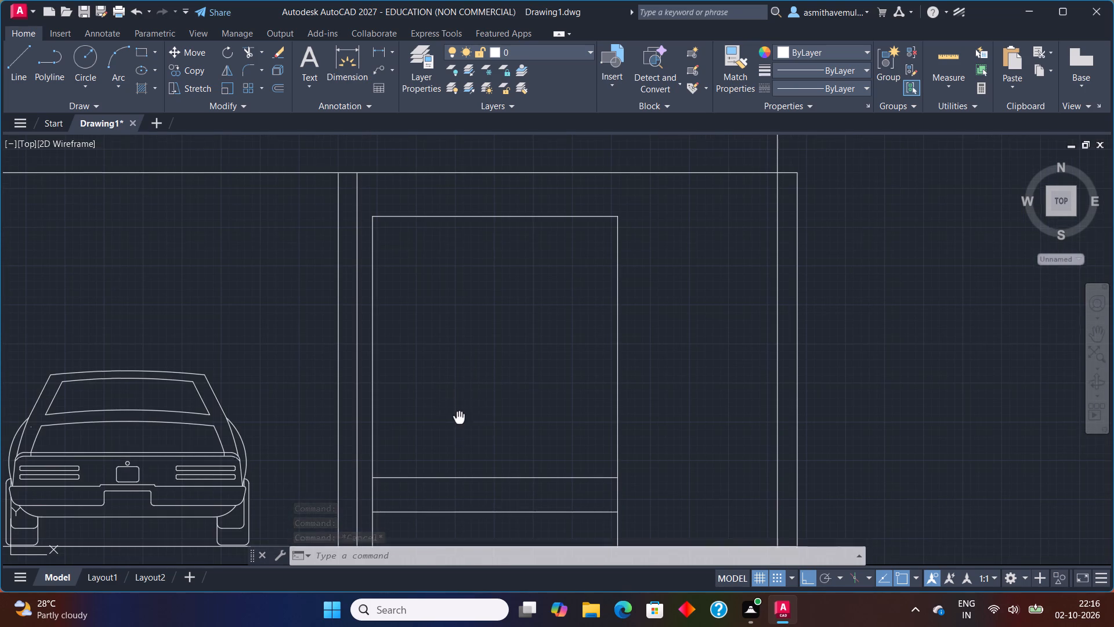
pyautogui.moveTo(459, 418); pyautogui.dragTo(473, 362, button='middle')
pyautogui.write("TRIM'")
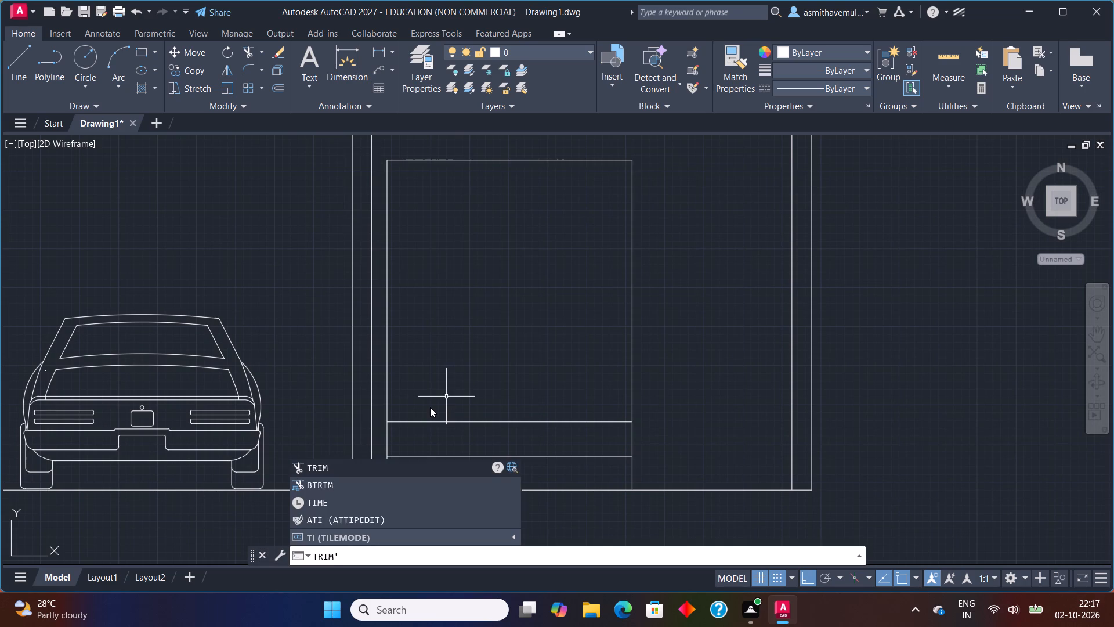
pyautogui.click(374, 463)
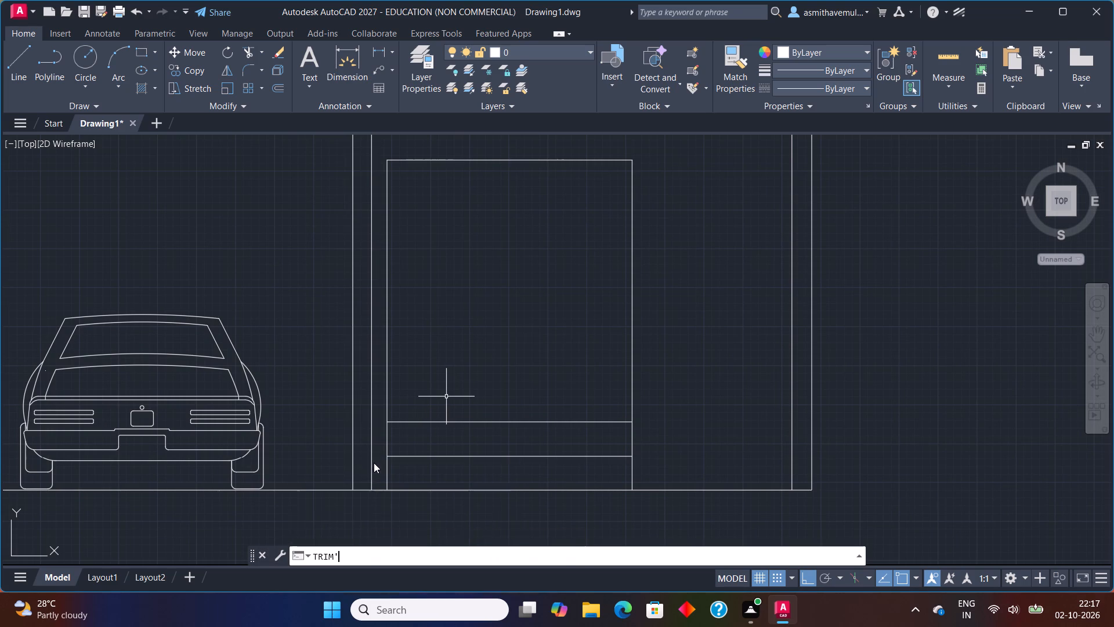
pyautogui.moveTo(383, 446); pyautogui.dragTo(410, 438)
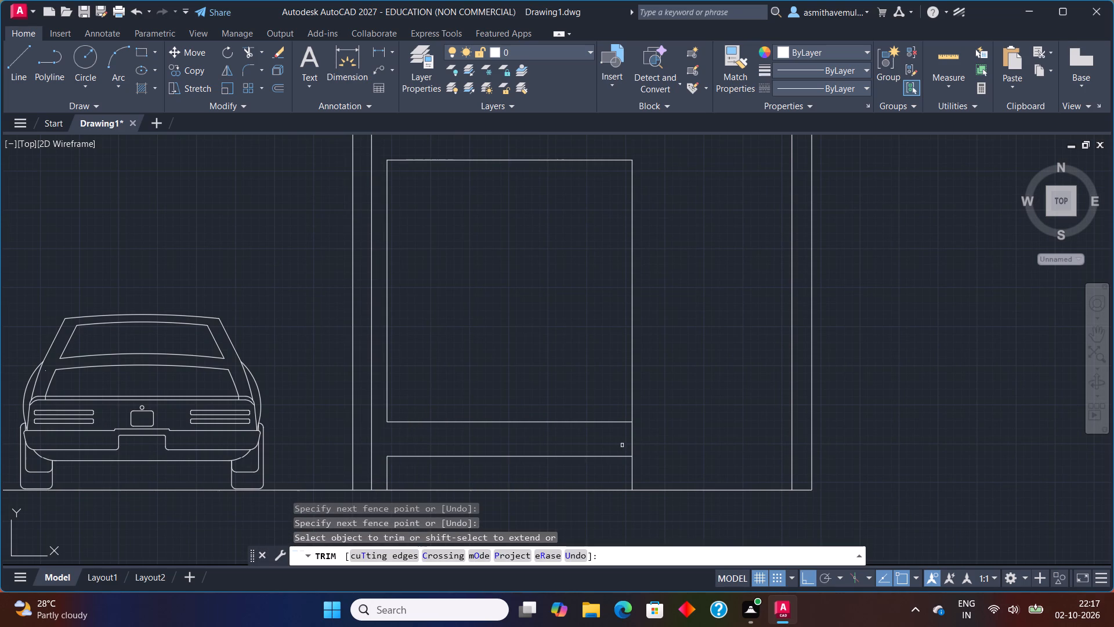
pyautogui.moveTo(624, 444); pyautogui.dragTo(654, 431)
pyautogui.press('Escape')
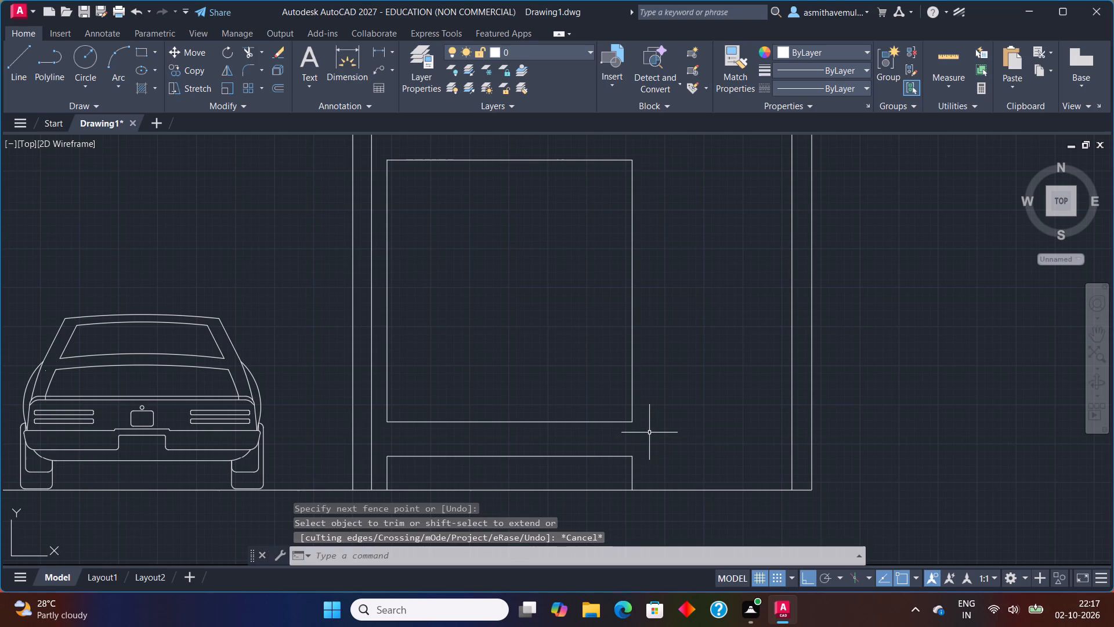
# Join the four edges of the entrance door into a single closed outline.
pyautogui.click(634, 288)
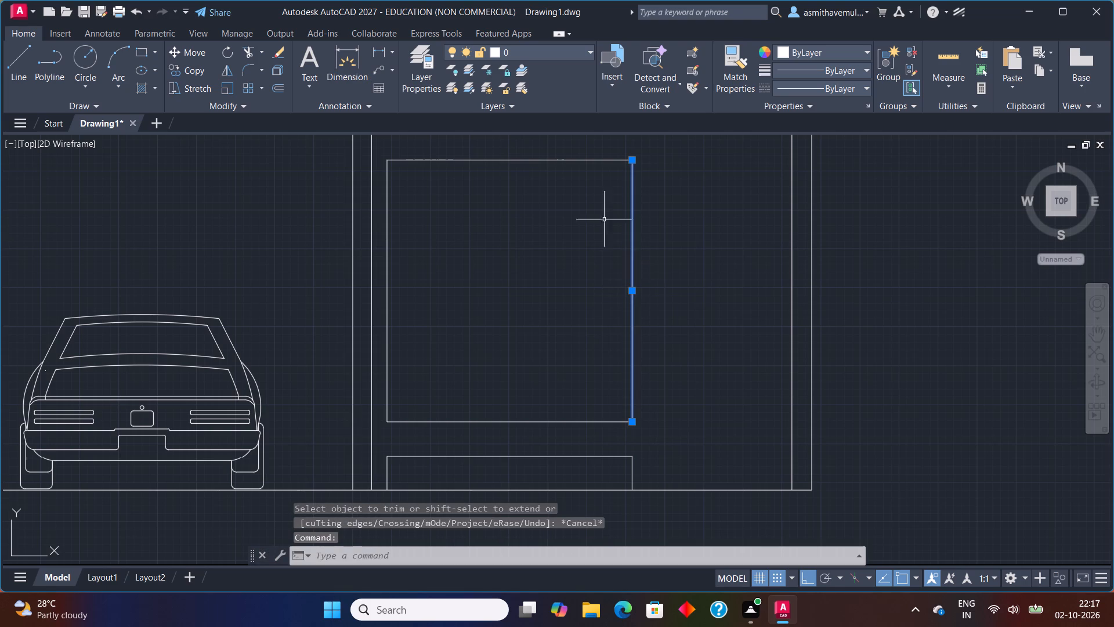
pyautogui.click(583, 160)
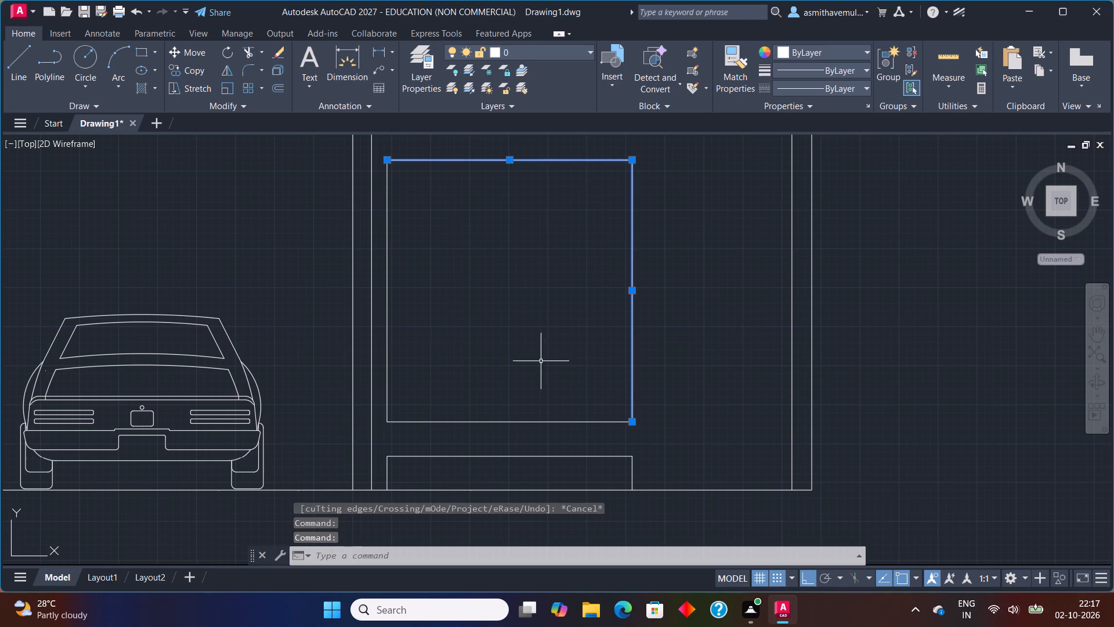
pyautogui.click(538, 421)
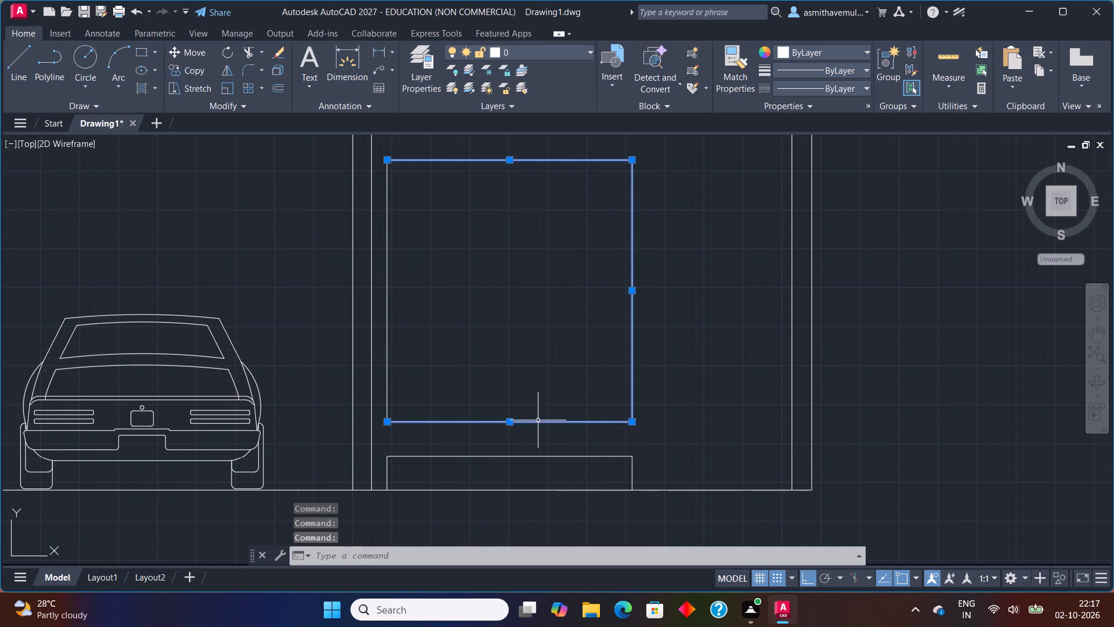
pyautogui.click(385, 377)
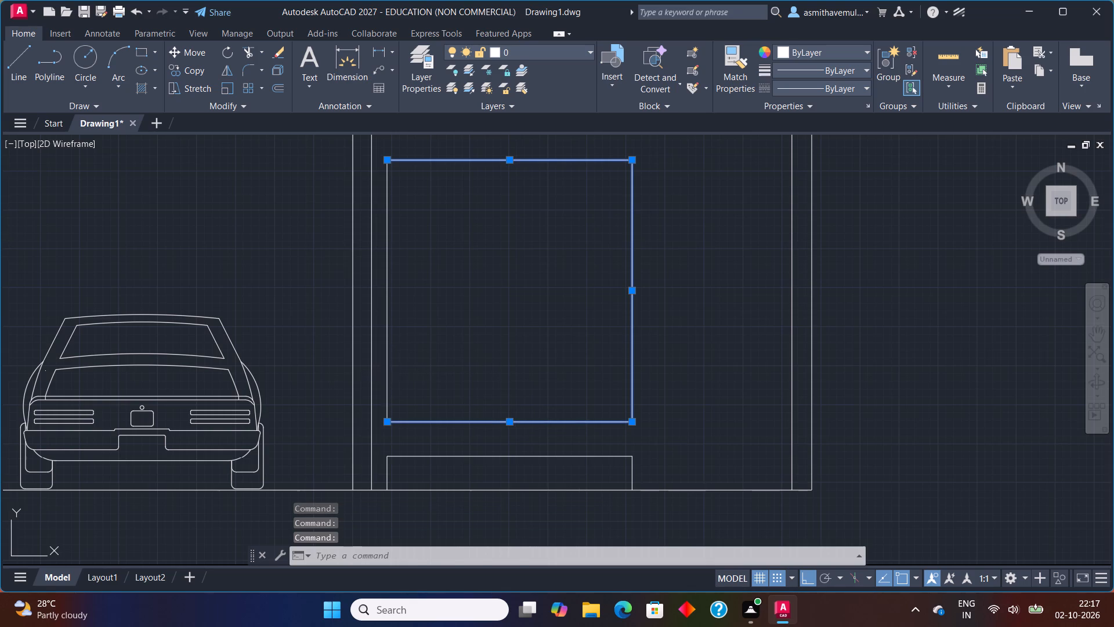
pyautogui.click(481, 320)
pyautogui.click(389, 376)
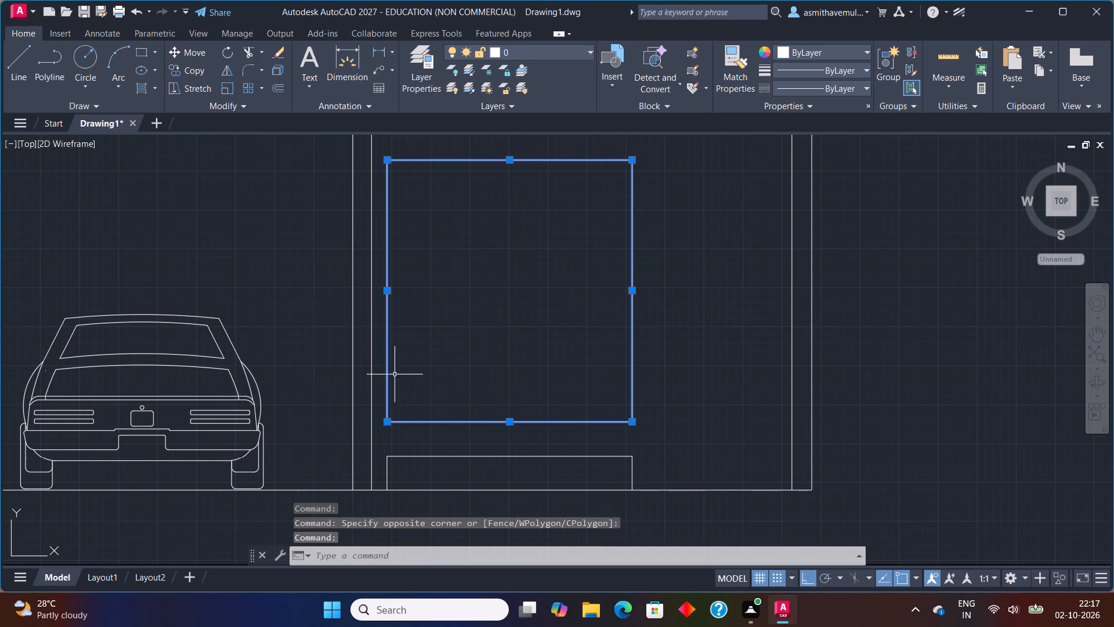
pyautogui.write('JOIN')
pyautogui.press('Return')
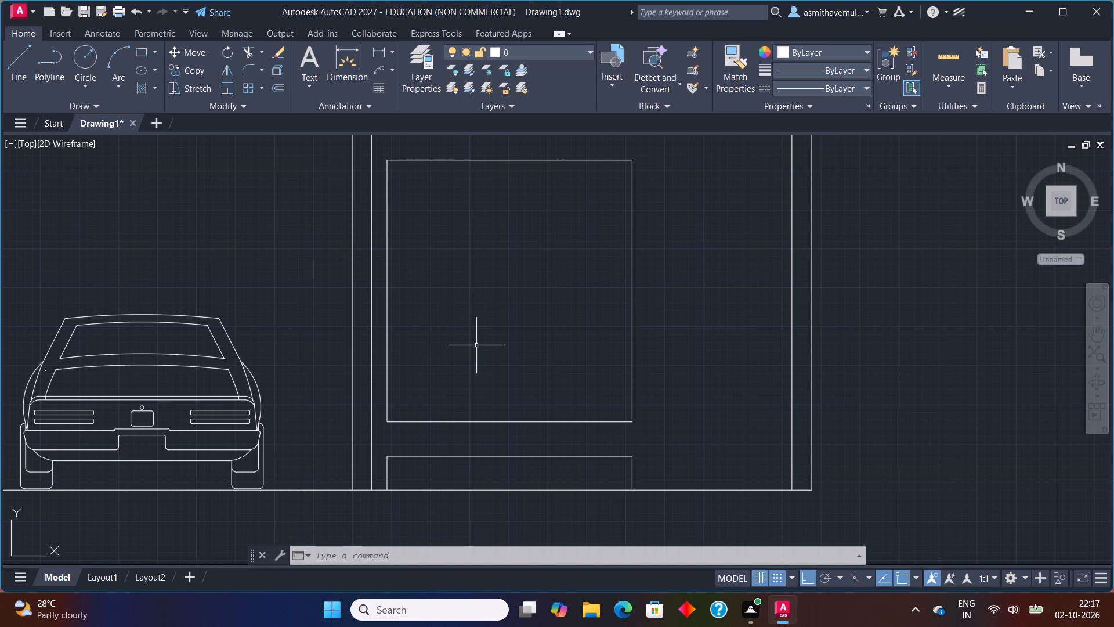
# Offset the joined entrance door outline 3" inward to form the door frame.
pyautogui.press('o')
pyautogui.press('Return')
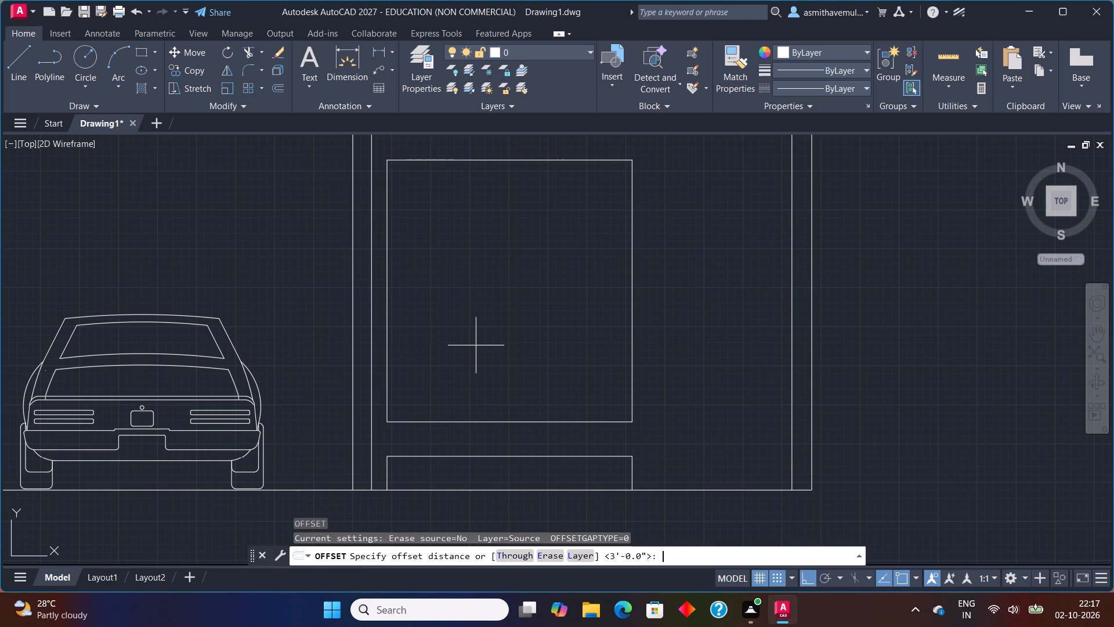
pyautogui.press('3')
pyautogui.hotkey('shift', '"')
pyautogui.press('Return')
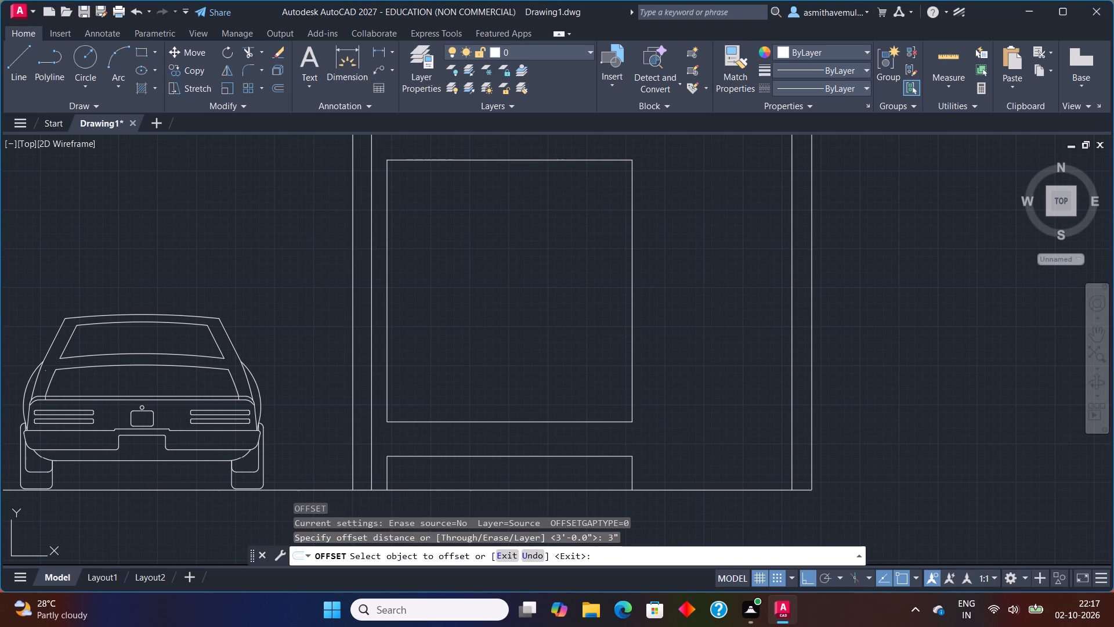
pyautogui.click(458, 421)
pyautogui.click(462, 387)
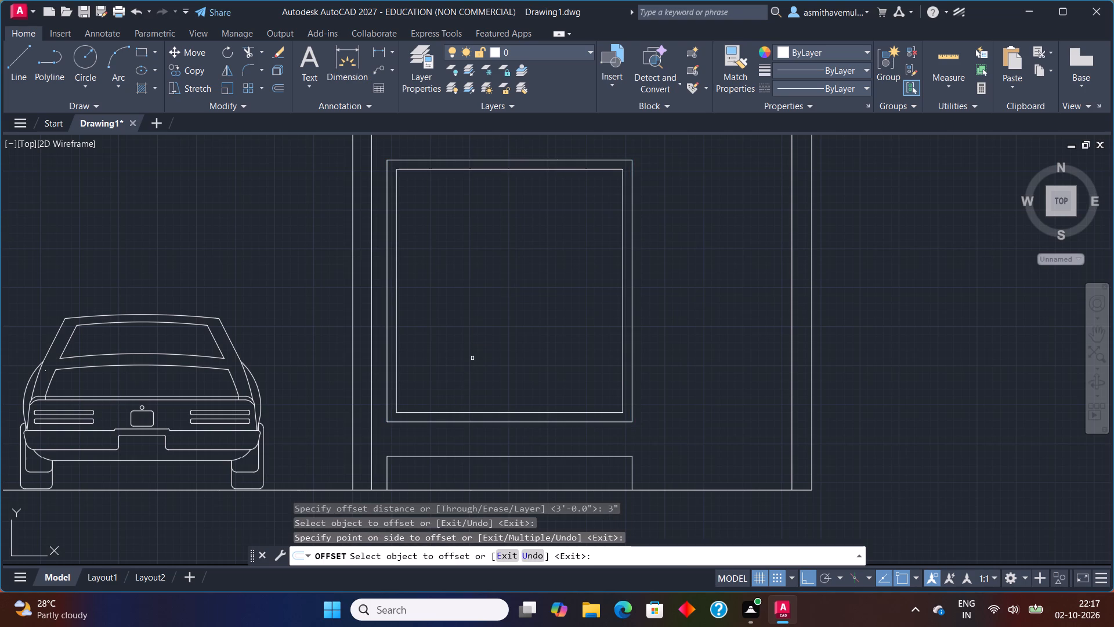
pyautogui.press('Escape')
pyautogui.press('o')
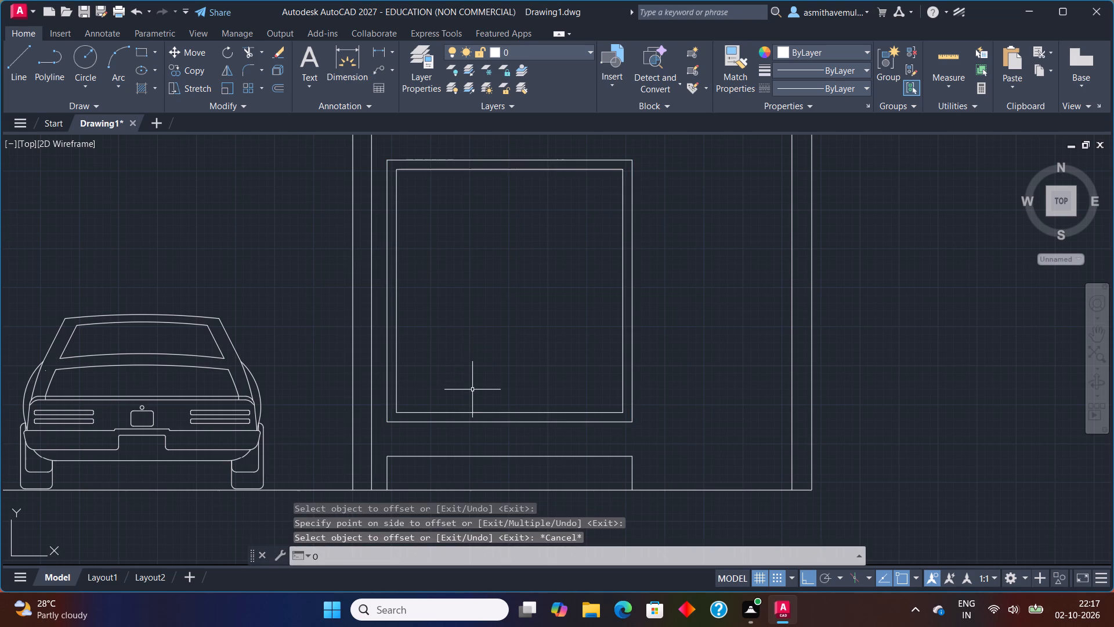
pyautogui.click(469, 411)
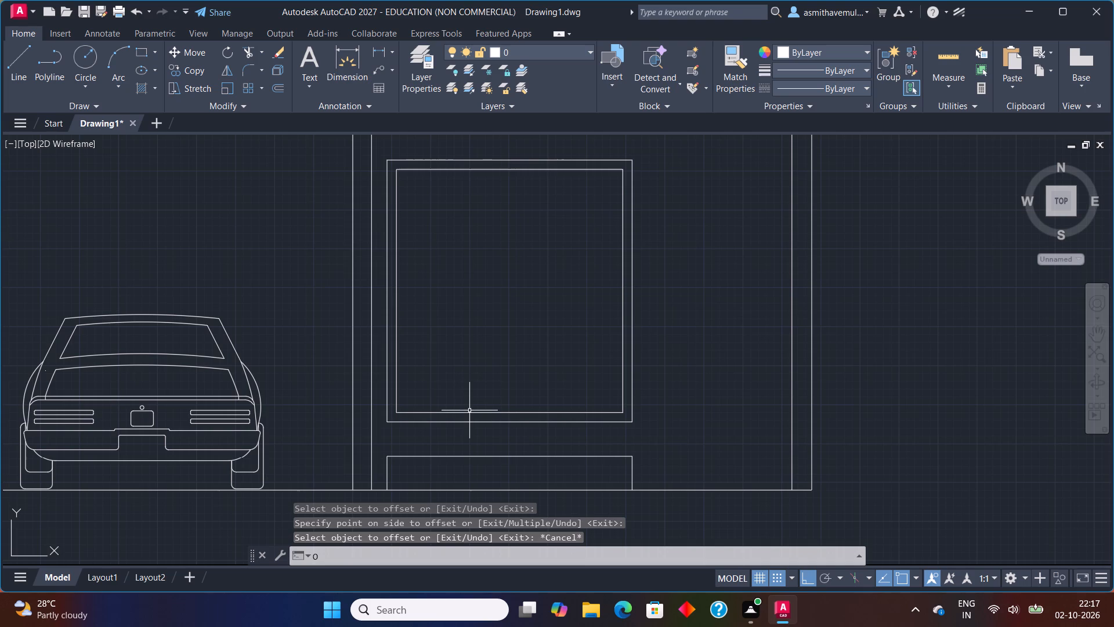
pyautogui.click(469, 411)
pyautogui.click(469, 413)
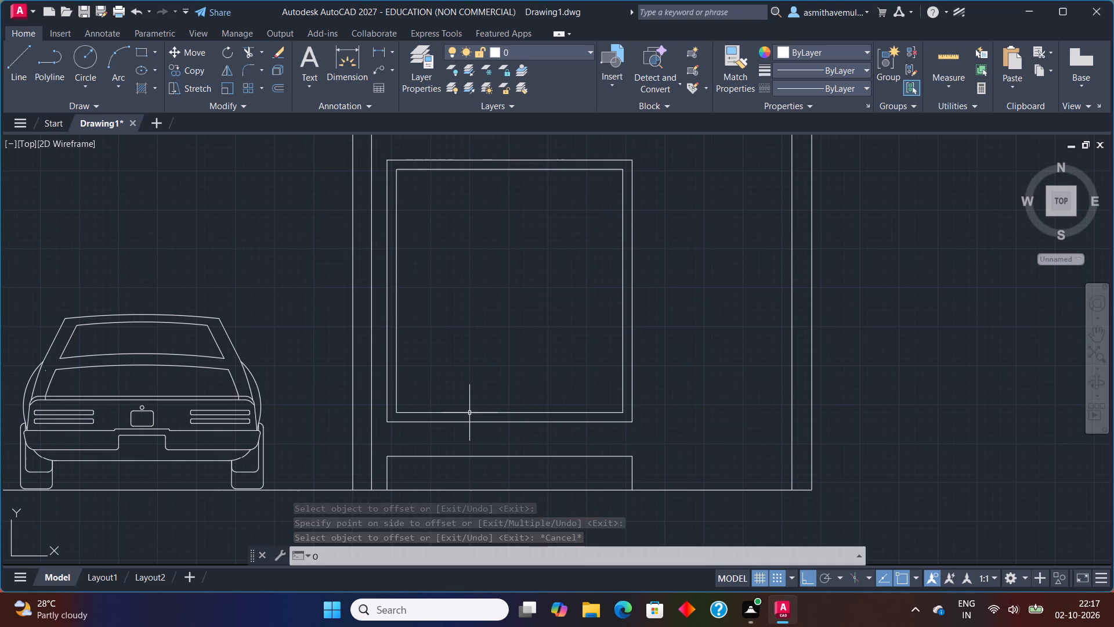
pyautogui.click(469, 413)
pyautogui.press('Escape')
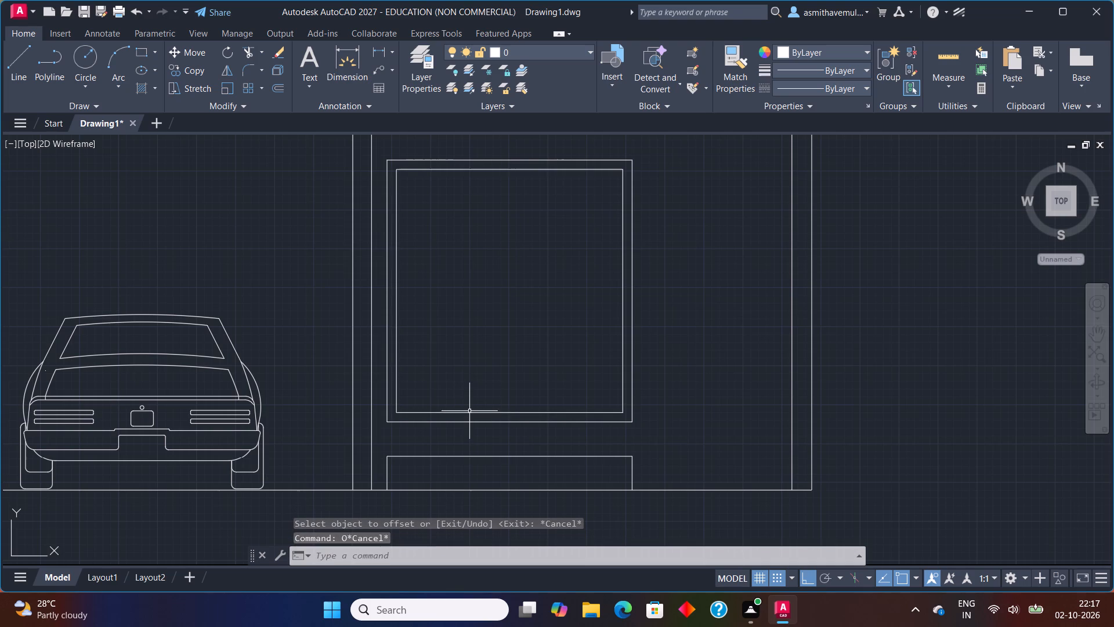
# Explode the inner rectangle of the entrance door frame into separate lines.
pyautogui.click(469, 412)
pyautogui.press('x')
pyautogui.press('Return')
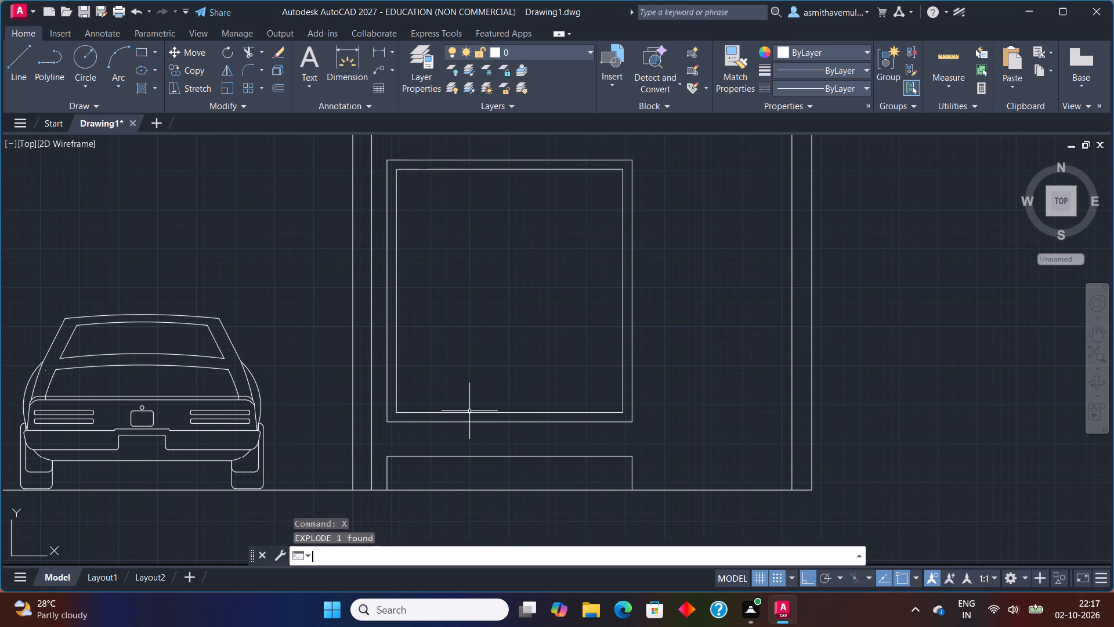
# Offset the left vertical edge of the inner door rectangle 3' to the right, into the door opening.
pyautogui.press('o')
pyautogui.press('Return')
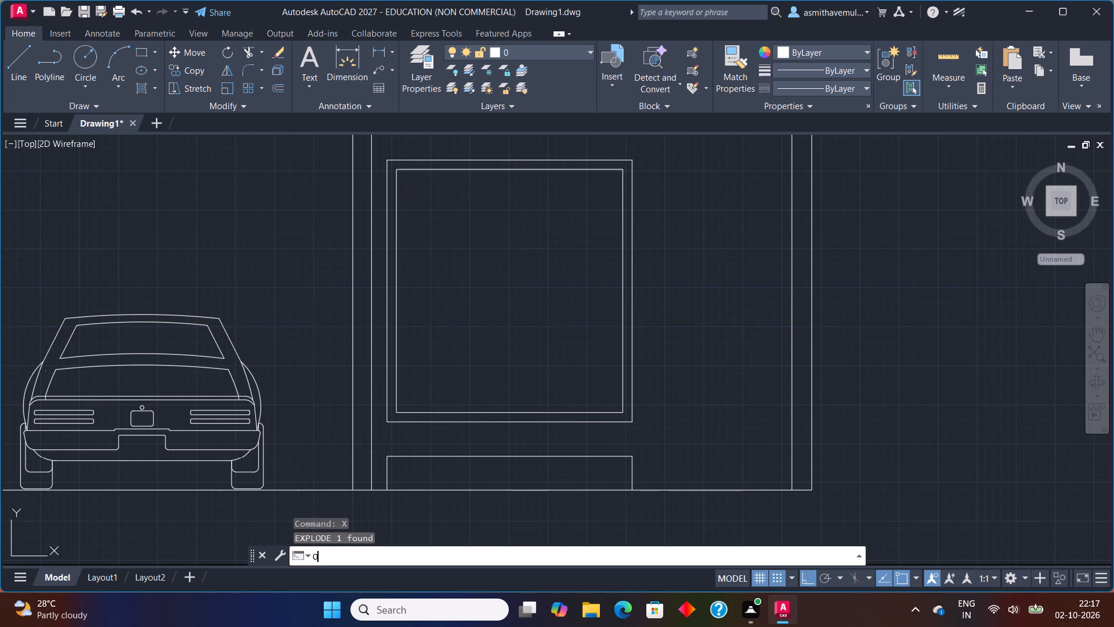
pyautogui.write("3'")
pyautogui.press('Return')
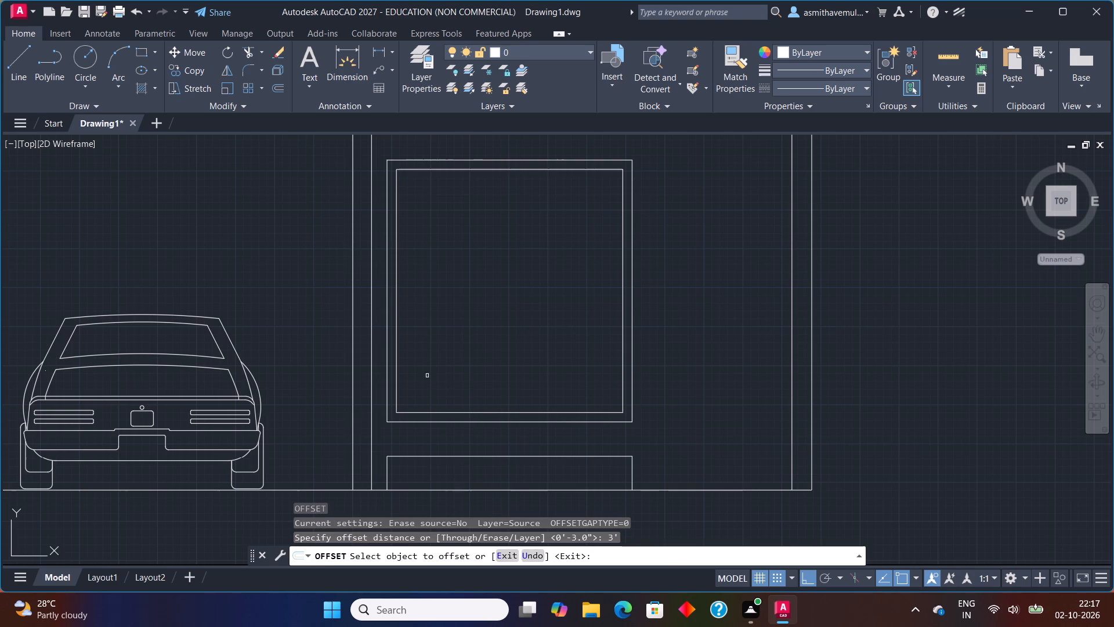
pyautogui.click(397, 338)
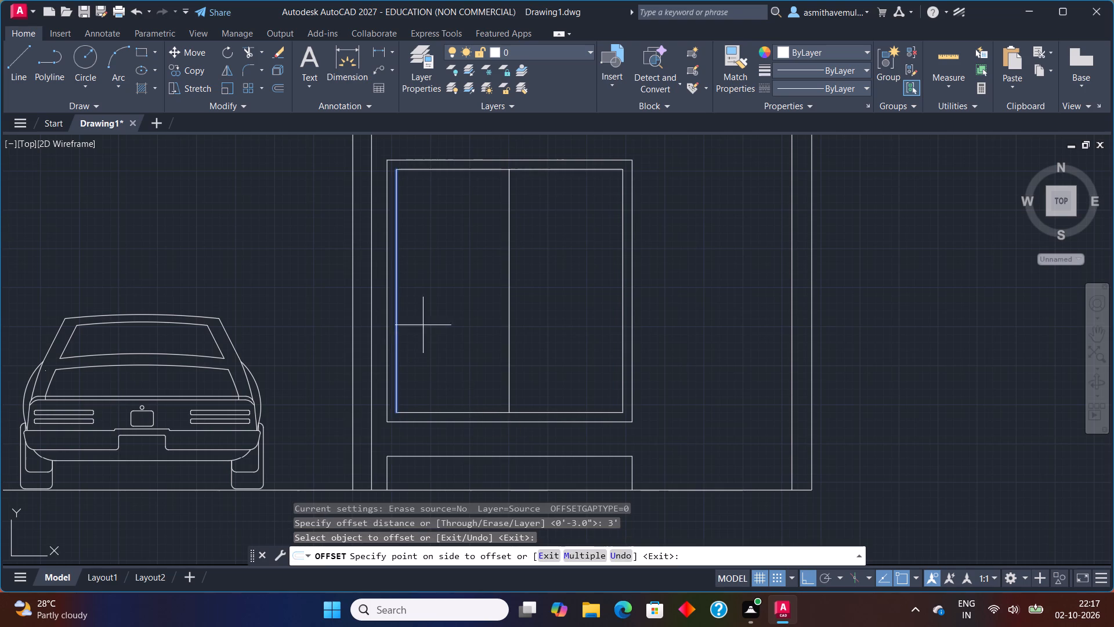
pyautogui.click(444, 315)
pyautogui.press('Escape')
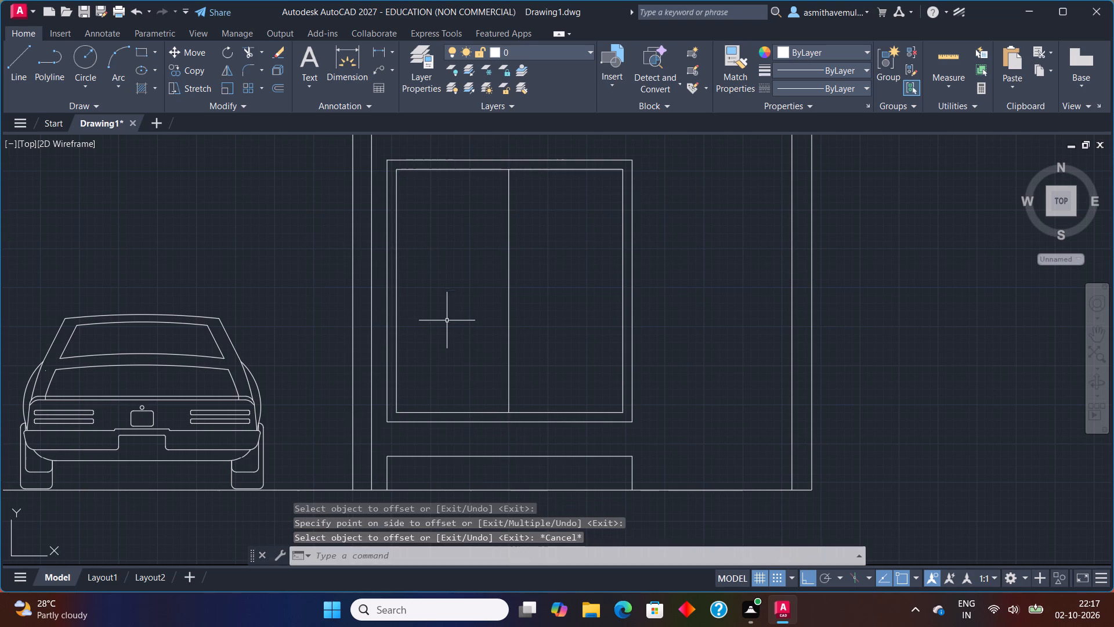
# Offset the door's middle vertical line 3" to the right to form the central frame member.
pyautogui.press('o')
pyautogui.press('Return')
pyautogui.press('3')
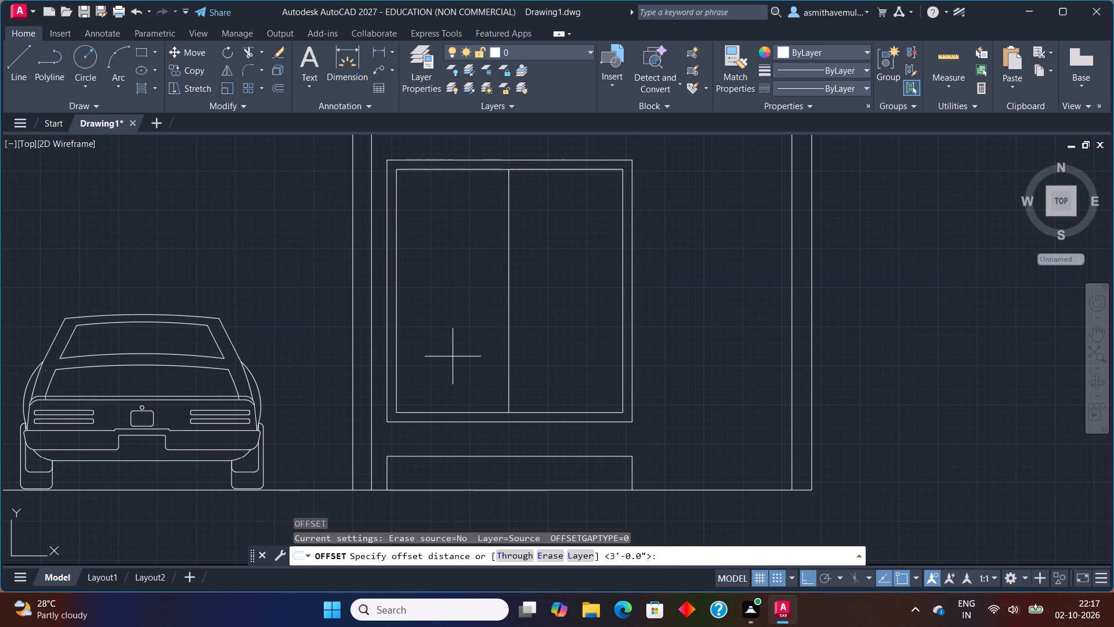
pyautogui.hotkey('shift', '"')
pyautogui.press('Return')
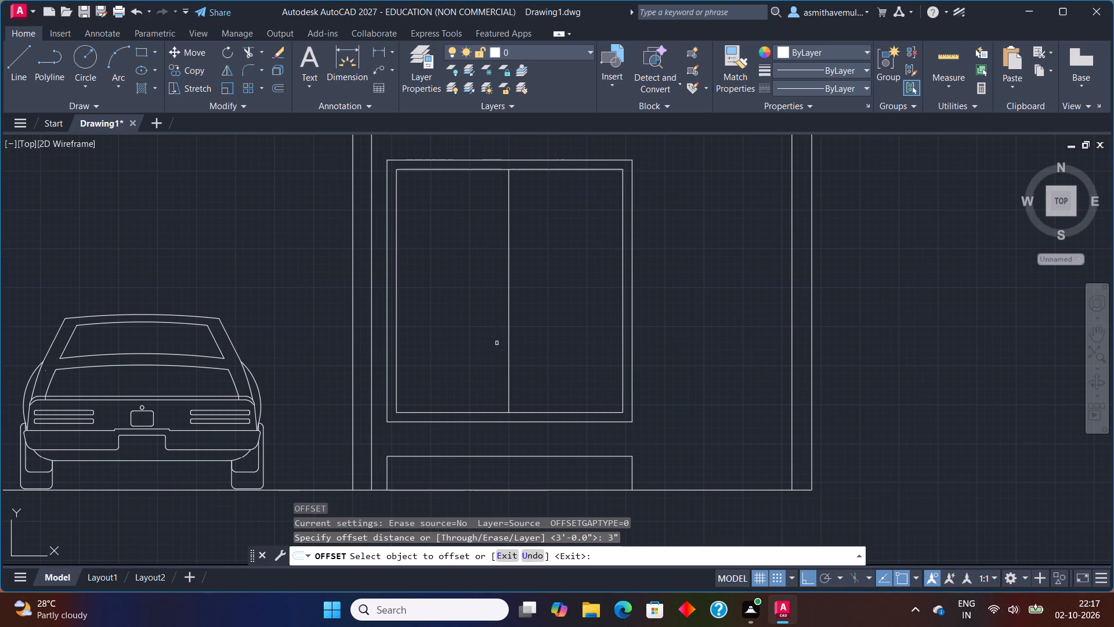
pyautogui.click(509, 363)
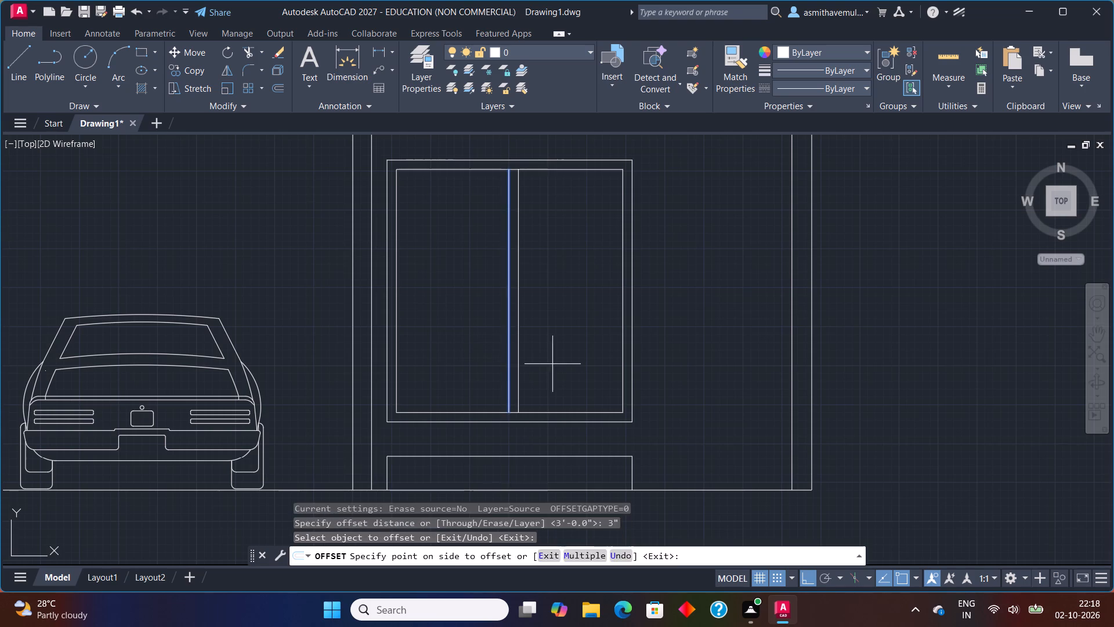
pyautogui.click(552, 365)
pyautogui.press('Escape')
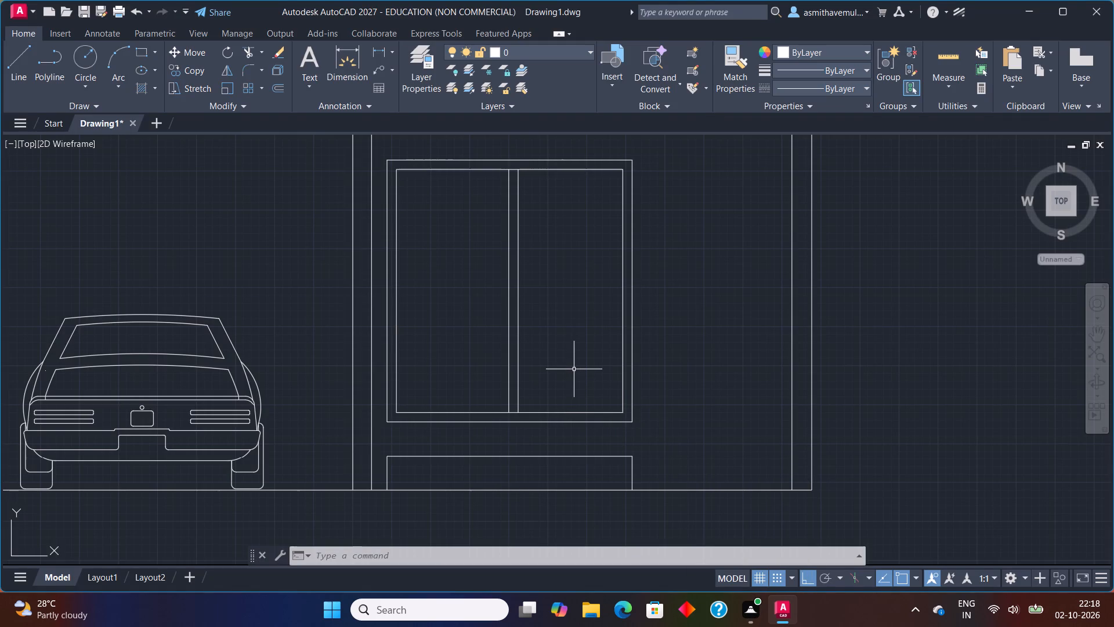
# Trim the inner frame's bottom and top line pieces between the two middle verticals to separate the two door panels.
pyautogui.write('TRIM')
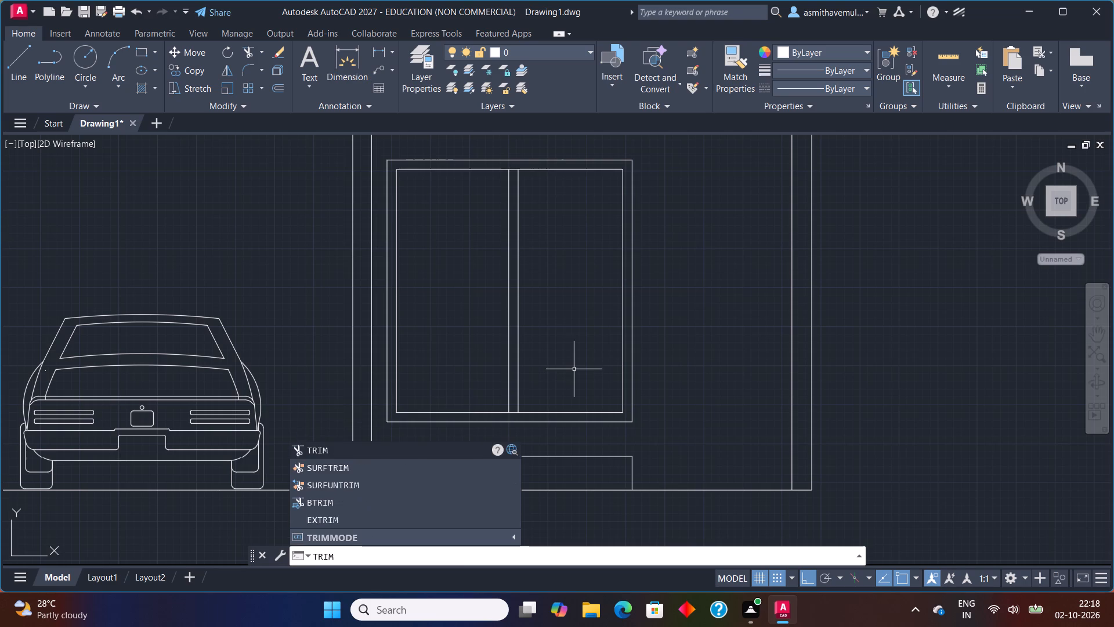
pyautogui.press('Return')
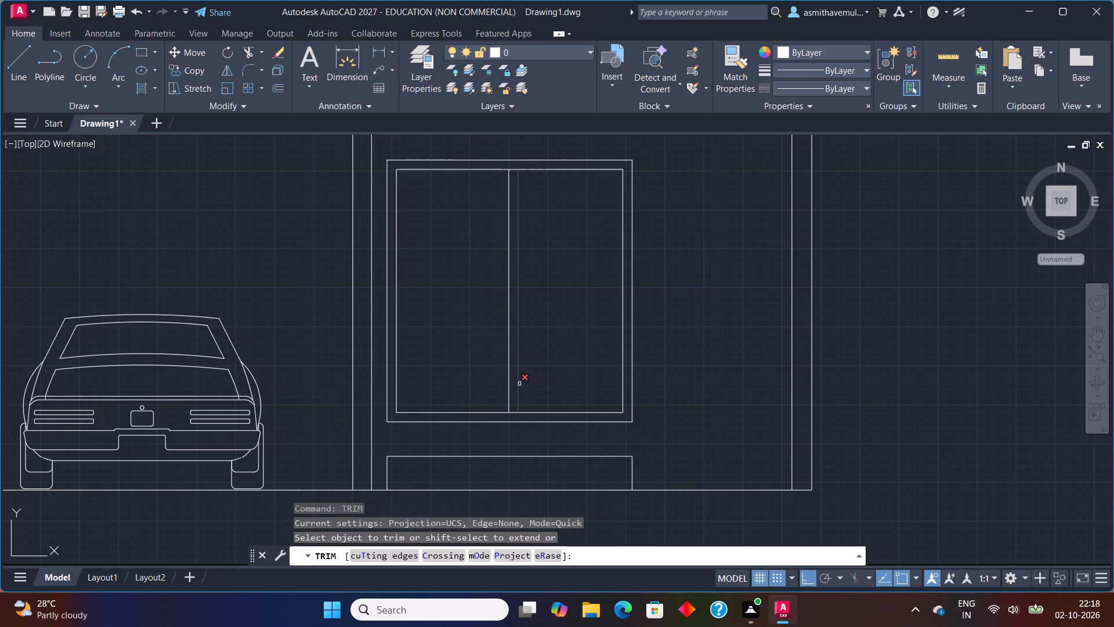
pyautogui.click(514, 411)
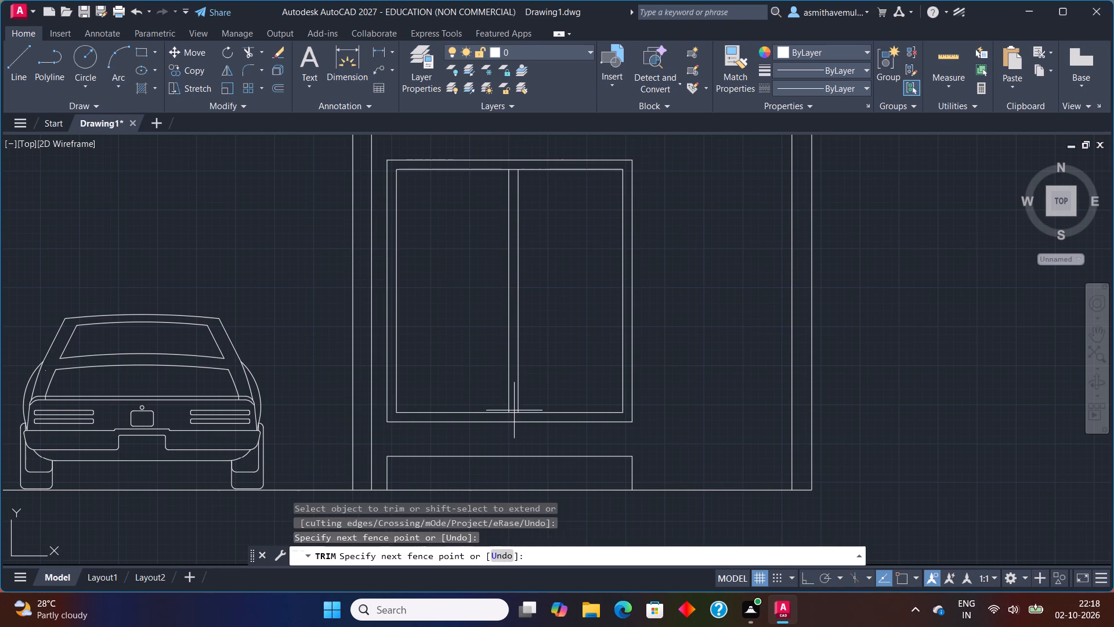
pyautogui.click(512, 420)
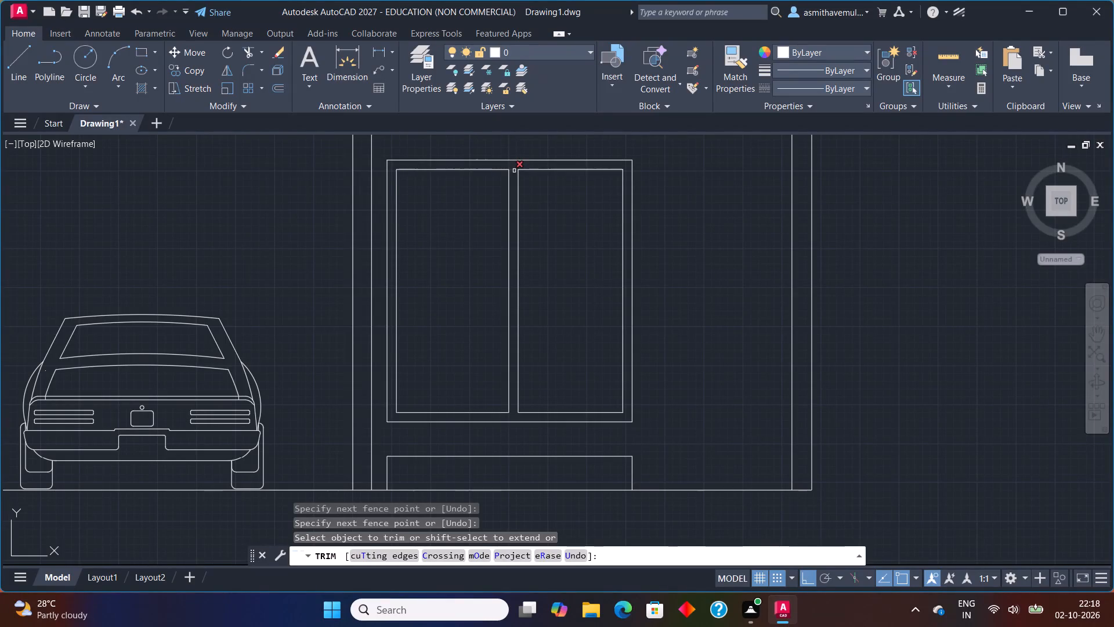
pyautogui.click(513, 171)
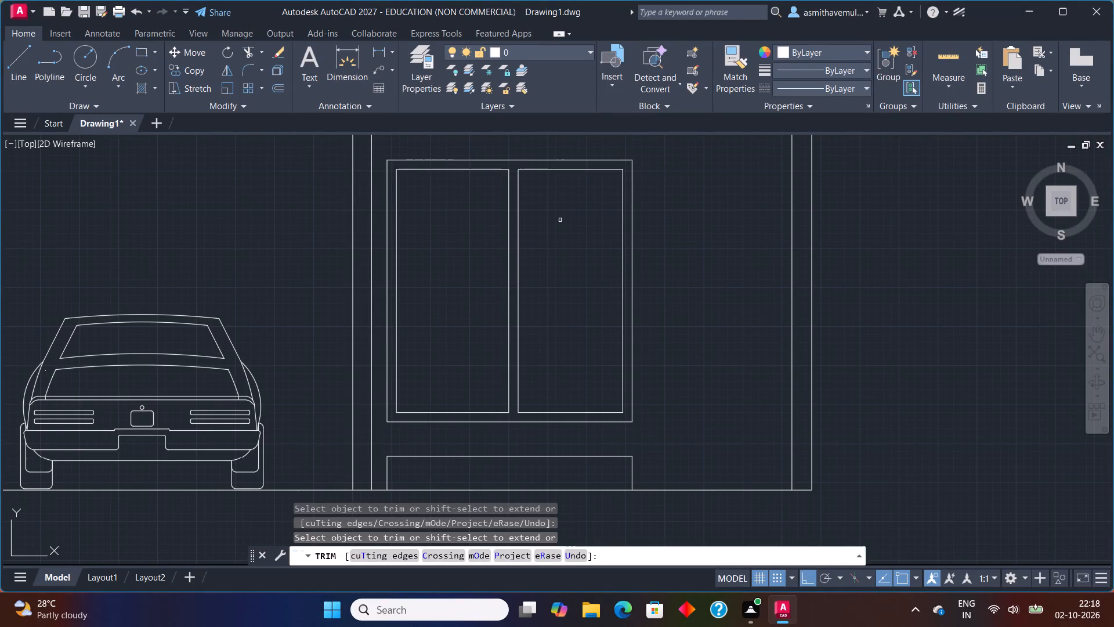
# Examine the floor plan and the reference elevation with open double doors, and compare them with the new front elevation.
pyautogui.press('Escape')
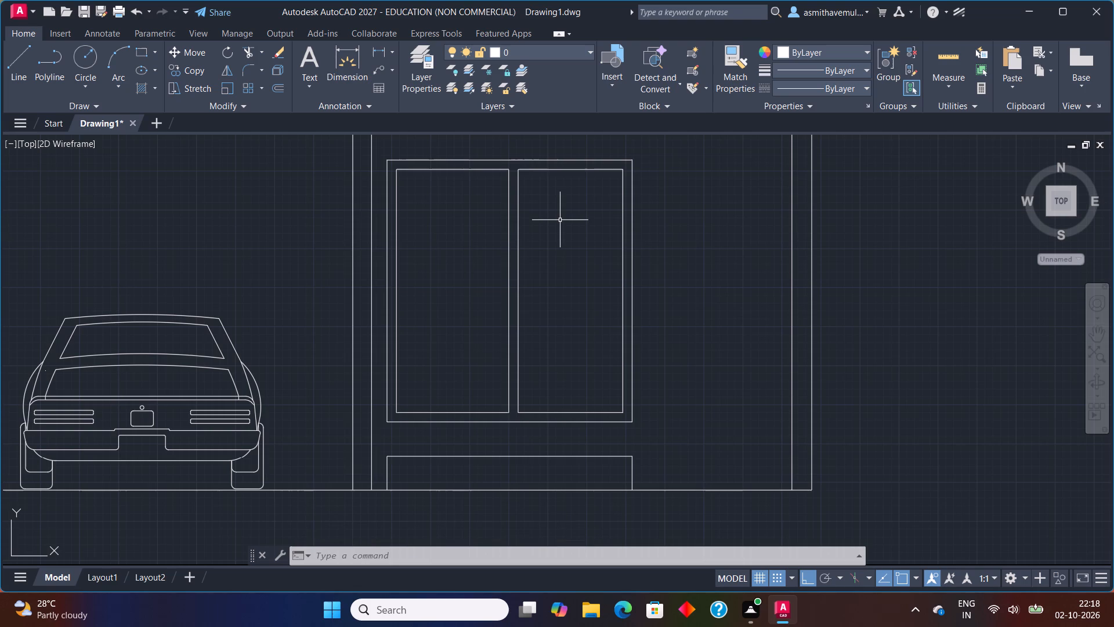
pyautogui.scroll(-3, 559, 249)
pyautogui.moveTo(559, 269); pyautogui.dragTo(559, 270, button='middle')
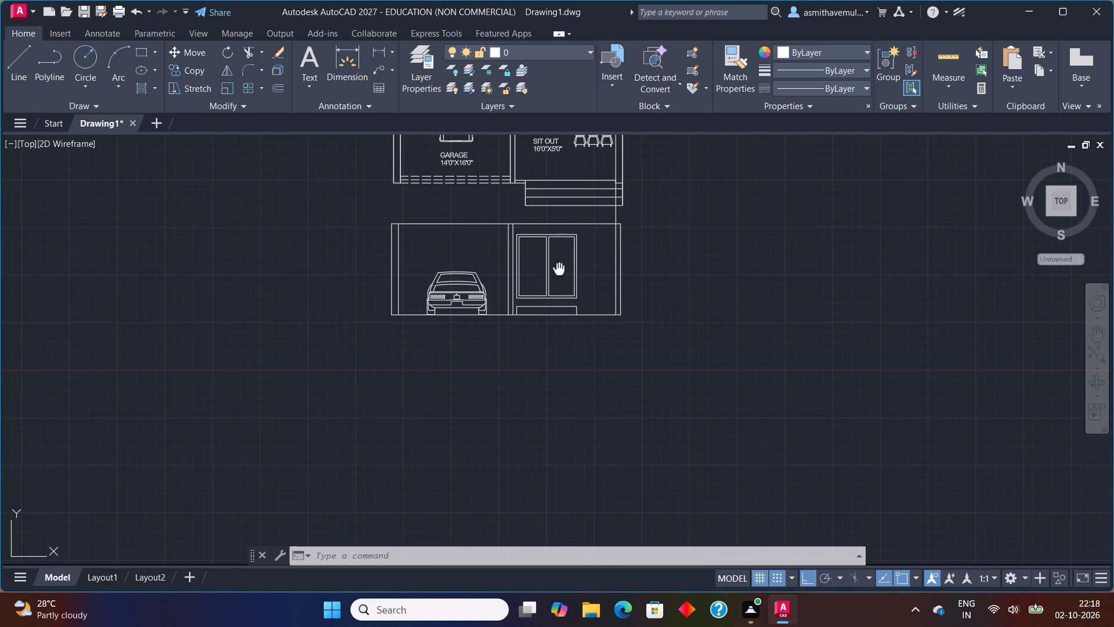
pyautogui.moveTo(559, 270); pyautogui.dragTo(542, 428, button='middle')
pyautogui.scroll(-1, 584, 319)
pyautogui.moveTo(591, 297); pyautogui.dragTo(577, 320, button='middle')
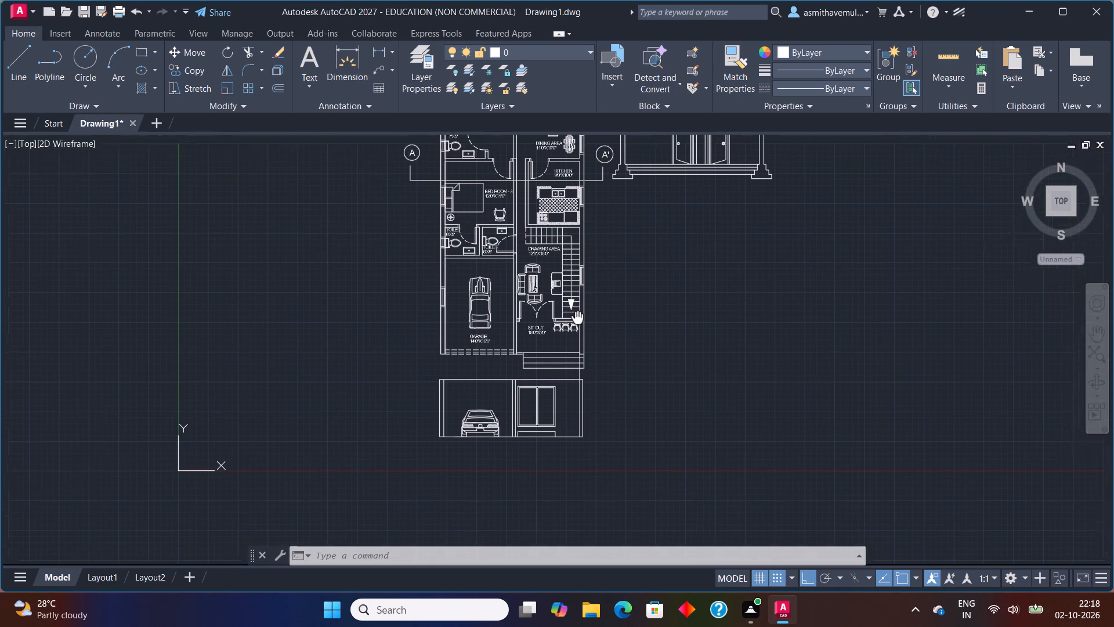
pyautogui.moveTo(577, 320); pyautogui.dragTo(534, 377, button='middle')
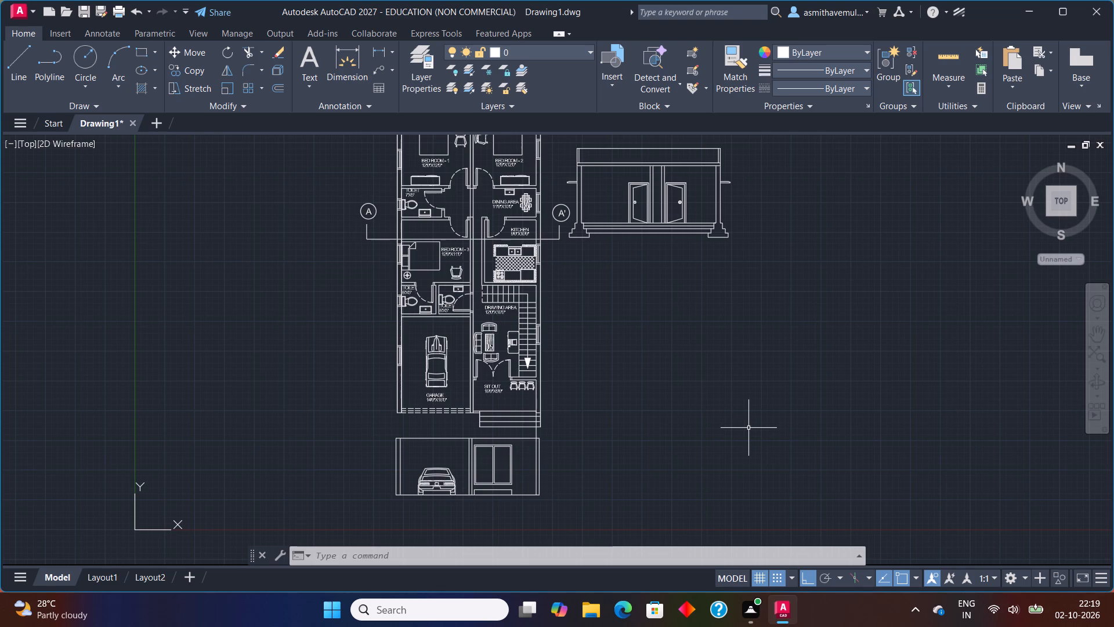
pyautogui.moveTo(522, 447); pyautogui.dragTo(558, 233, button='middle')
pyautogui.scroll(1, 554, 236)
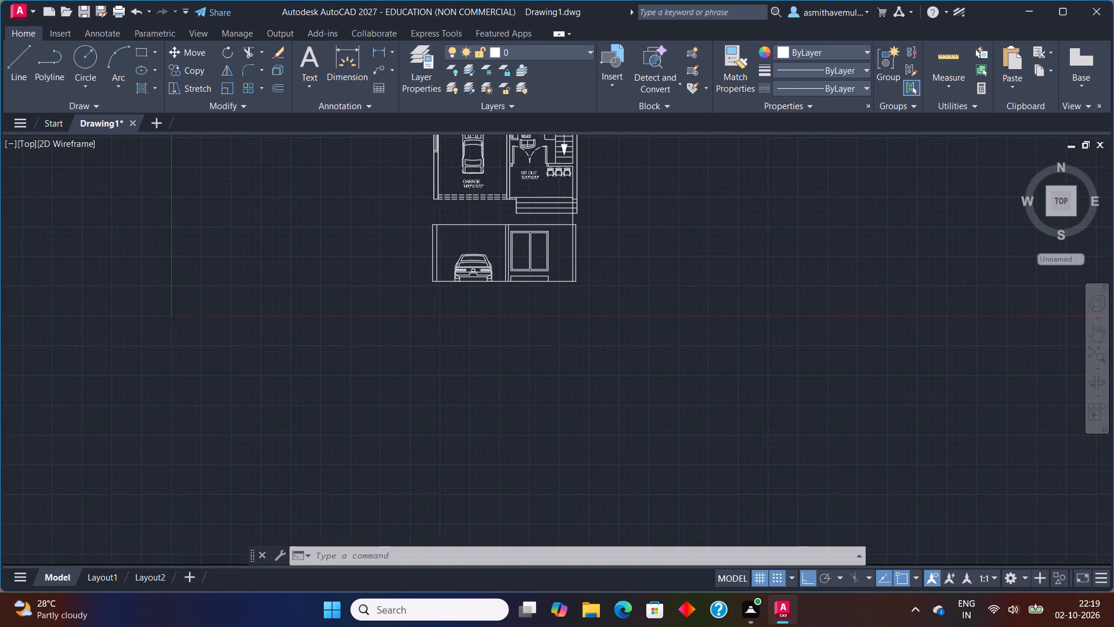
pyautogui.scroll(1, 551, 235)
pyautogui.moveTo(549, 233); pyautogui.dragTo(536, 304, button='middle')
pyautogui.scroll(1, 468, 316)
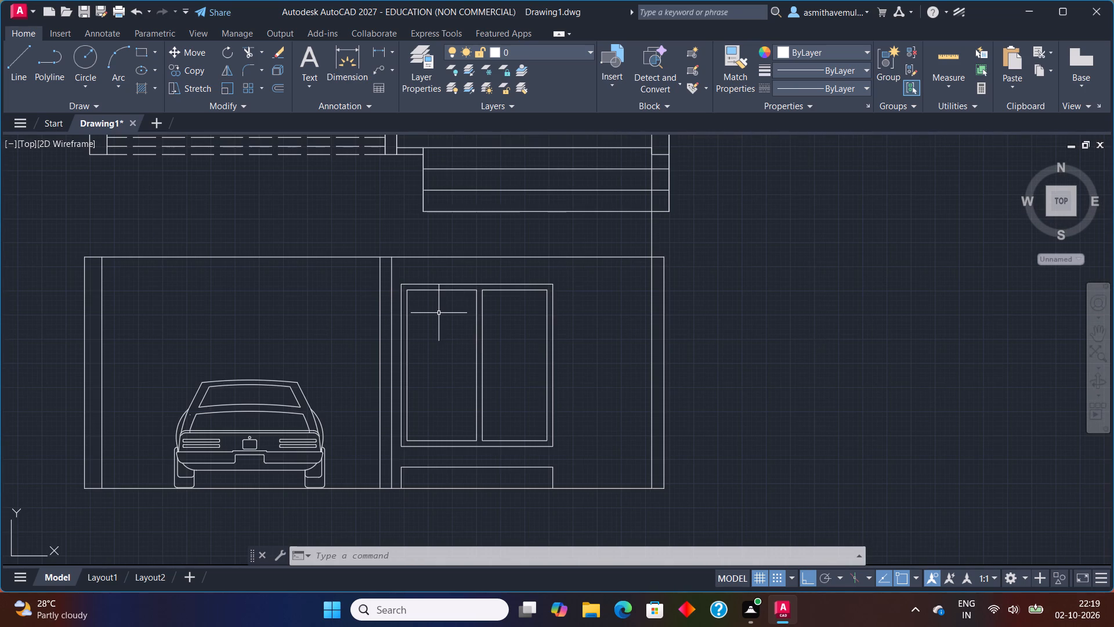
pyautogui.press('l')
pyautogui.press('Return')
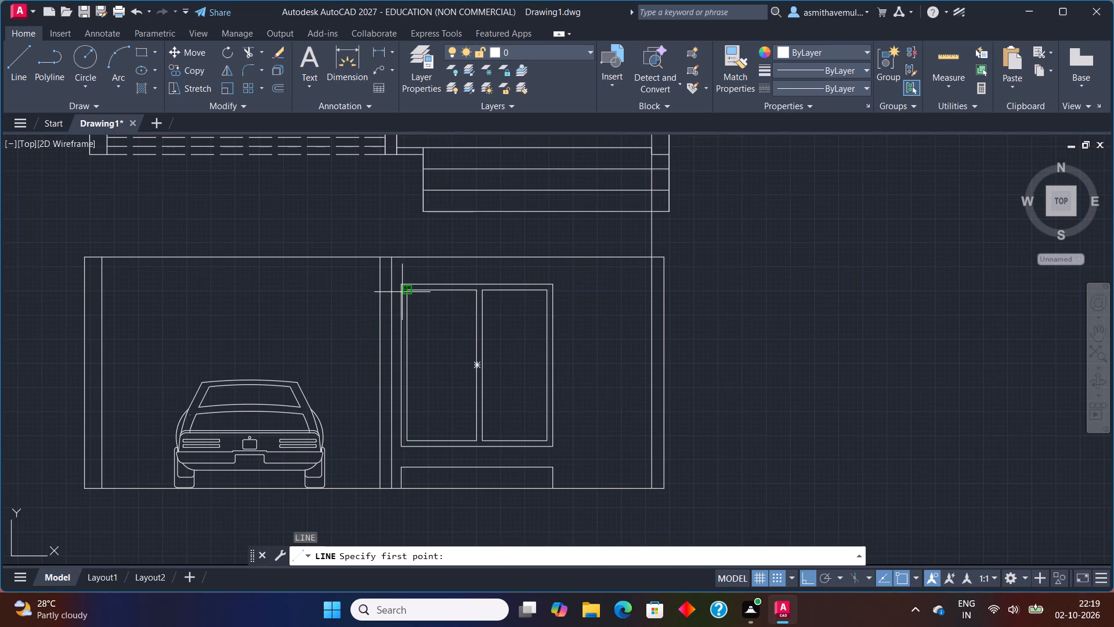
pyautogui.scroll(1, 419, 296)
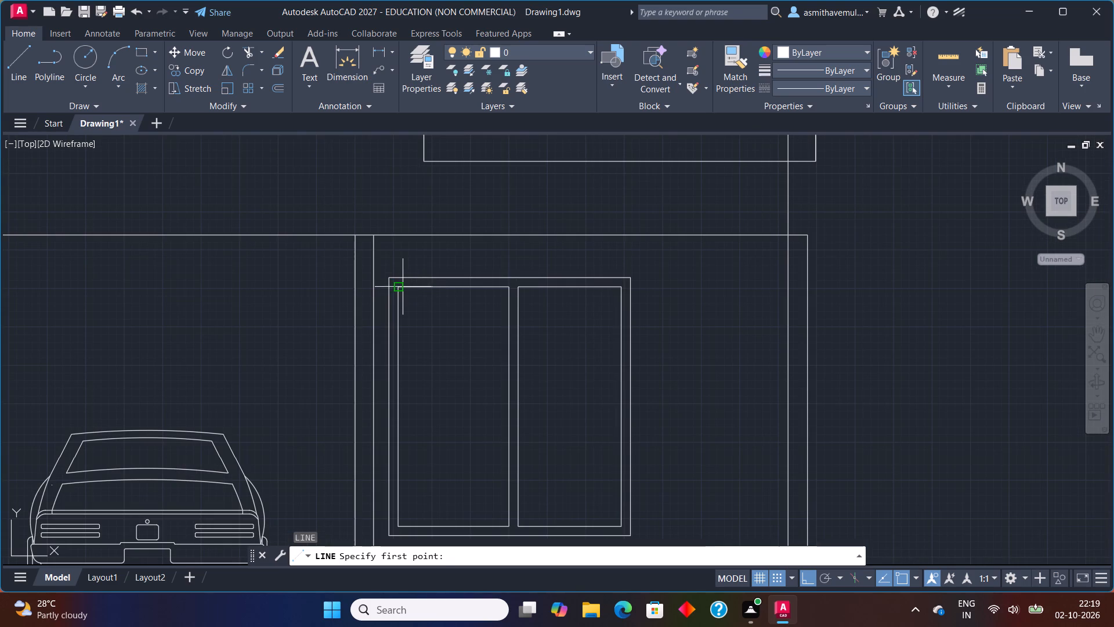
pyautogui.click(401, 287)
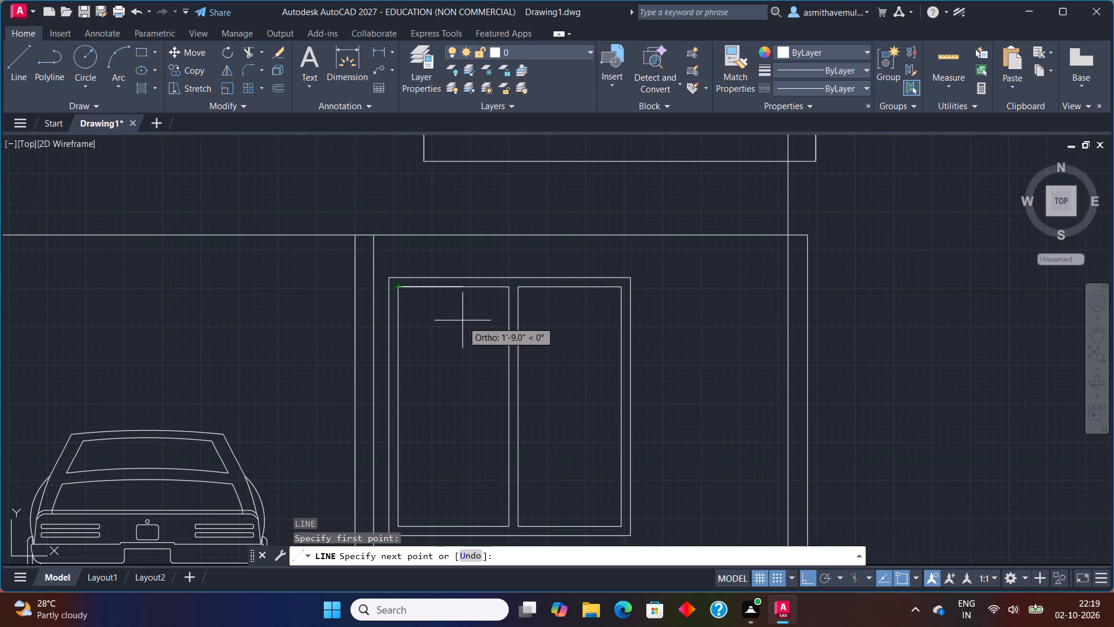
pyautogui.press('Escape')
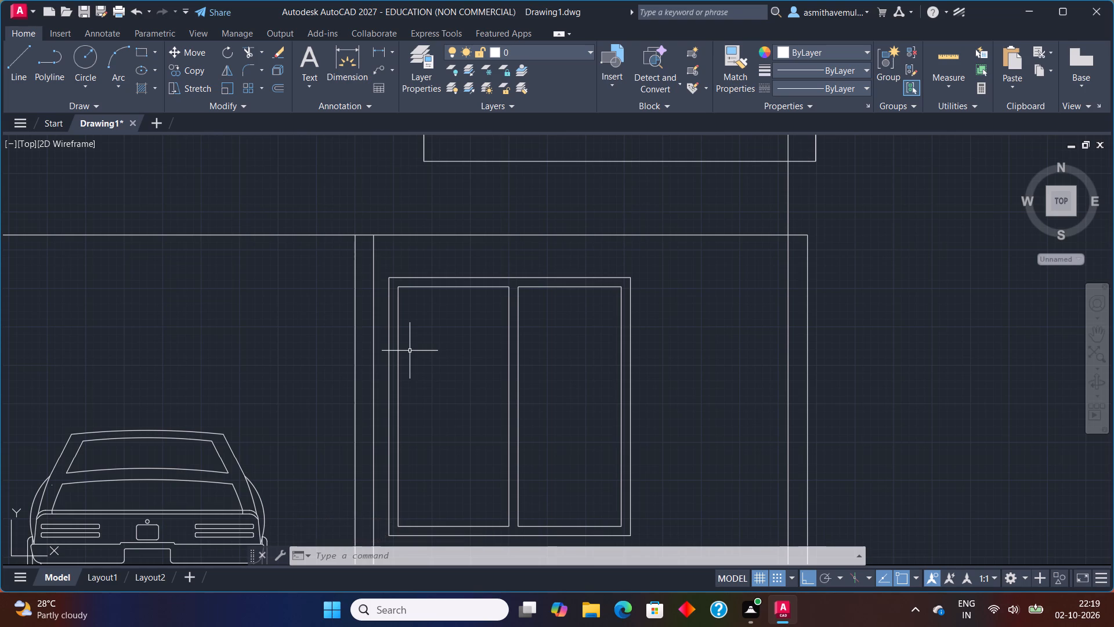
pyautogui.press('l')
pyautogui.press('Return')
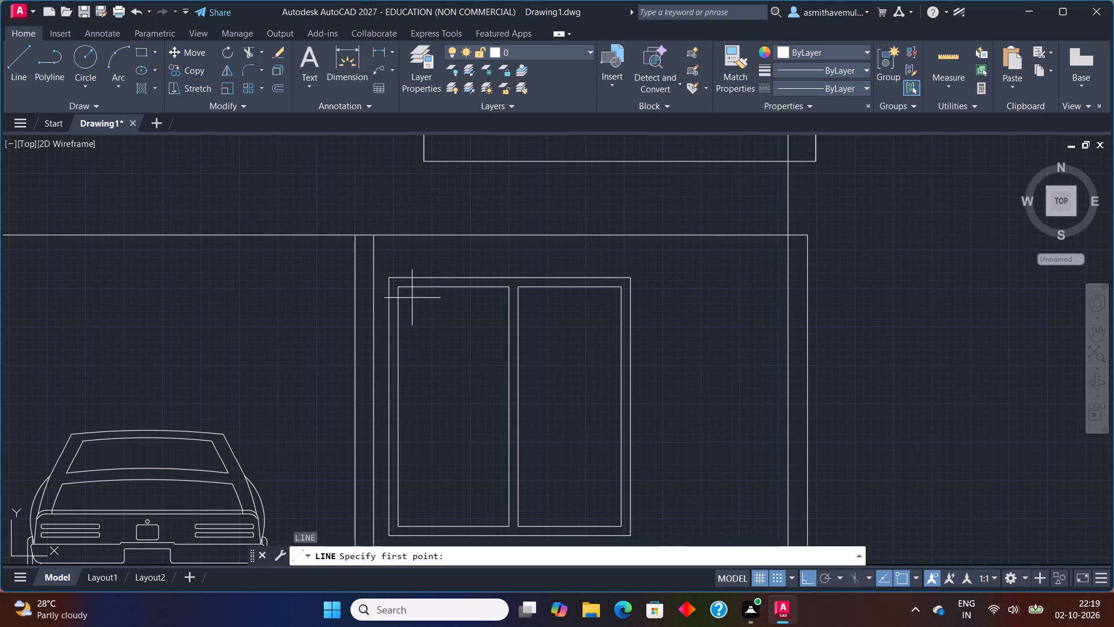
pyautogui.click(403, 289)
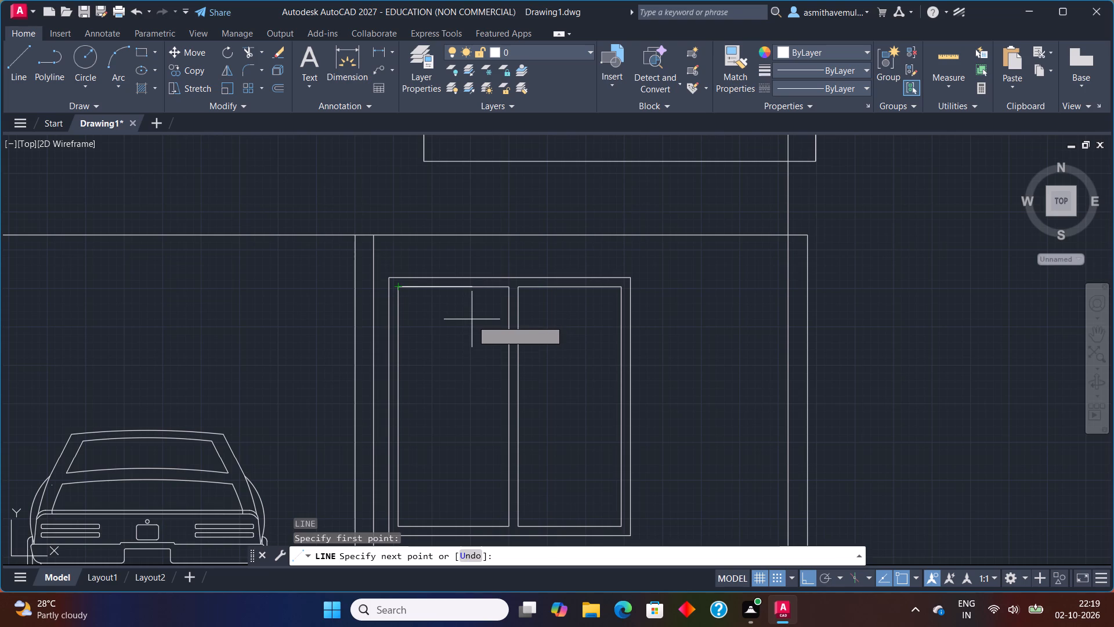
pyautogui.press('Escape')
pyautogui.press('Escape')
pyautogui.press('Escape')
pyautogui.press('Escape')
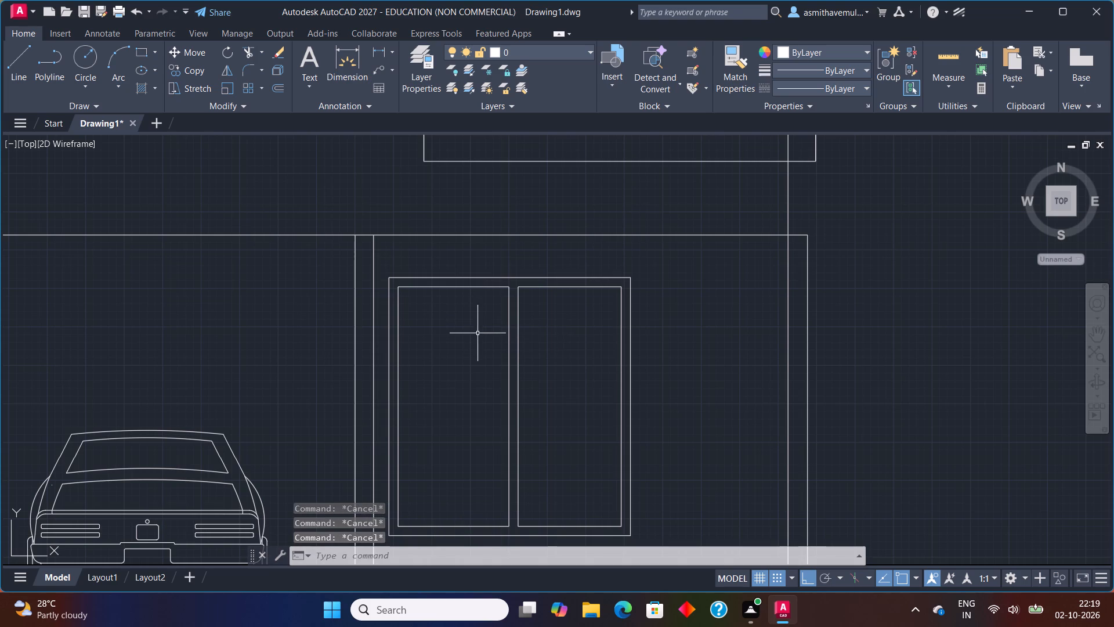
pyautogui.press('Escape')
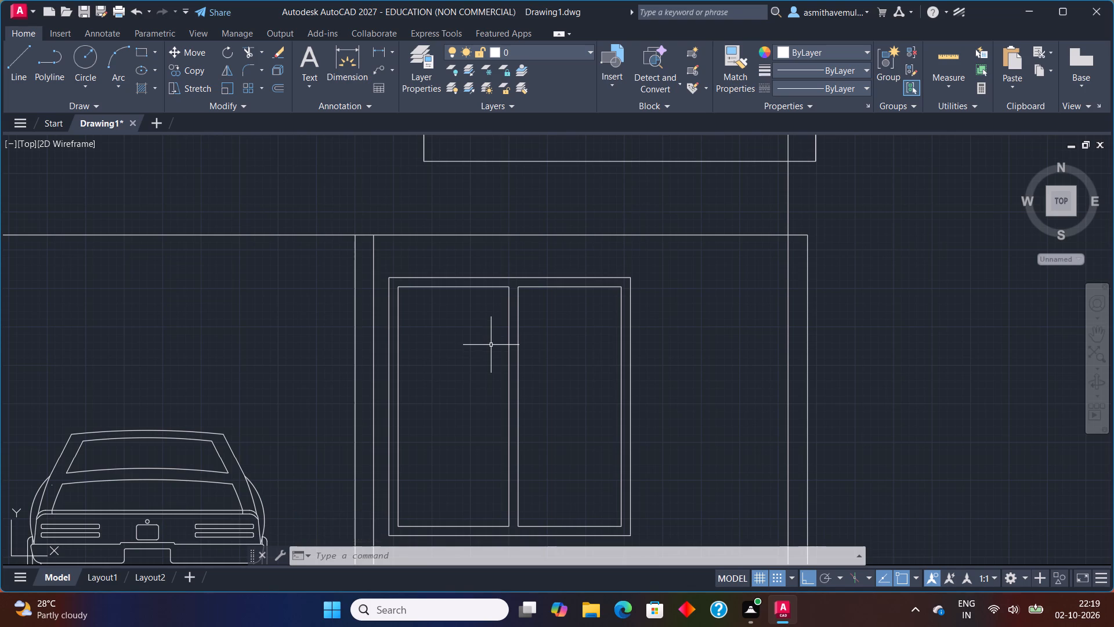
# With Ortho off, draw the left panel's open door leaf between its two outer corners, with a vertical free edge about 5'-2" high.
pyautogui.press('l')
pyautogui.press('Return')
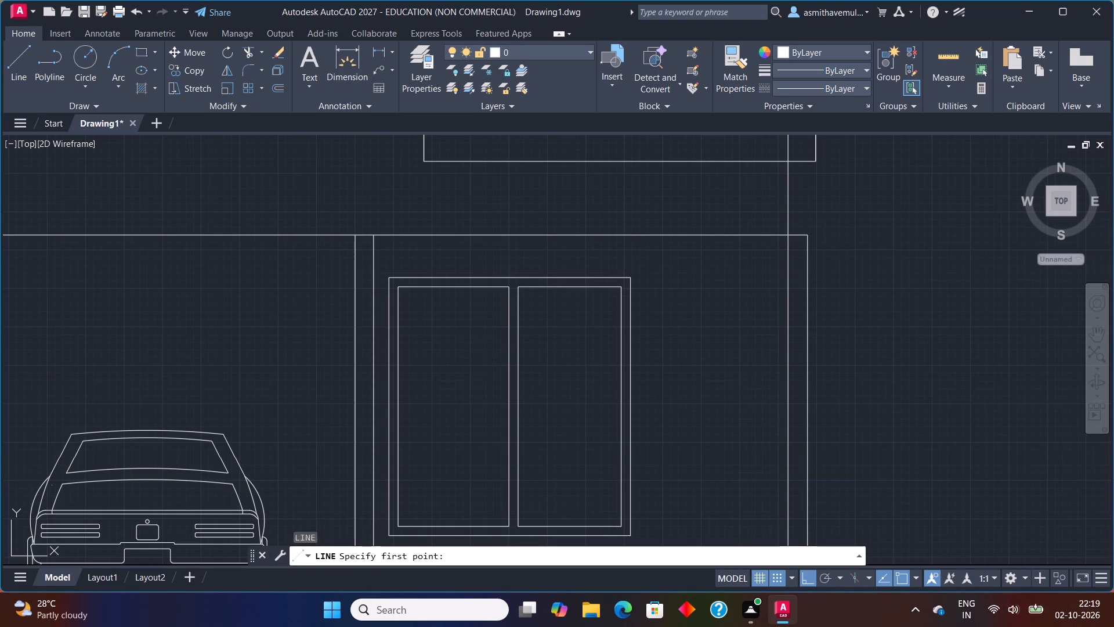
pyautogui.press('F8')
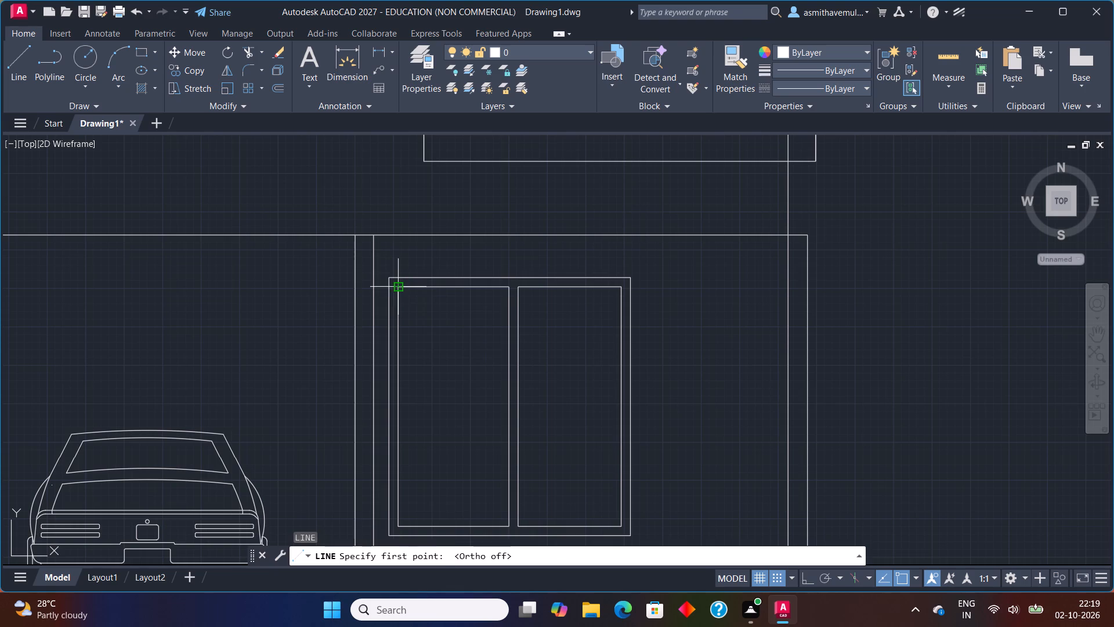
pyautogui.click(396, 288)
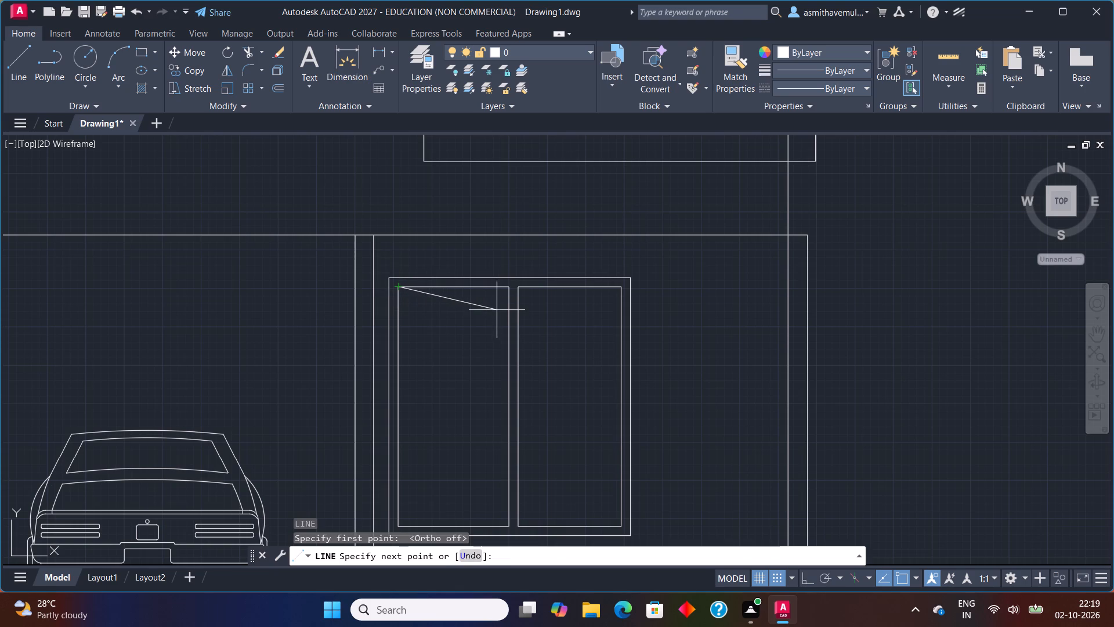
pyautogui.click(497, 310)
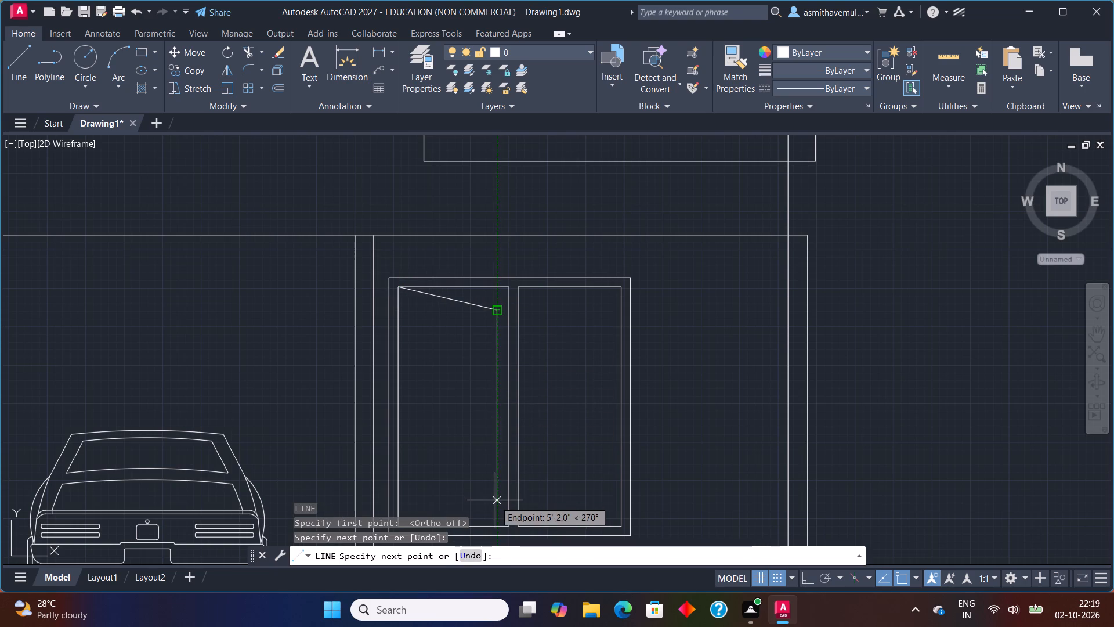
pyautogui.click(498, 503)
pyautogui.moveTo(469, 509); pyautogui.dragTo(496, 417, button='middle')
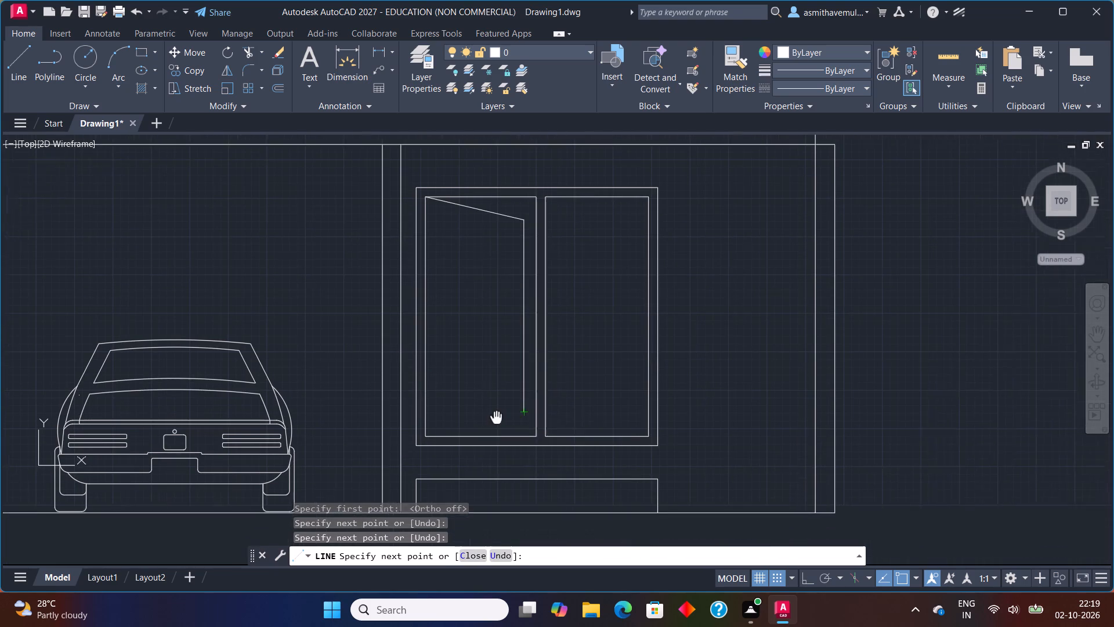
pyautogui.moveTo(496, 417); pyautogui.dragTo(500, 408, button='middle')
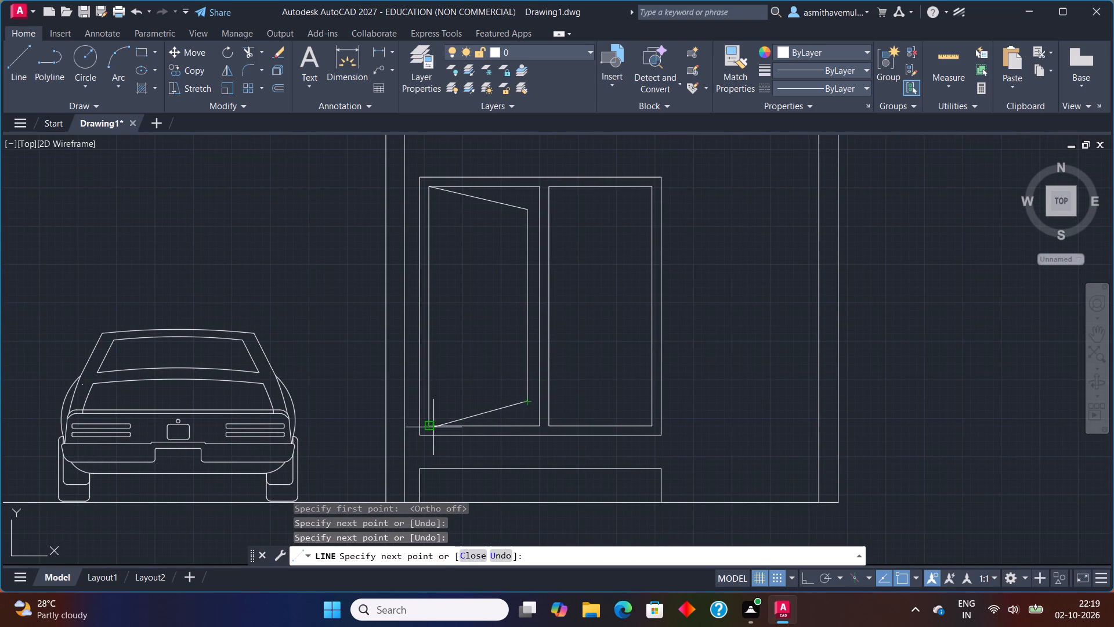
pyautogui.click(433, 428)
pyautogui.press('Escape')
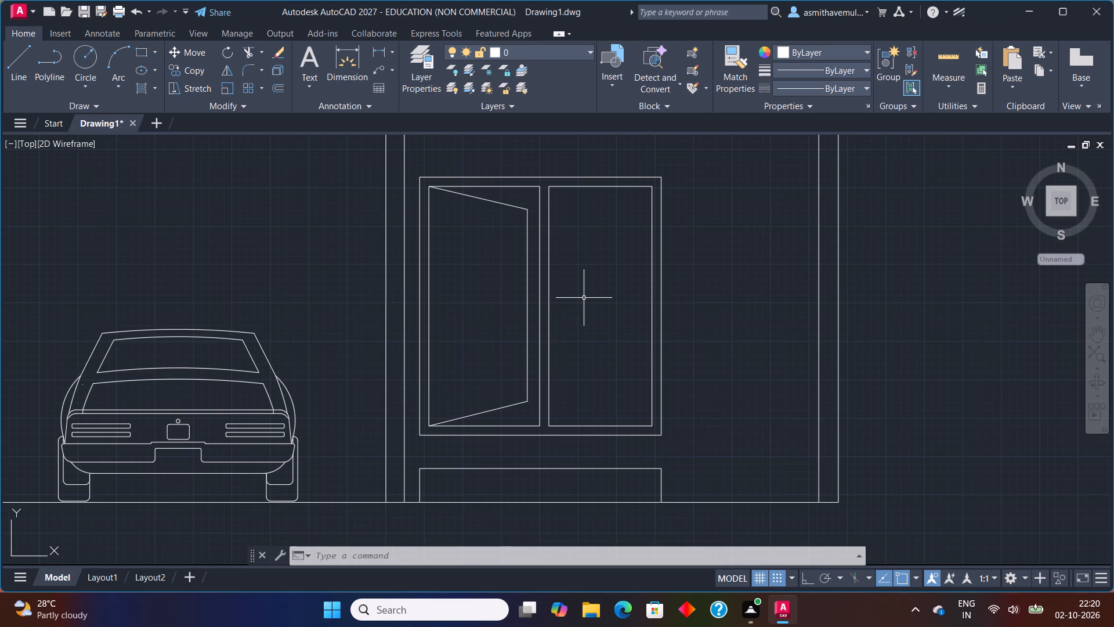
# Draw the right panel's open door leaf as three lines from its top right inner corner to its bottom right inner corner.
pyautogui.press('l')
pyautogui.press('Return')
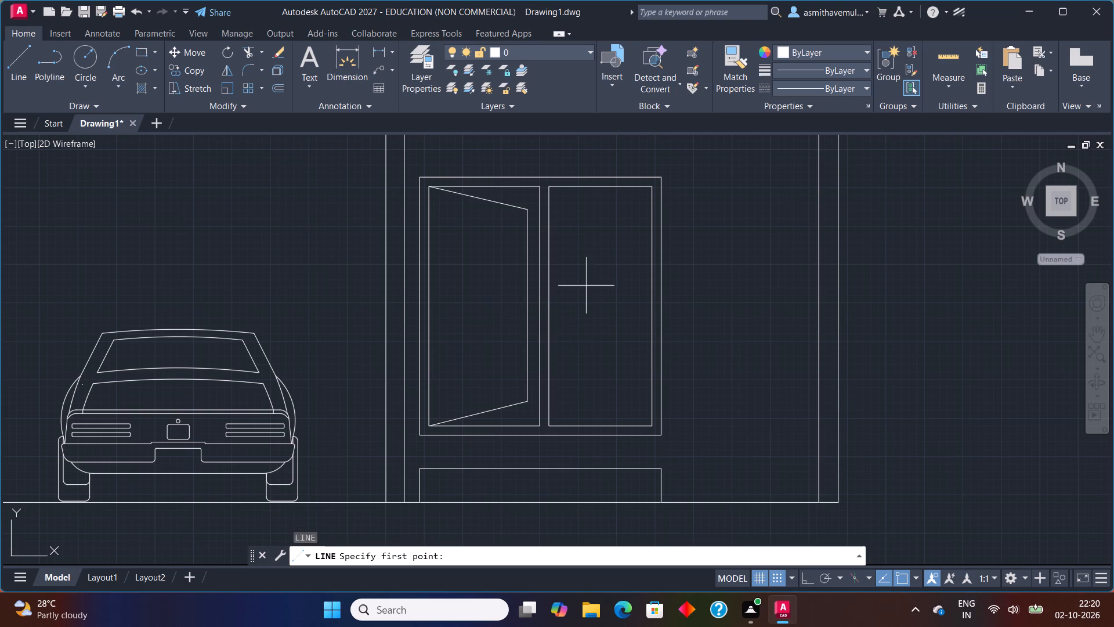
pyautogui.click(648, 188)
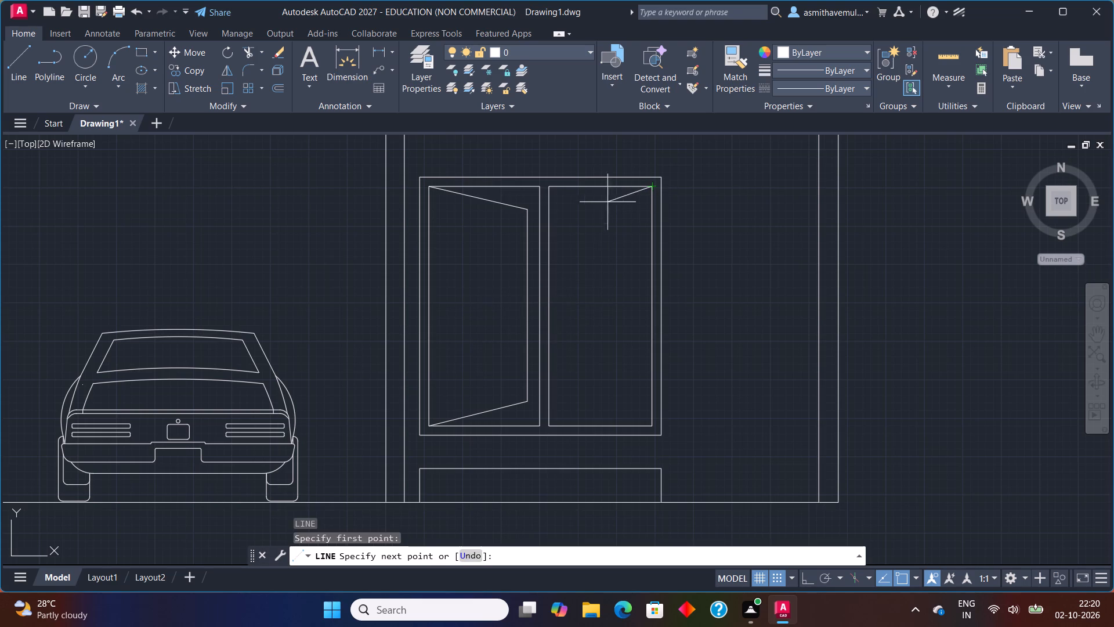
pyautogui.click(564, 207)
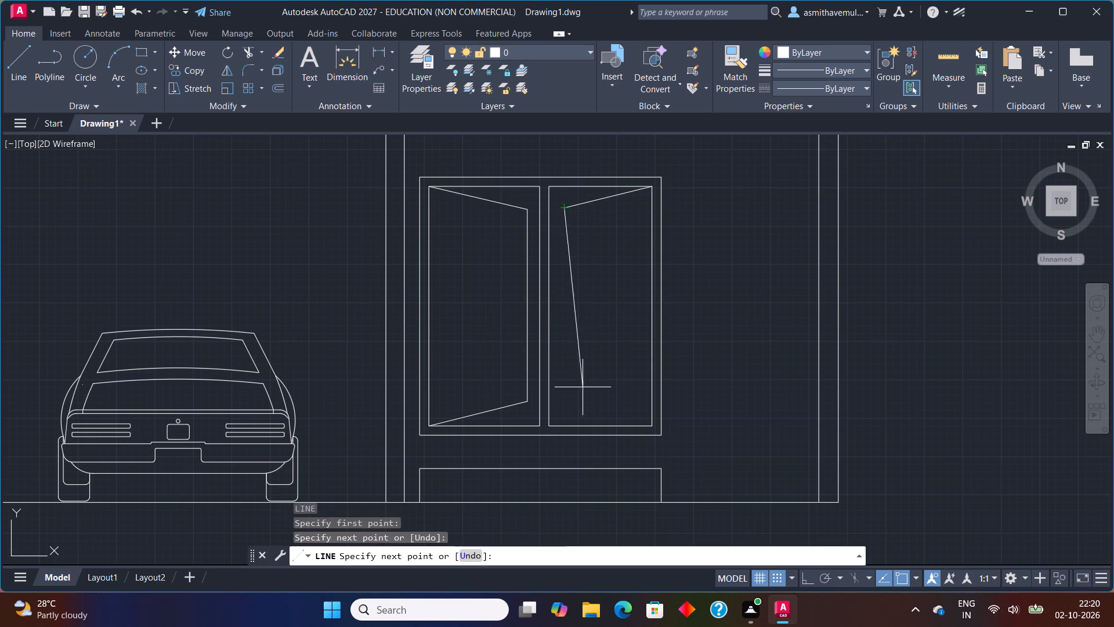
pyautogui.click(560, 398)
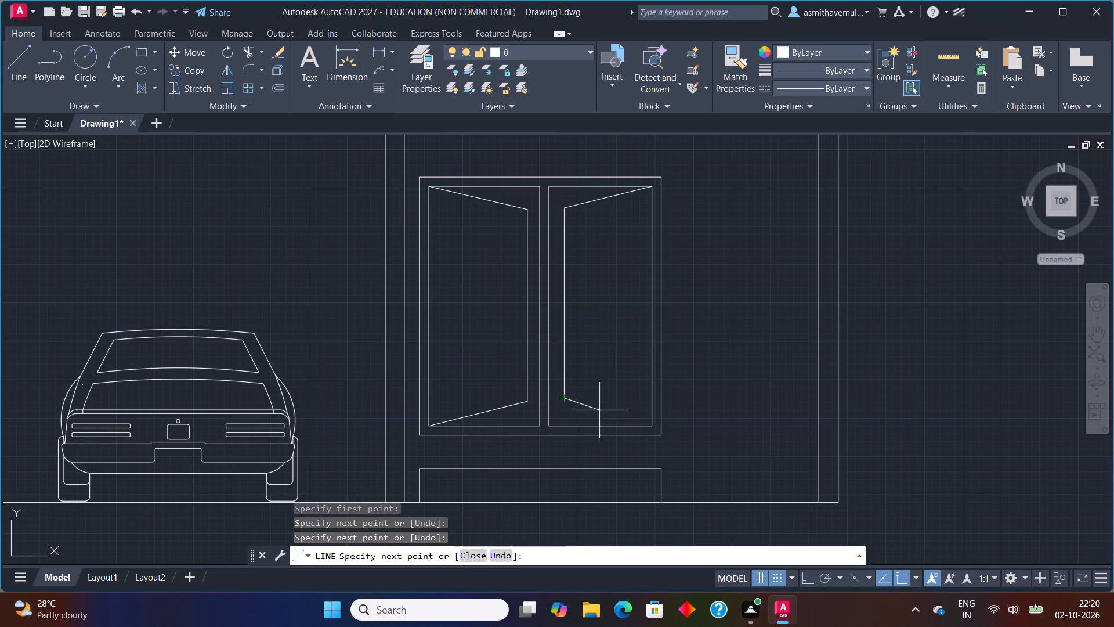
pyautogui.click(650, 425)
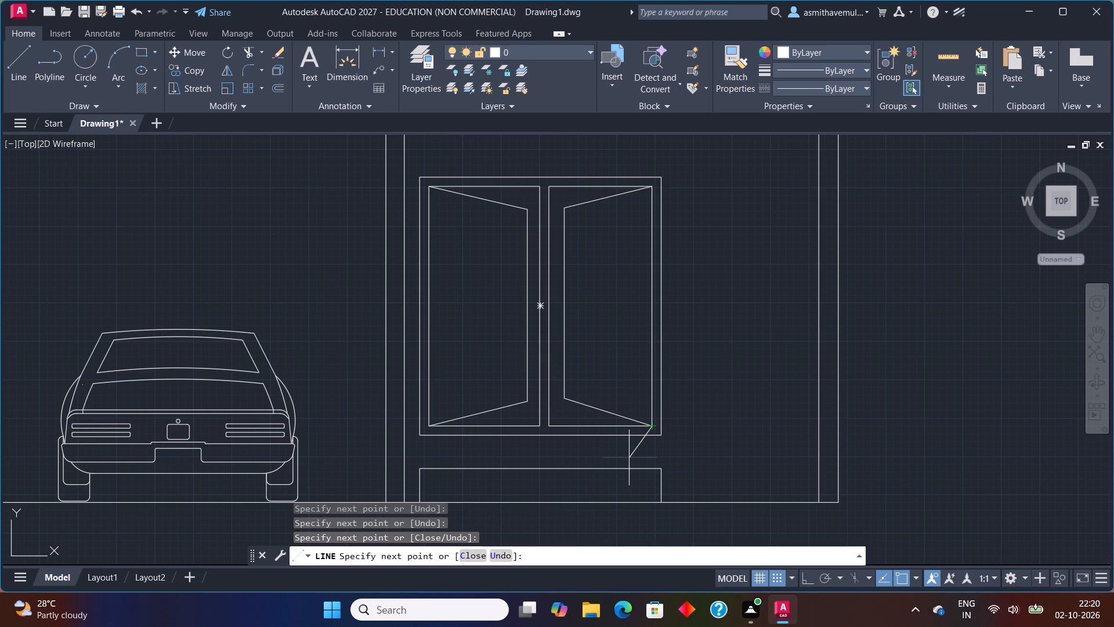
pyautogui.press('Escape')
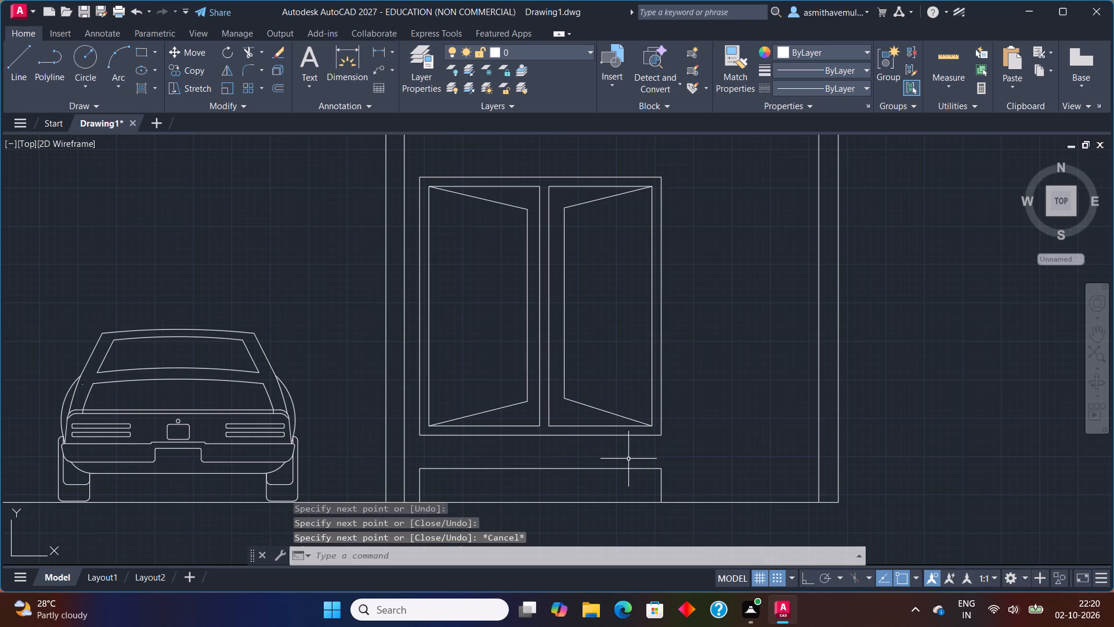
# Draw a door knob circle of about 3.2" radius at mid-height near the free edge of the left door leaf.
pyautogui.press('c')
pyautogui.press('Return')
pyautogui.scroll(2, 535, 295)
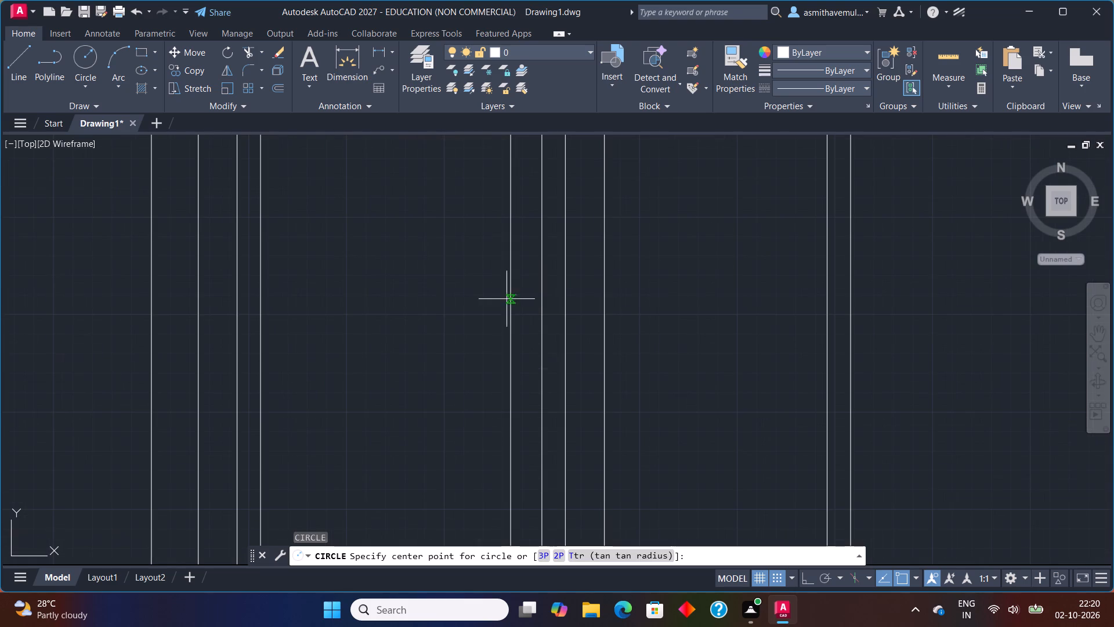
pyautogui.scroll(-2, 526, 328)
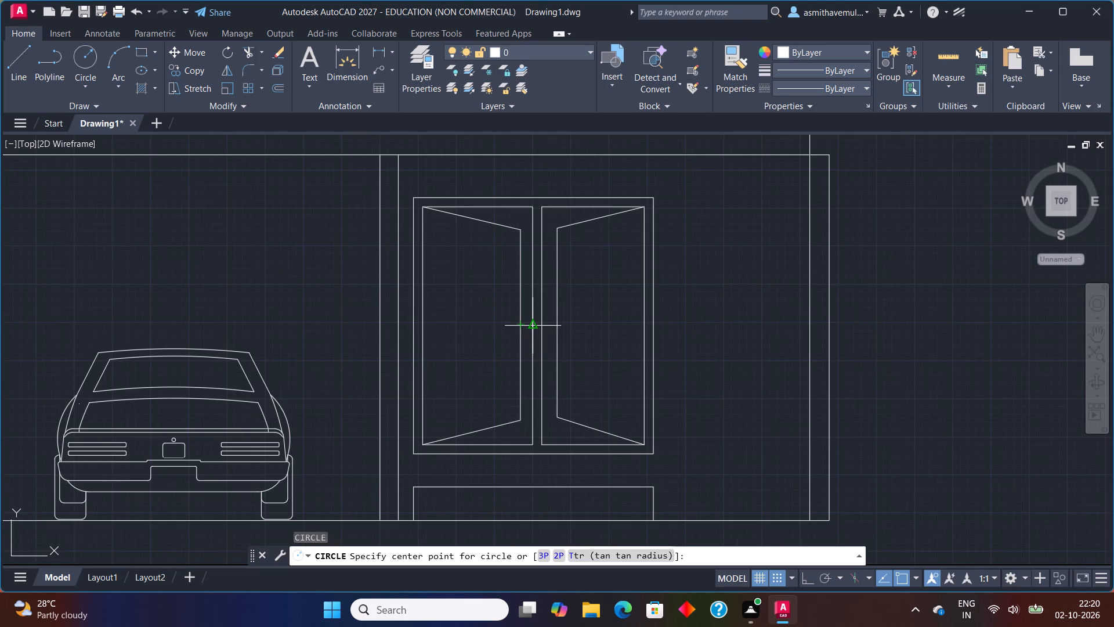
pyautogui.click(501, 327)
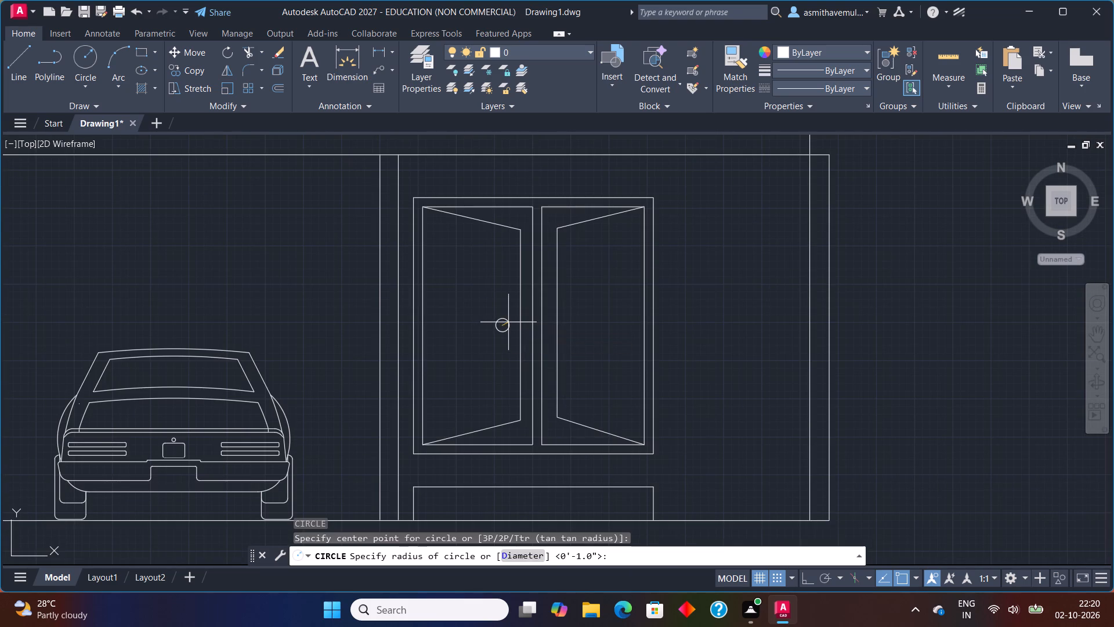
pyautogui.click(511, 322)
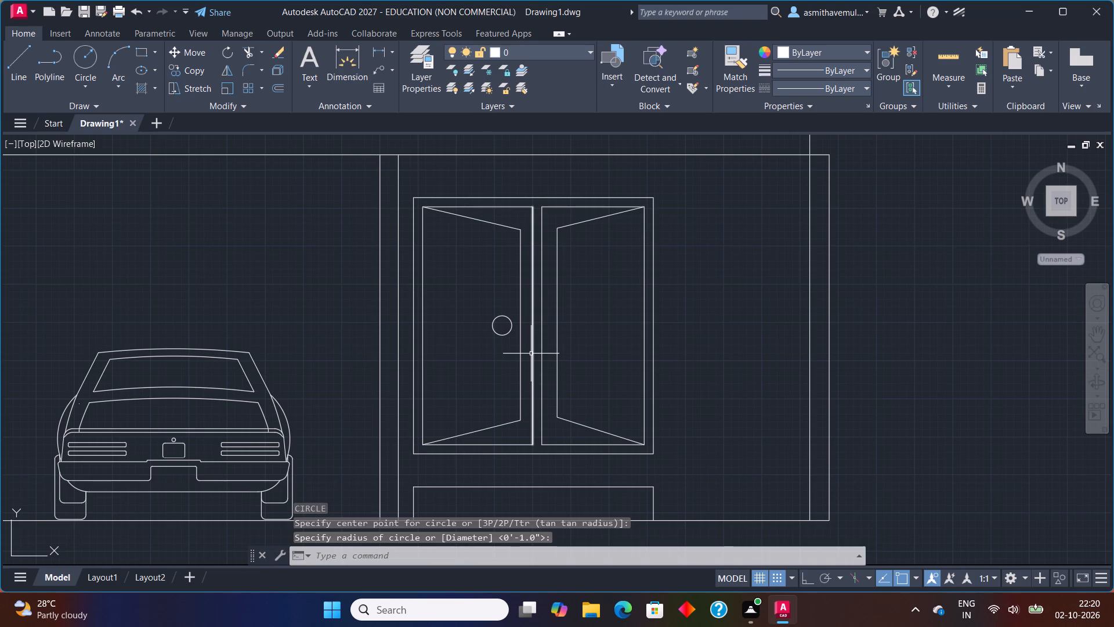
# Draw a smaller concentric circle inside the left door leaf's knob circle.
pyautogui.press('c')
pyautogui.press('Return')
pyautogui.scroll(2, 526, 347)
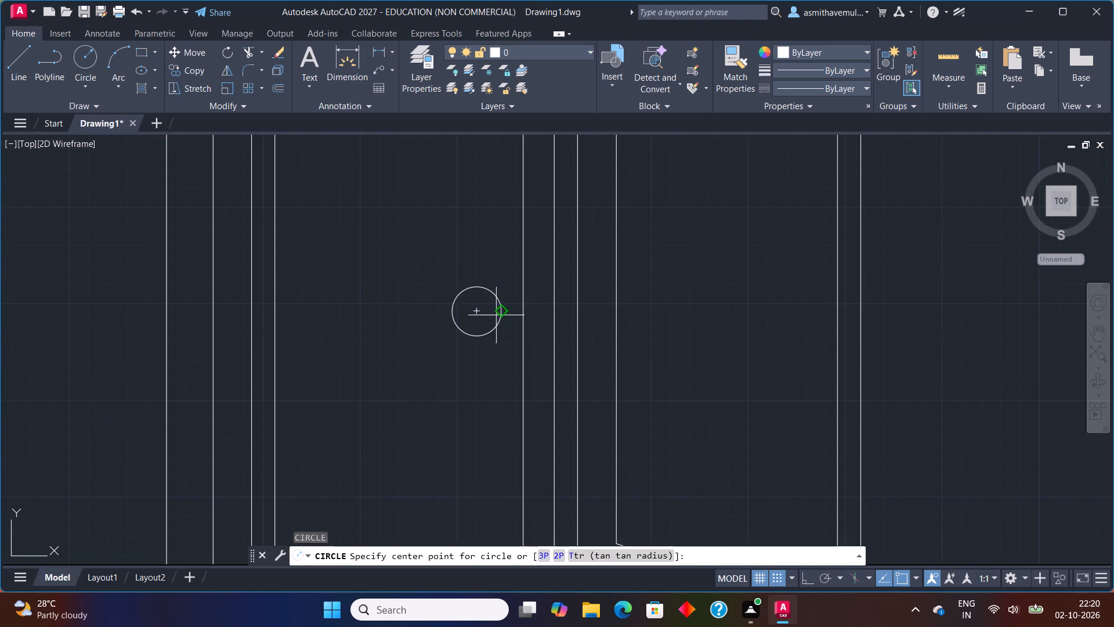
pyautogui.click(476, 311)
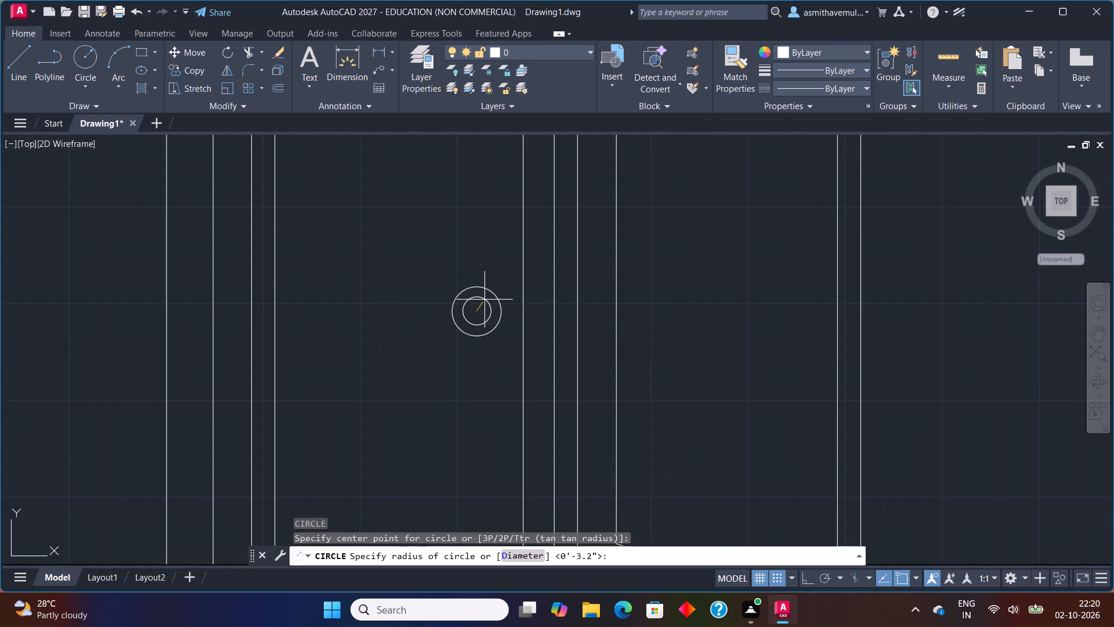
pyautogui.click(483, 301)
# Draw a door knob circle of about 2.7" radius on the right door leaf, level with the left knob's centre.
pyautogui.press('space')
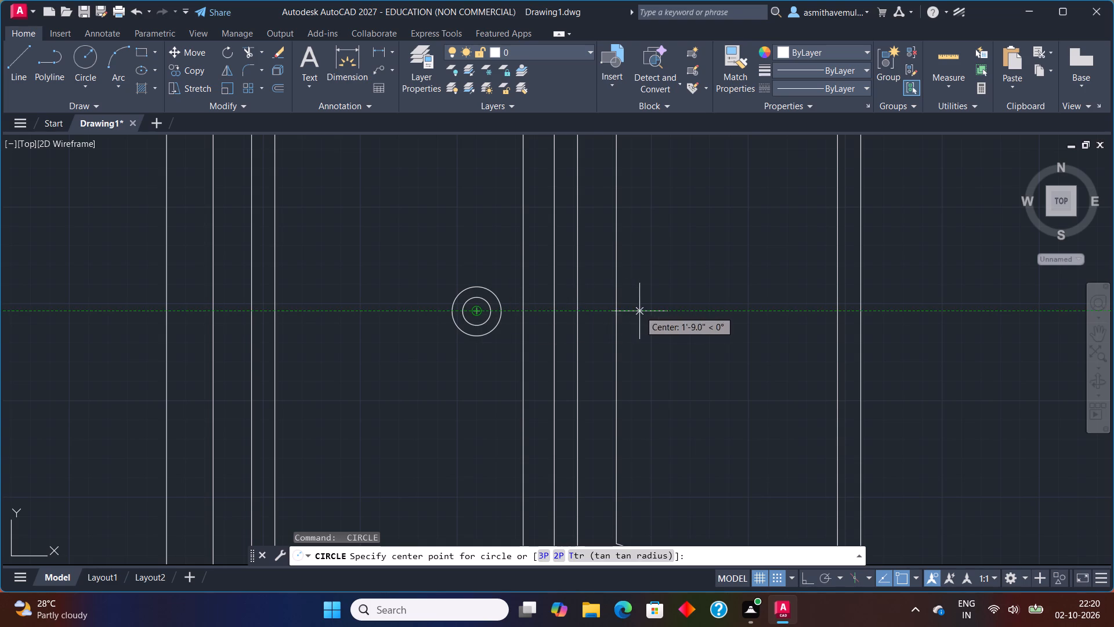
pyautogui.click(662, 313)
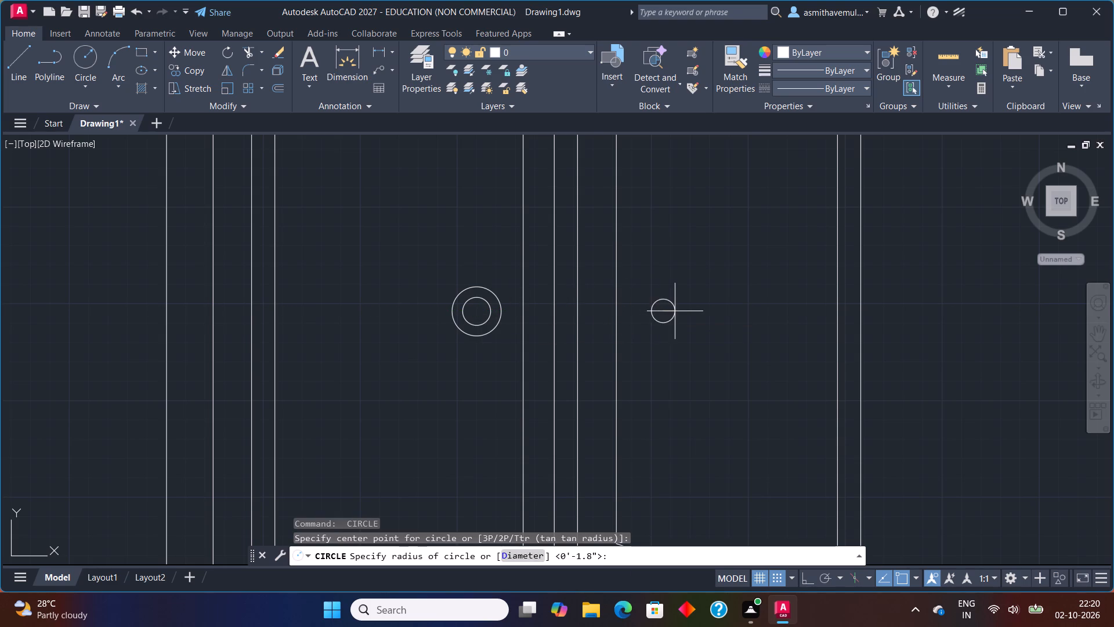
pyautogui.click(682, 305)
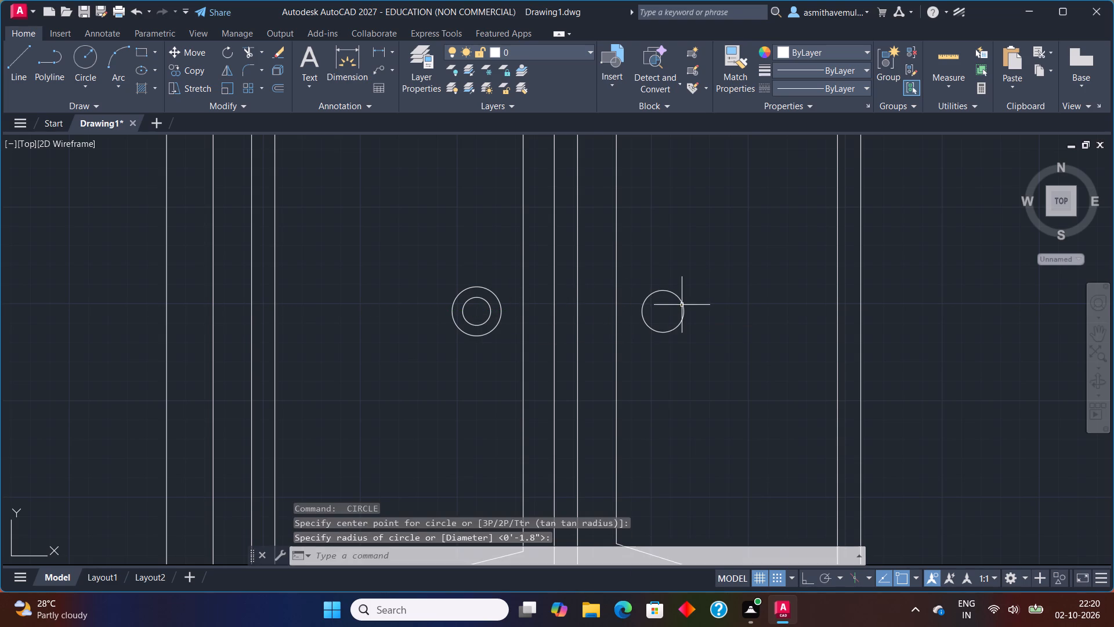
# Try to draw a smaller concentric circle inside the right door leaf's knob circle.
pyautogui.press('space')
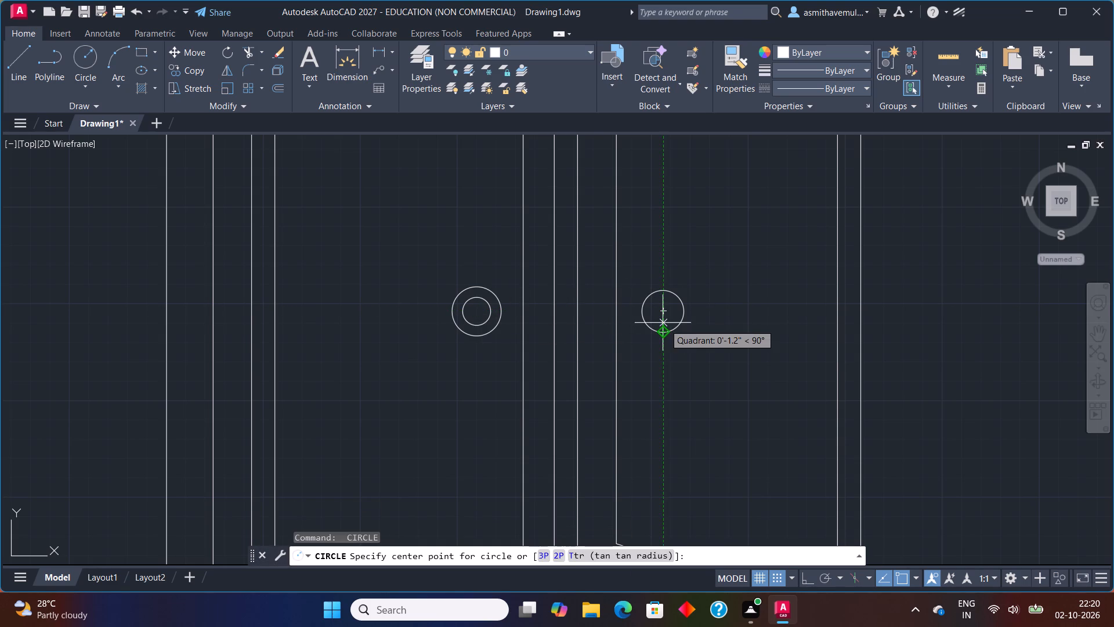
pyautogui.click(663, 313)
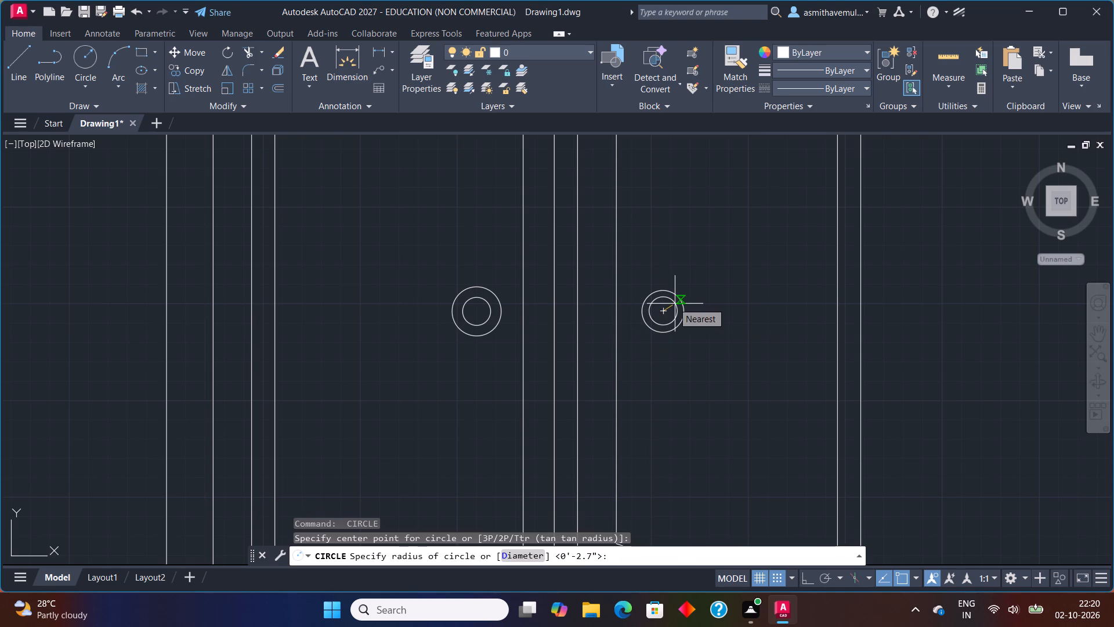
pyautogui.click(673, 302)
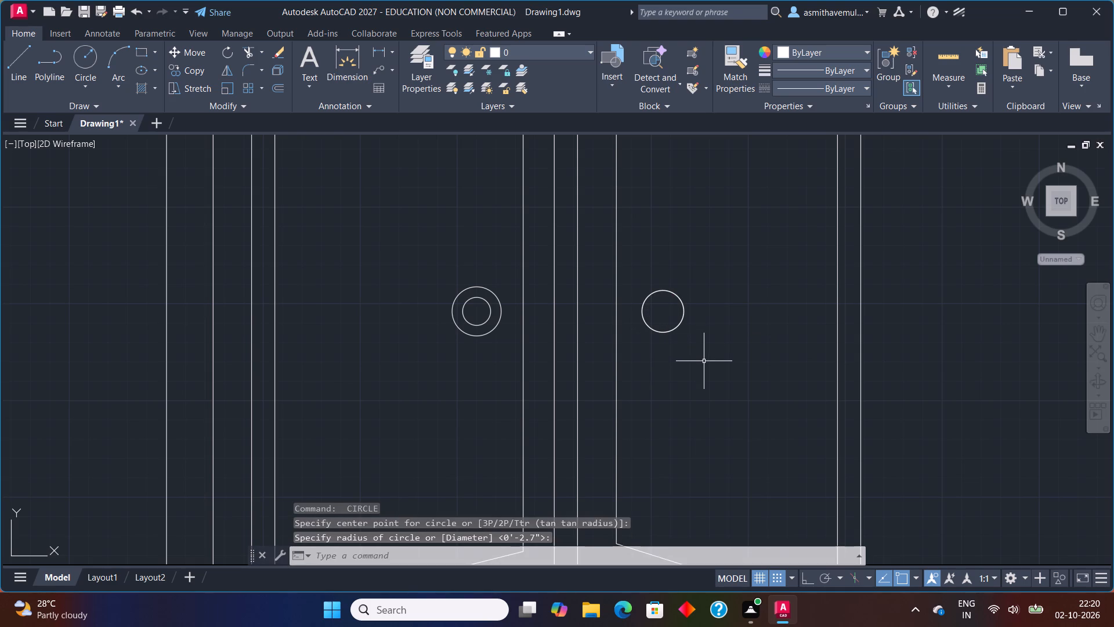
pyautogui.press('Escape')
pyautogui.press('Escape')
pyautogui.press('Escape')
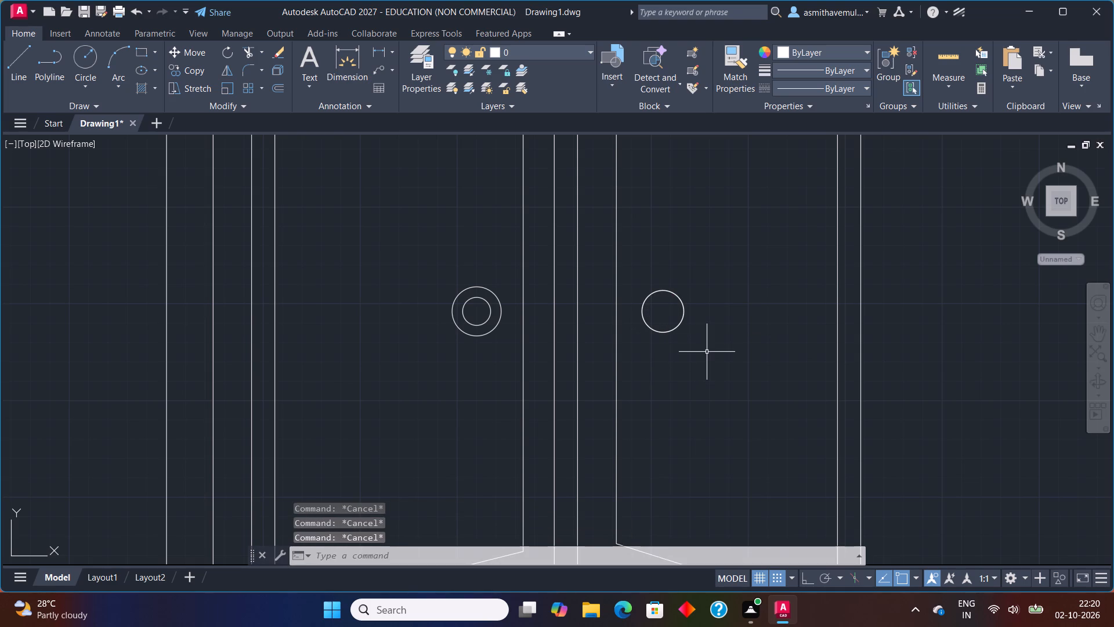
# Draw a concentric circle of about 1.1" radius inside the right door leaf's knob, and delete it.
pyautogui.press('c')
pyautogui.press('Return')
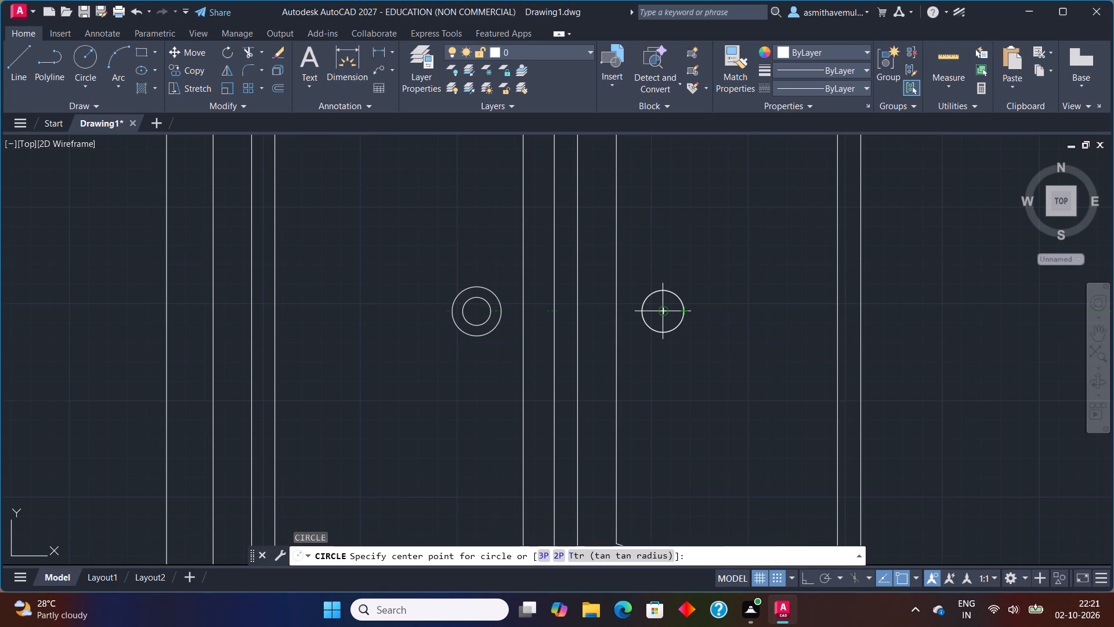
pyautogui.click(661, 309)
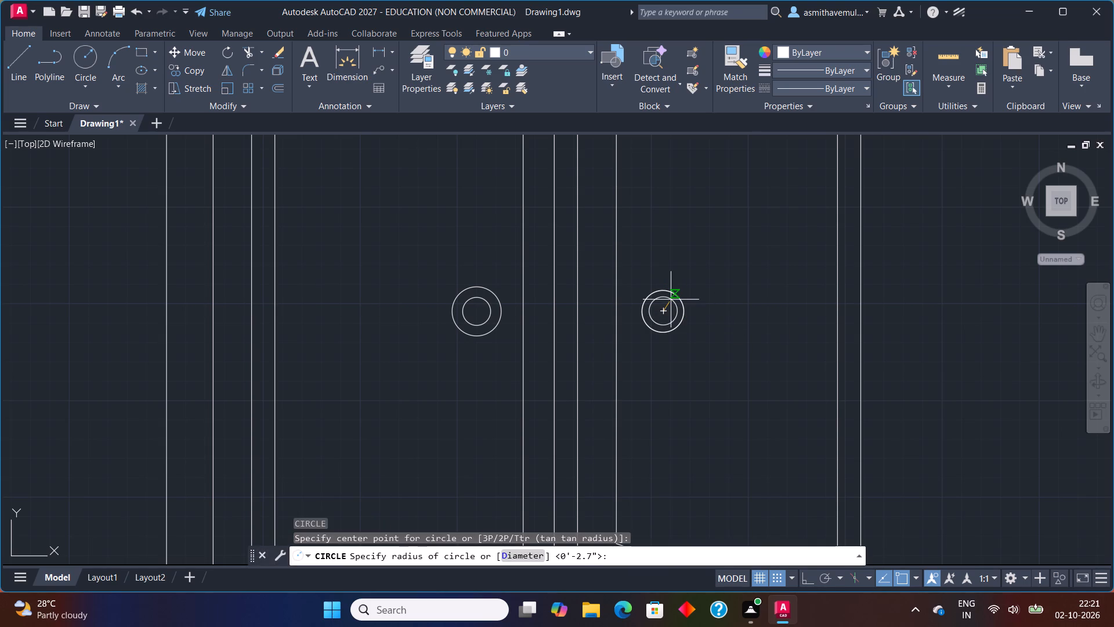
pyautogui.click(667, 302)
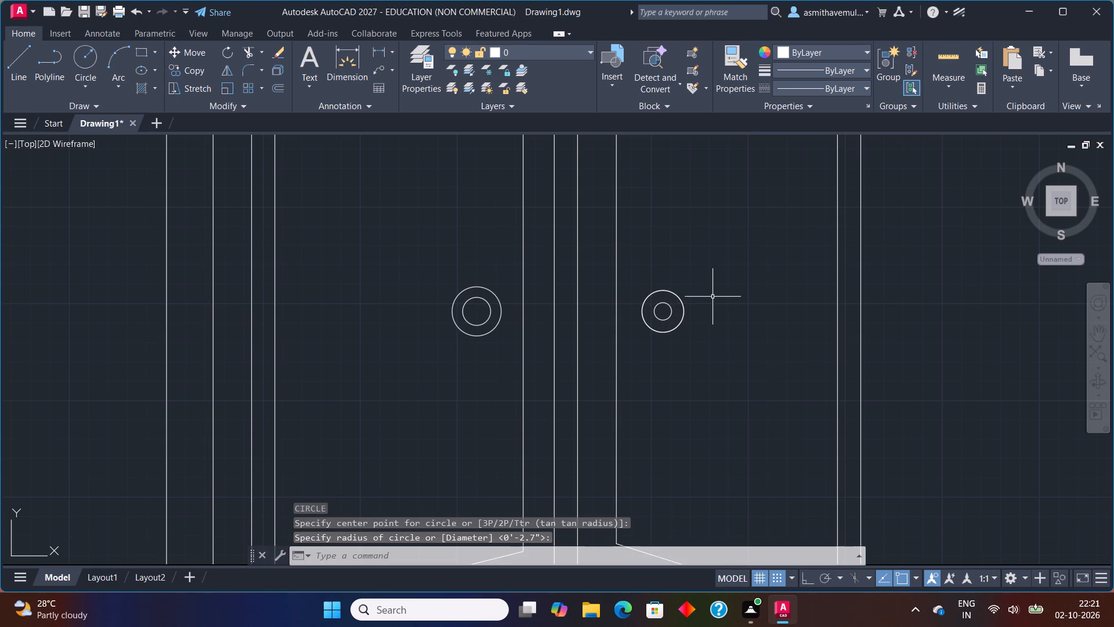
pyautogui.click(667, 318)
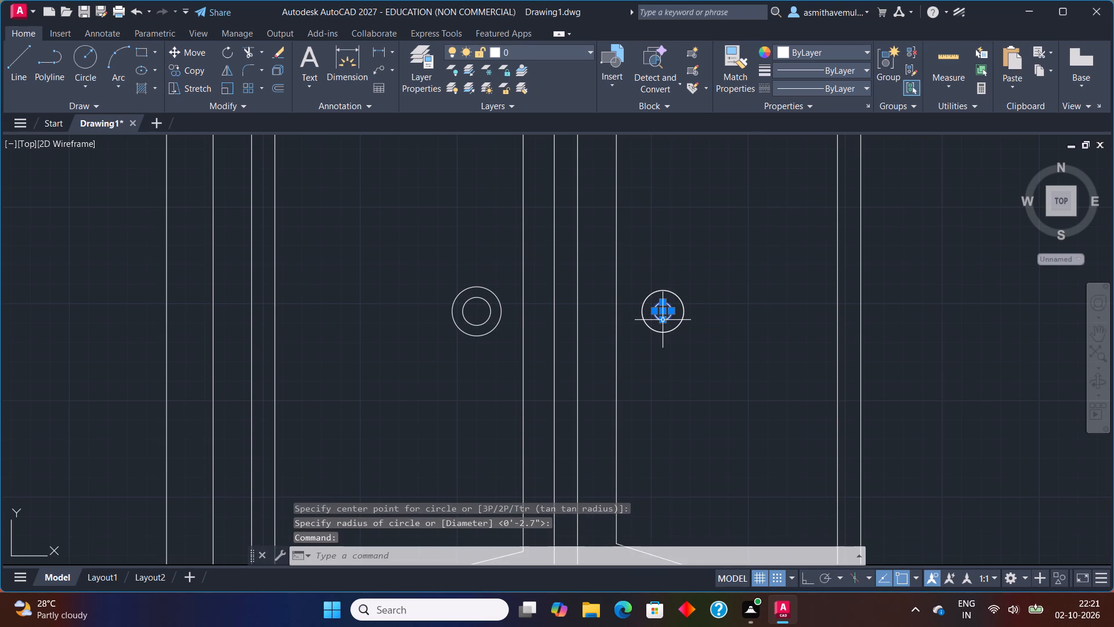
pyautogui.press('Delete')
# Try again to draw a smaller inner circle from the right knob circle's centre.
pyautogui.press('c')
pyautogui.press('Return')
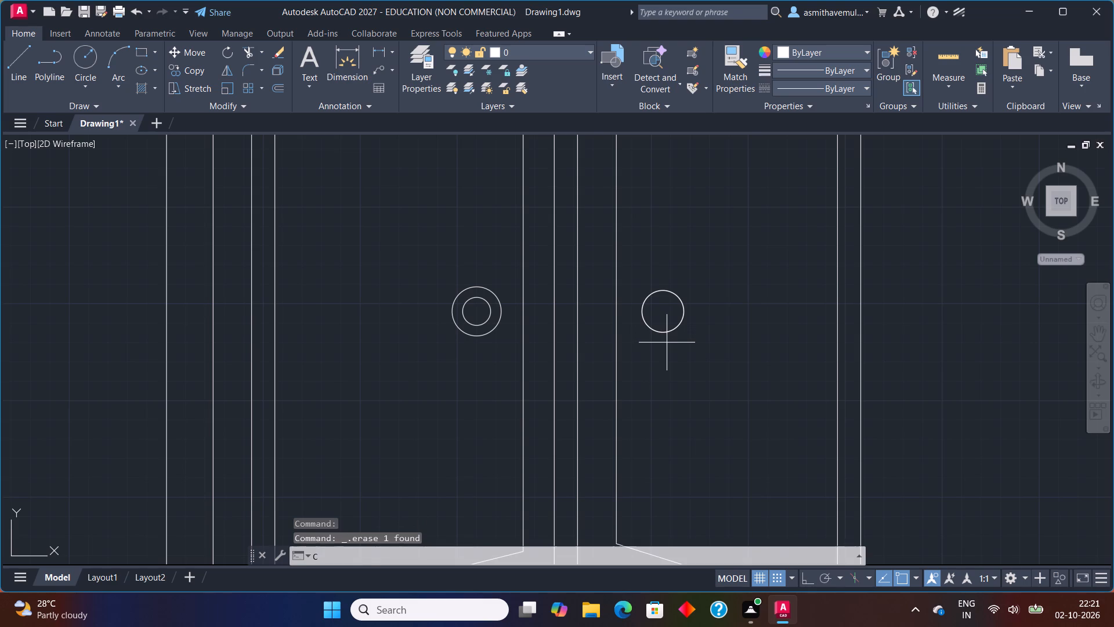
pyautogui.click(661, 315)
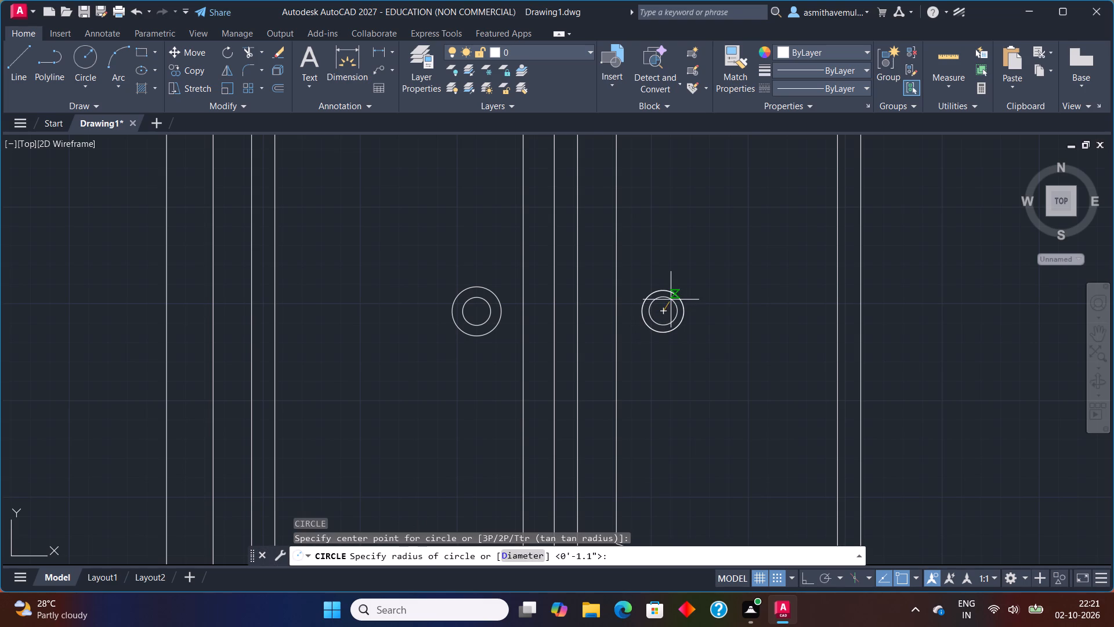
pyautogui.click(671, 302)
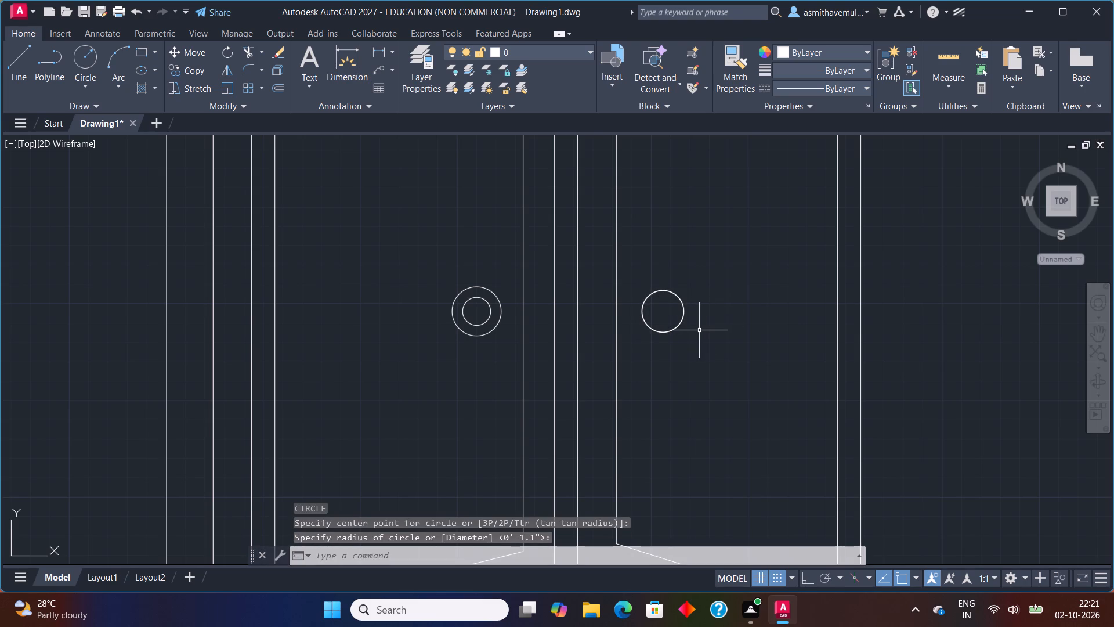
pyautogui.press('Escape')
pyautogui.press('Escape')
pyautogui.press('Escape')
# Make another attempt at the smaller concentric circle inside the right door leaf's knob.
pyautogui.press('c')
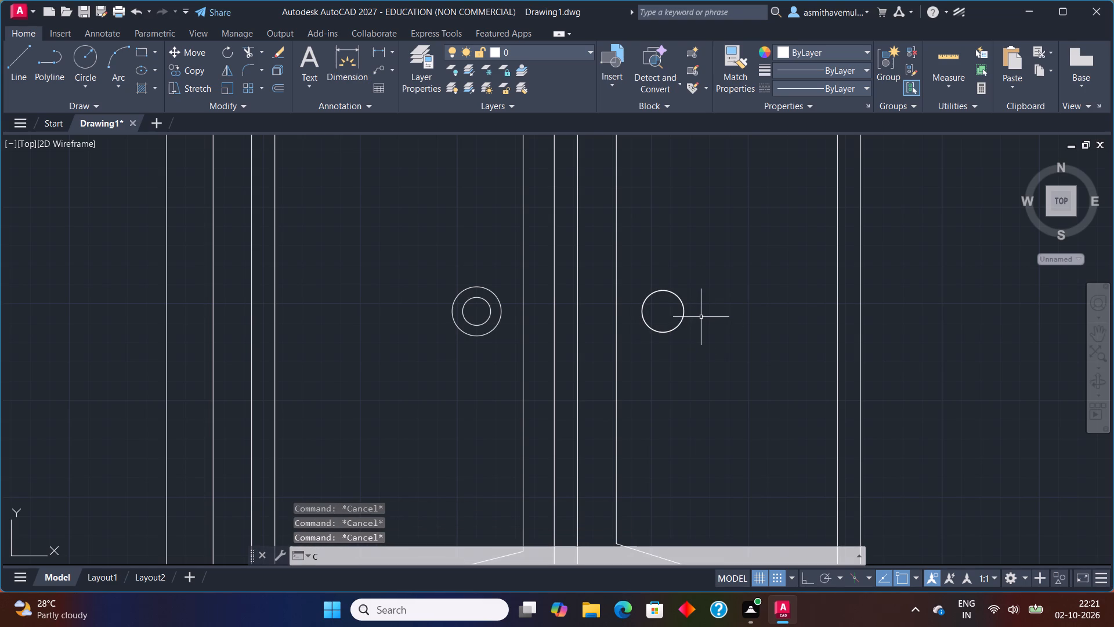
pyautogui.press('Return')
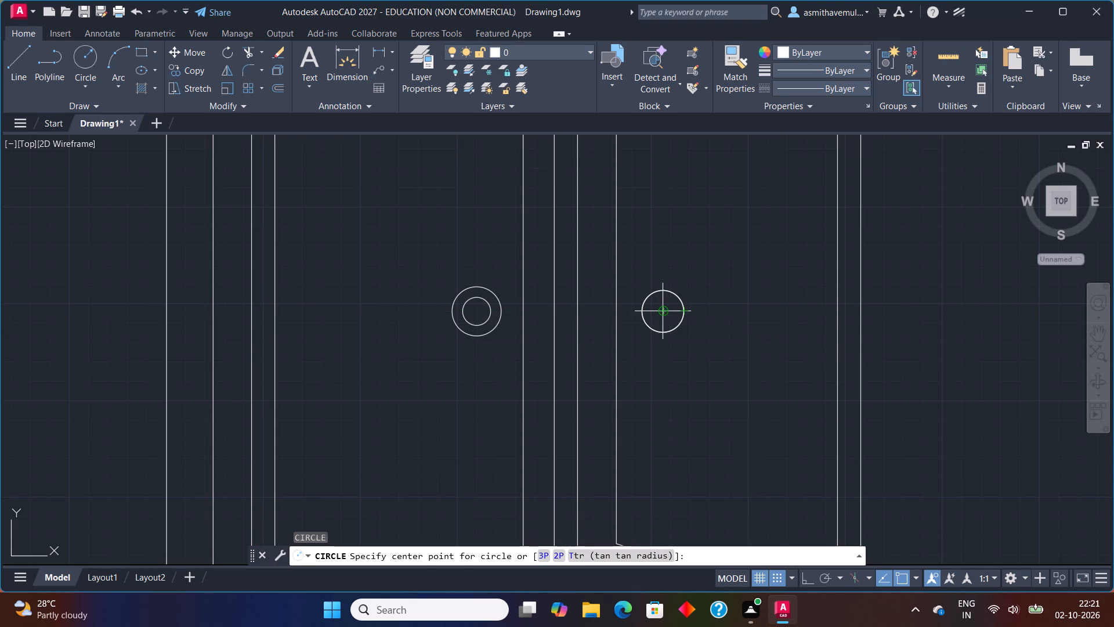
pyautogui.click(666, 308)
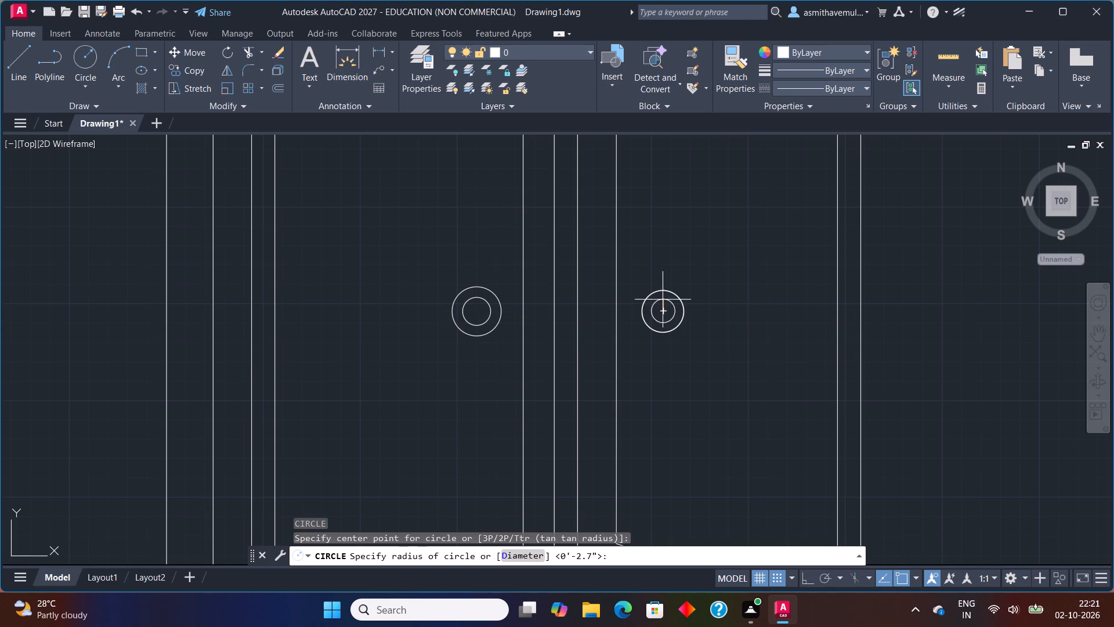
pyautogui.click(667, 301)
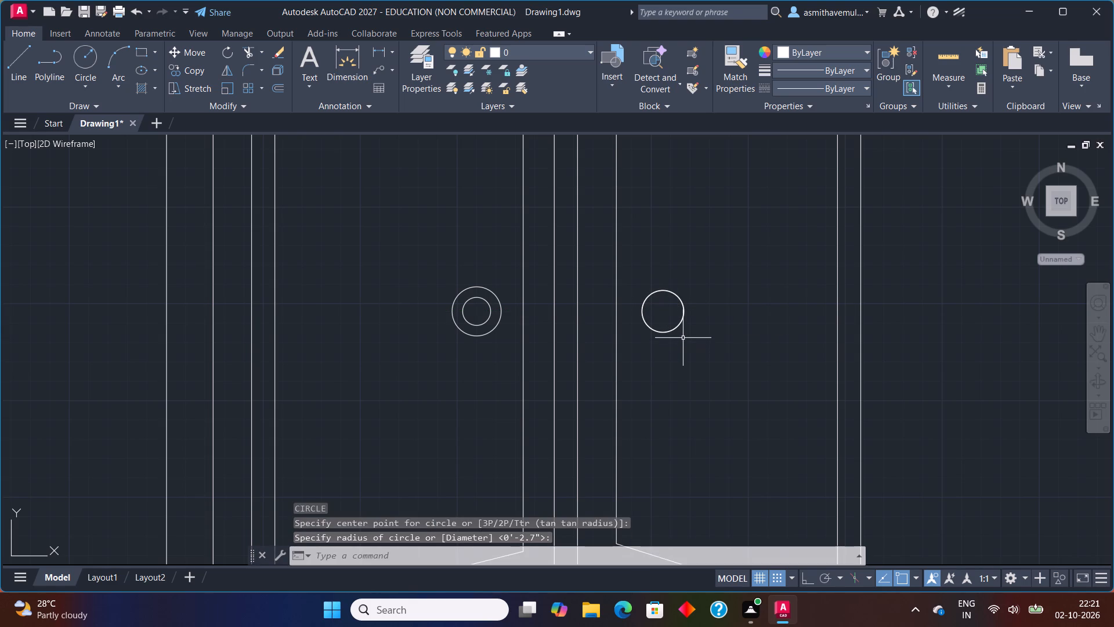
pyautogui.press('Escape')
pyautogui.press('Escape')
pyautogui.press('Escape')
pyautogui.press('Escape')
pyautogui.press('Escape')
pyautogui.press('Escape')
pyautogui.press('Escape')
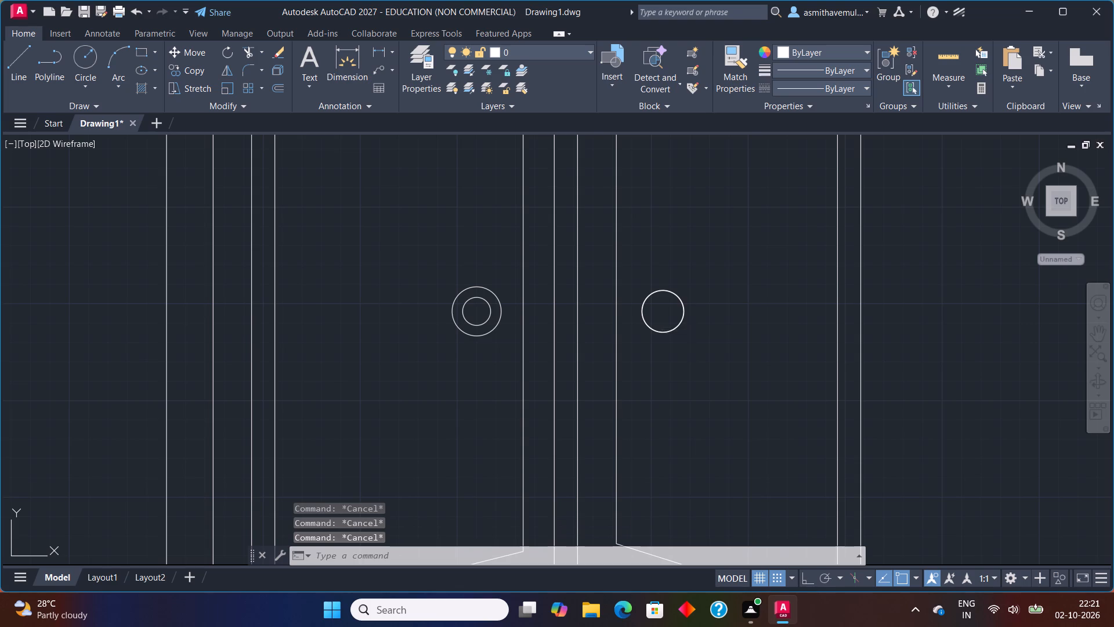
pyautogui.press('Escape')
# Draw a concentric circle, slightly over half the outer radius, inside the right door leaf's knob circle.
pyautogui.press('c')
pyautogui.press('Return')
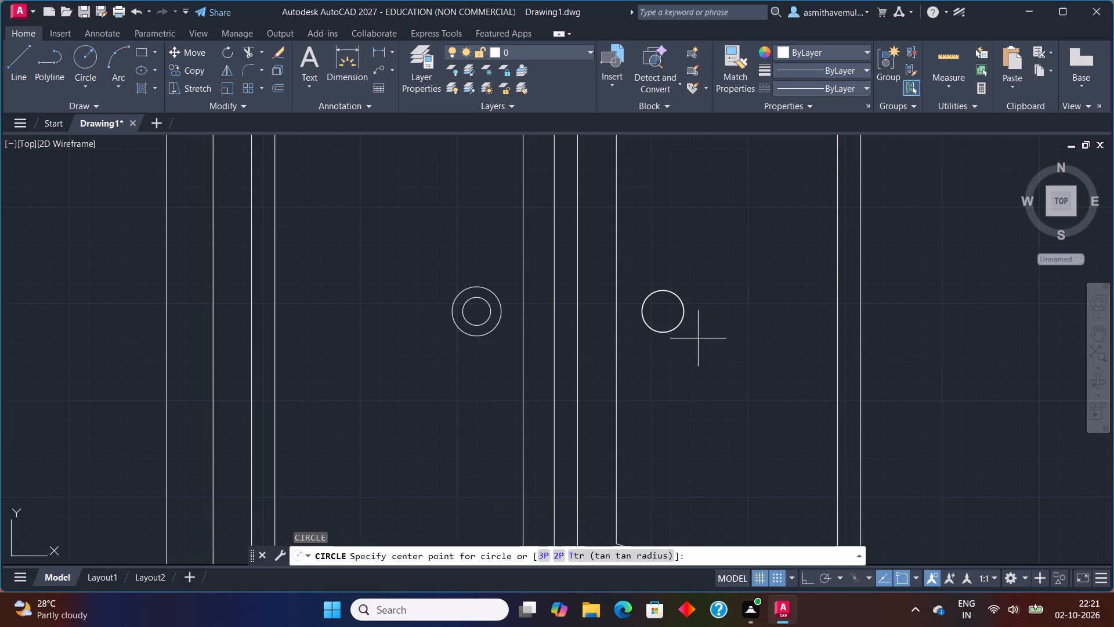
pyautogui.scroll(1, 652, 313)
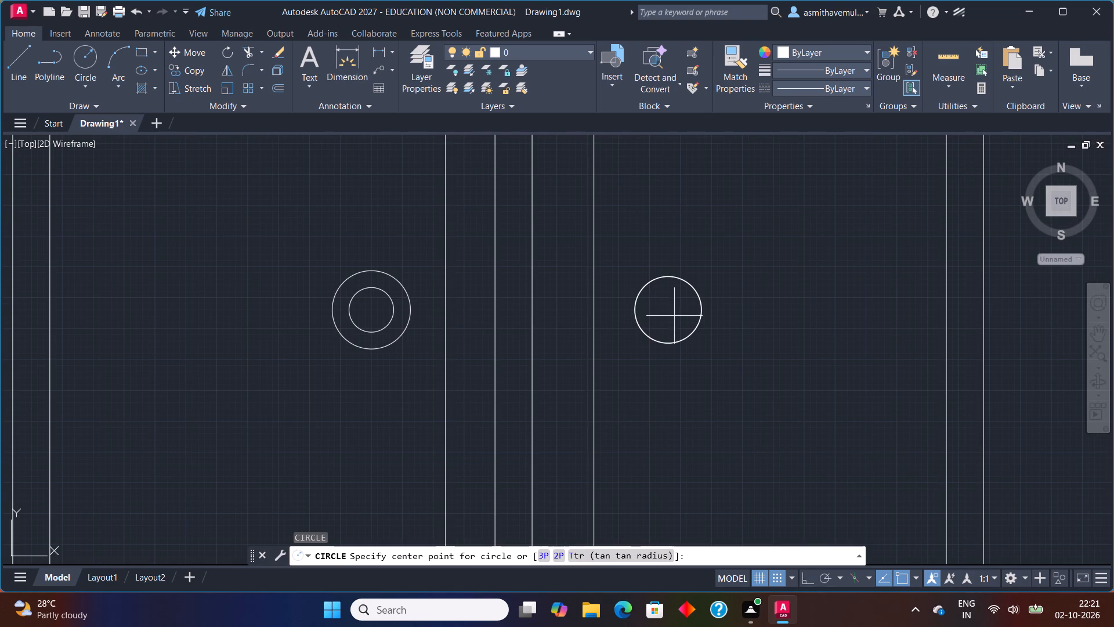
pyautogui.scroll(-1, 661, 317)
pyautogui.scroll(2, 660, 315)
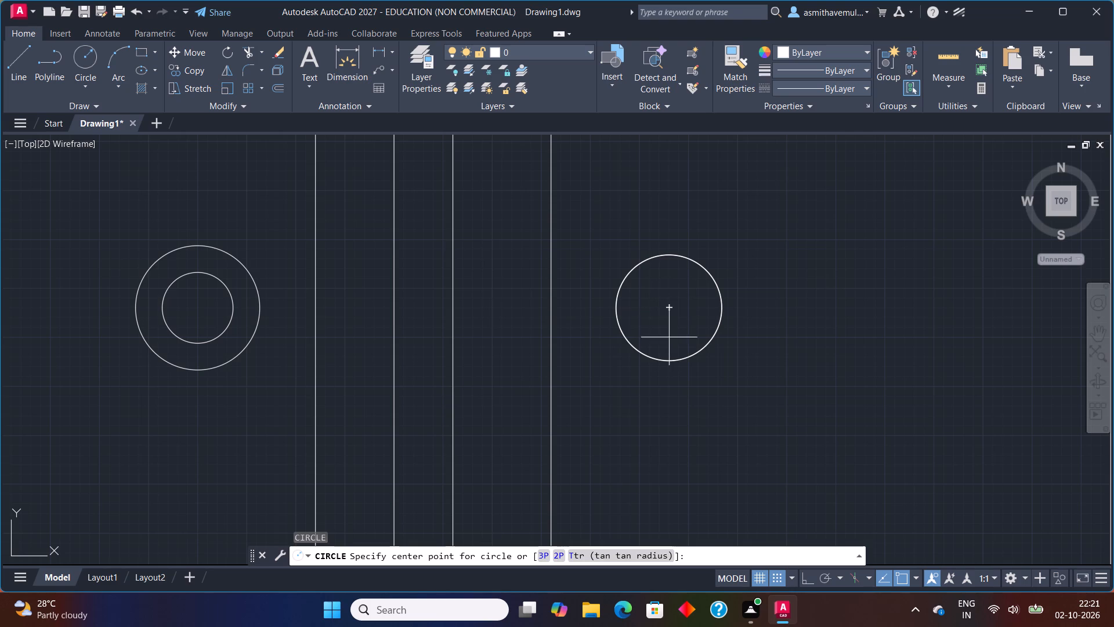
pyautogui.click(665, 307)
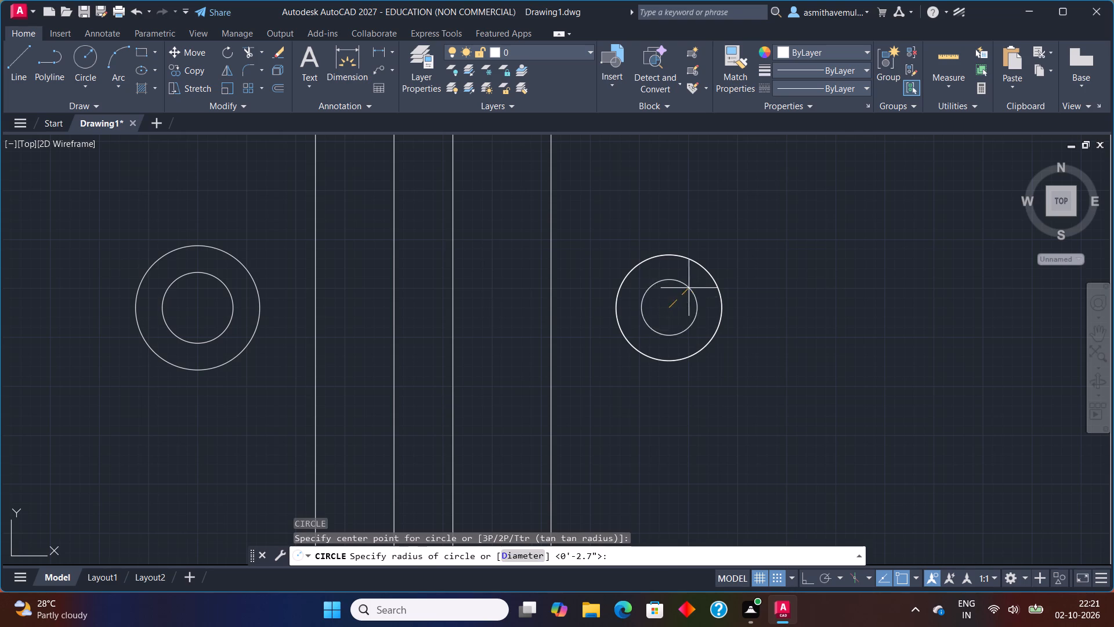
pyautogui.click(696, 290)
# Draw a vertical line from the entrance step's top left corner up to the door frame's bottom left corner.
pyautogui.scroll(-4, 755, 323)
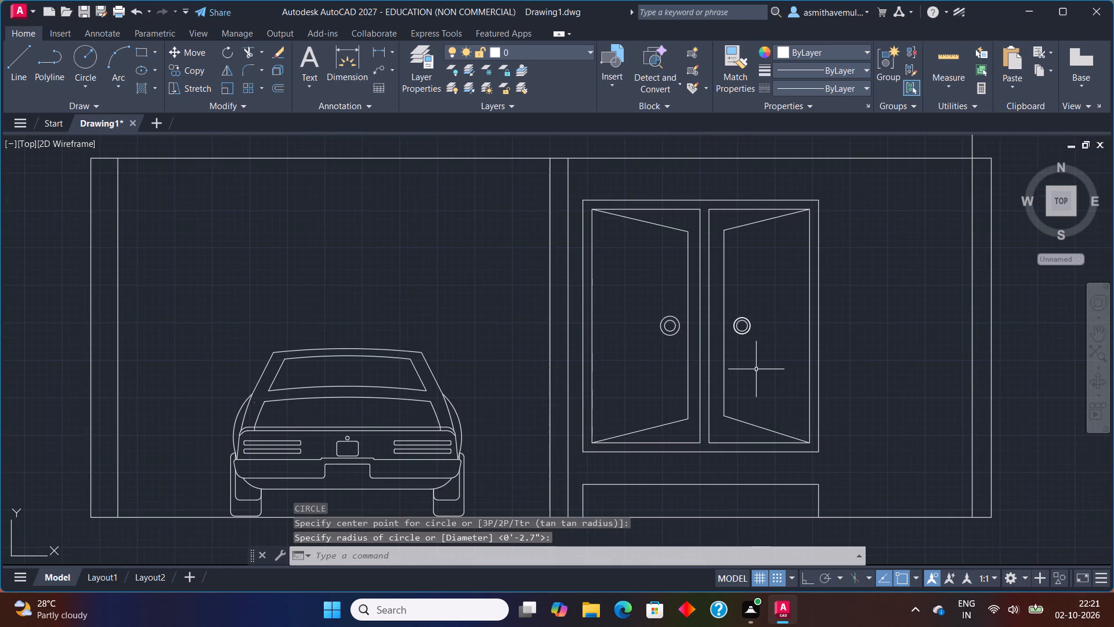
pyautogui.scroll(-2, 756, 378)
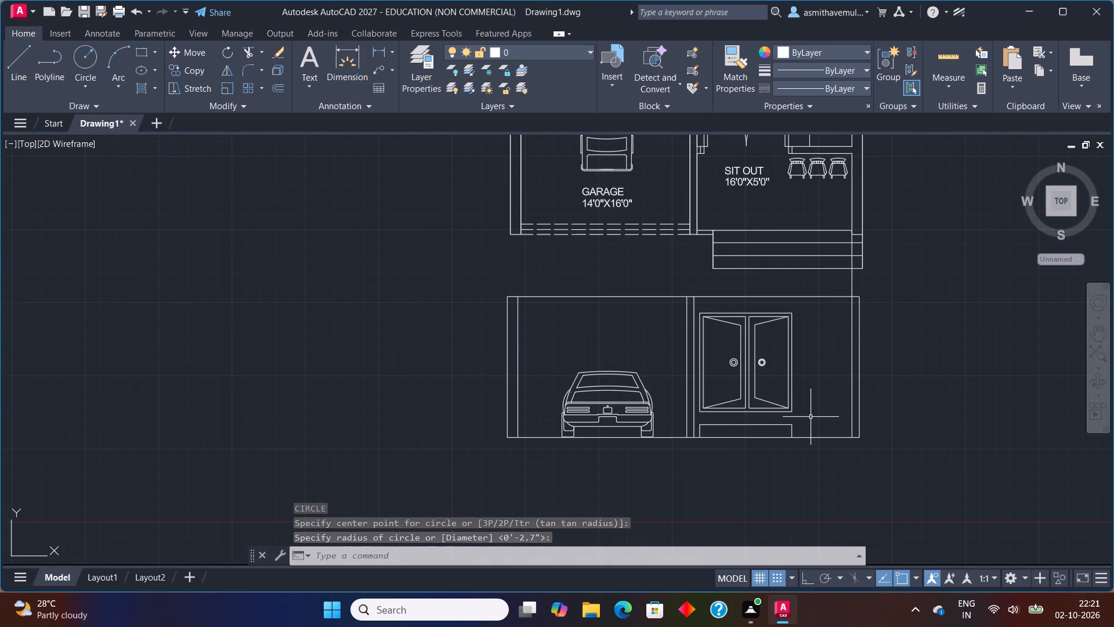
pyautogui.scroll(1, 747, 424)
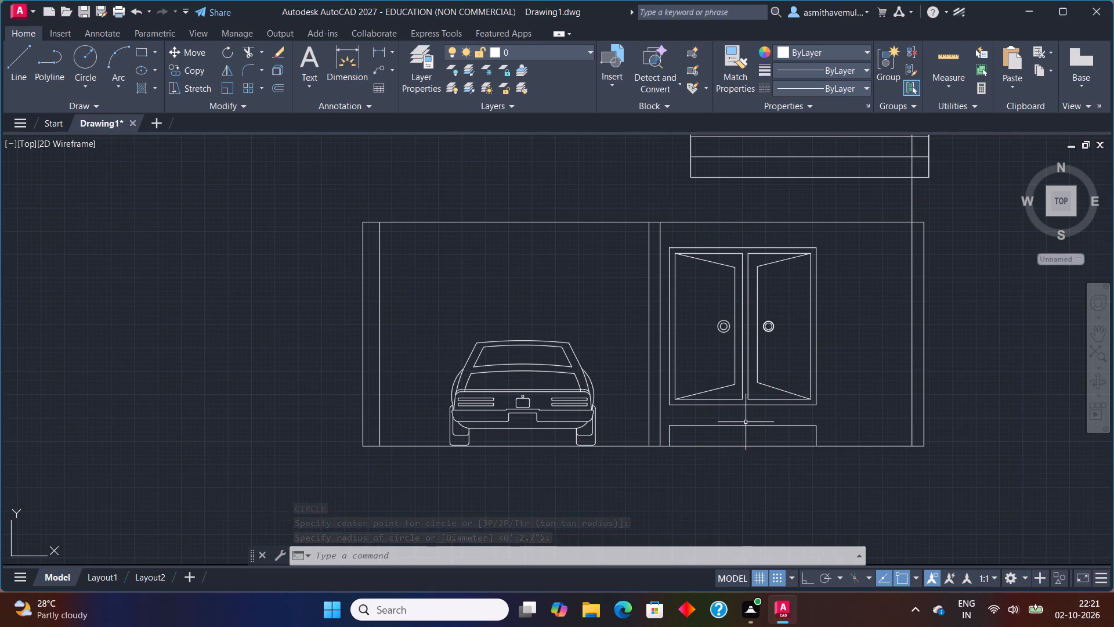
pyautogui.press('l')
pyautogui.press('Return')
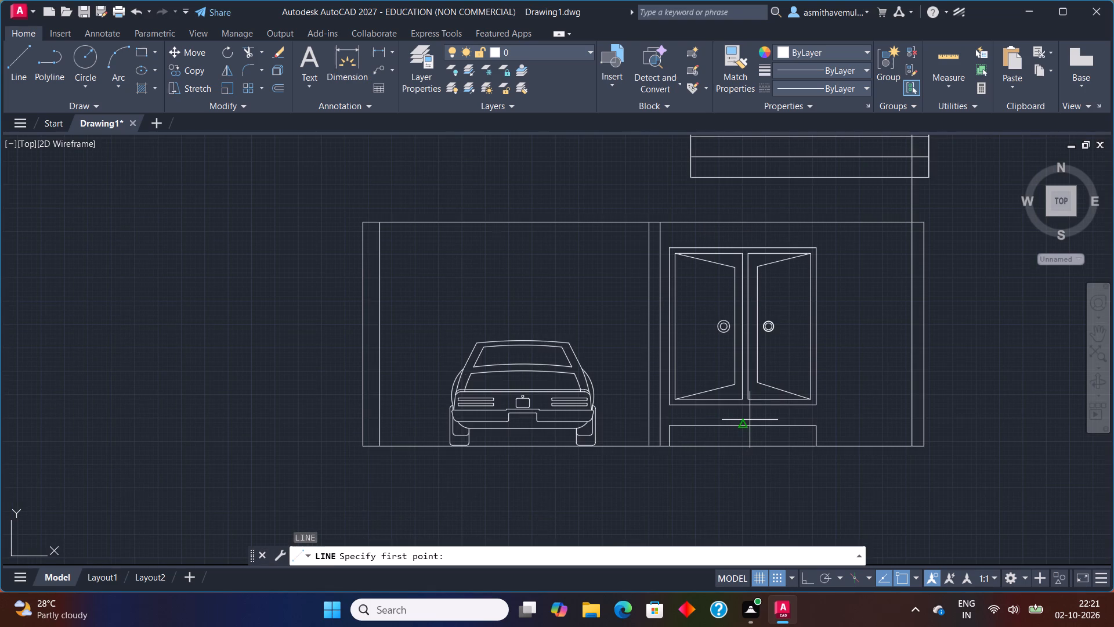
pyautogui.scroll(2, 721, 453)
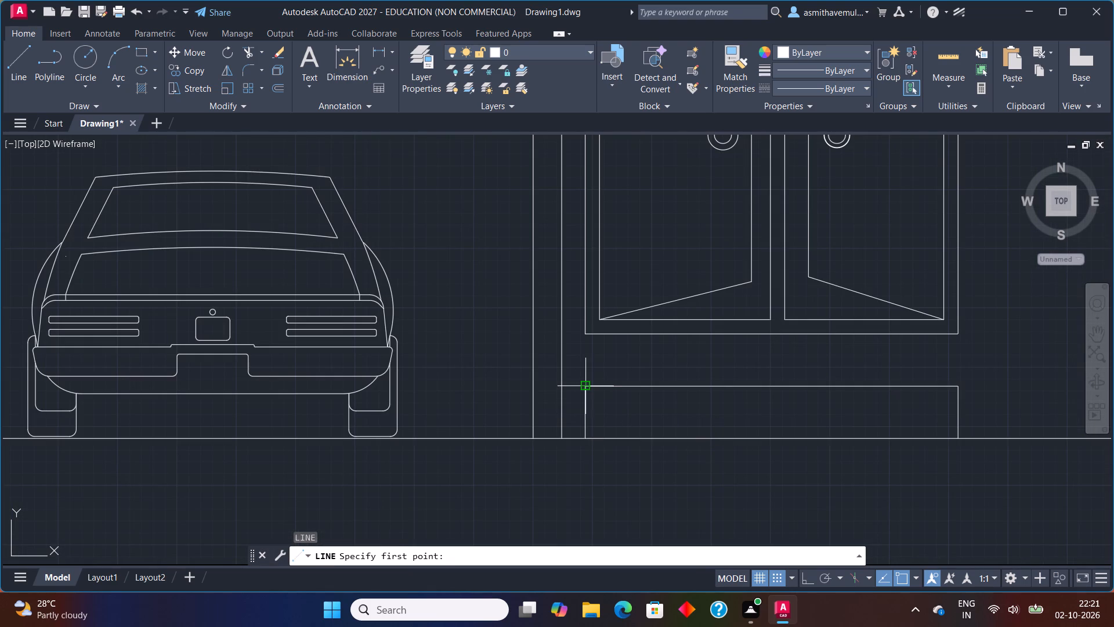
pyautogui.moveTo(582, 385); pyautogui.dragTo(571, 299)
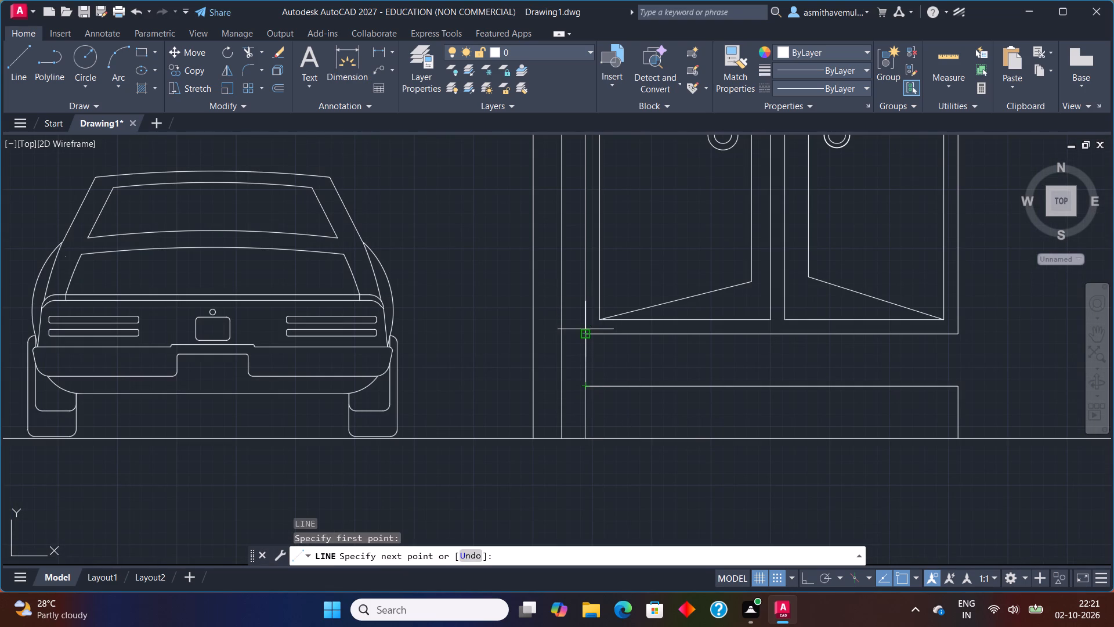
pyautogui.click(587, 335)
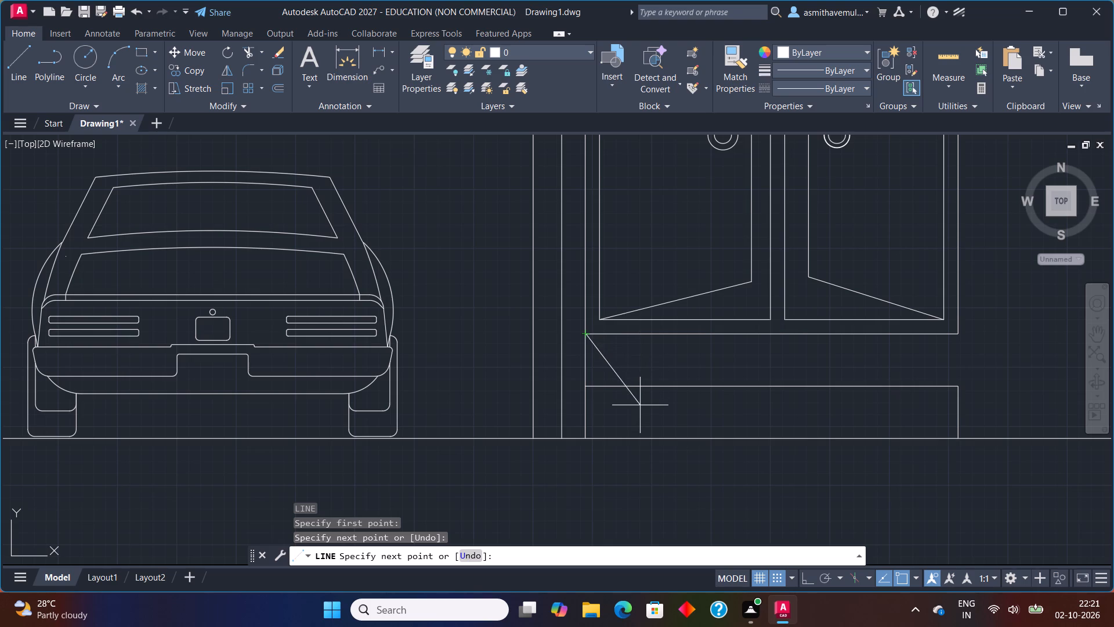
pyautogui.press('Escape')
# Draw a vertical line from the entrance step's top right corner up to the door frame's bottom right corner.
pyautogui.press('space')
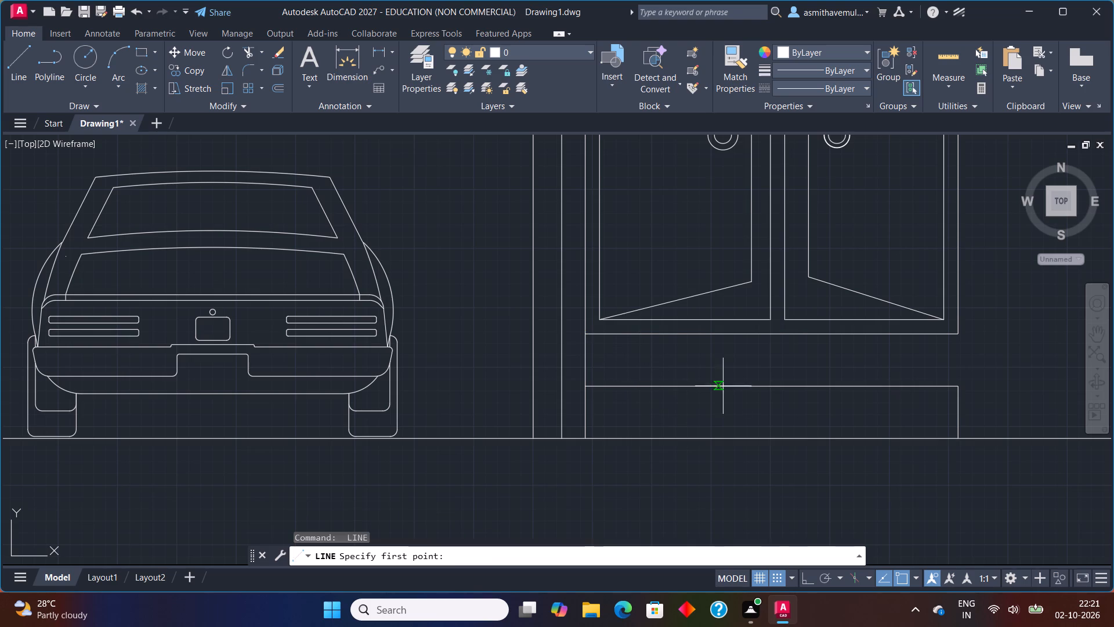
pyautogui.click(960, 390)
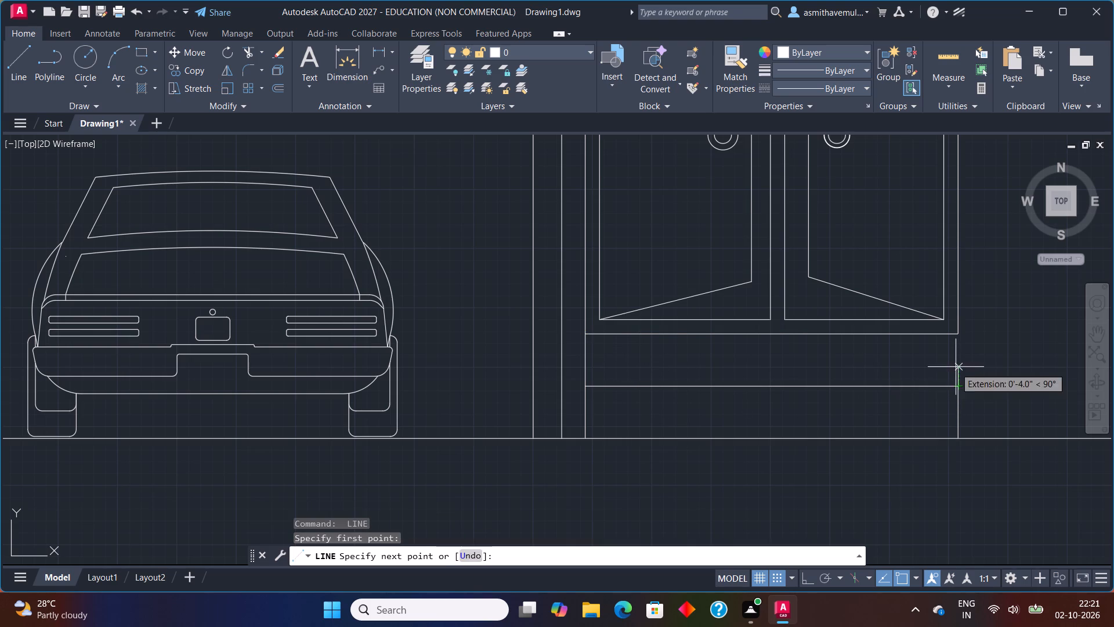
pyautogui.click(958, 335)
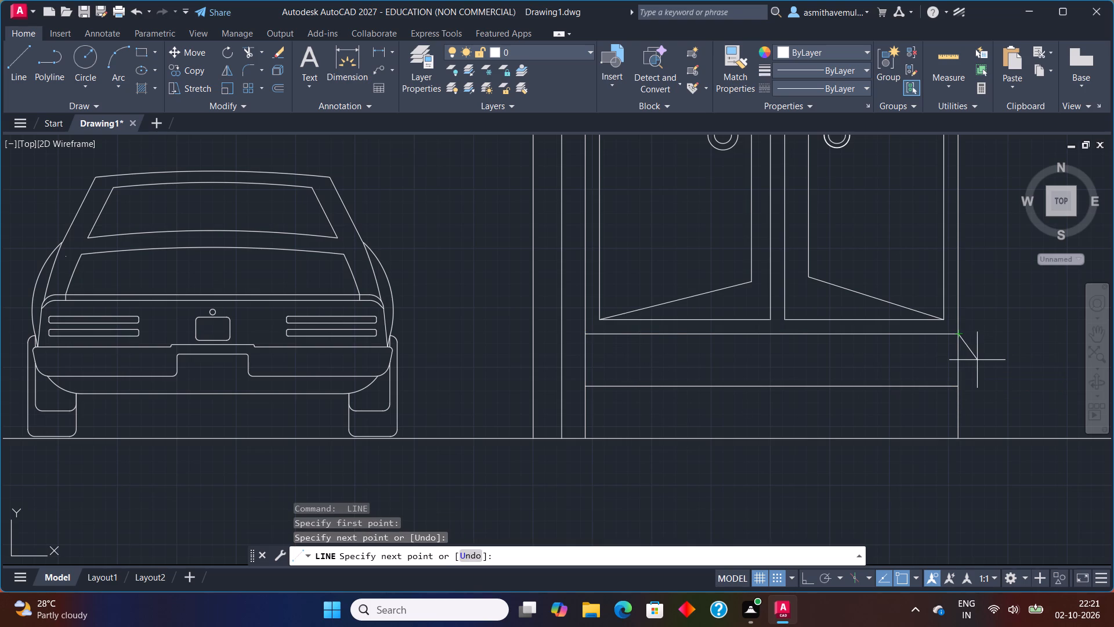
pyautogui.press('Escape')
pyautogui.scroll(-3, 978, 363)
pyautogui.moveTo(978, 366); pyautogui.dragTo(724, 377, button='middle')
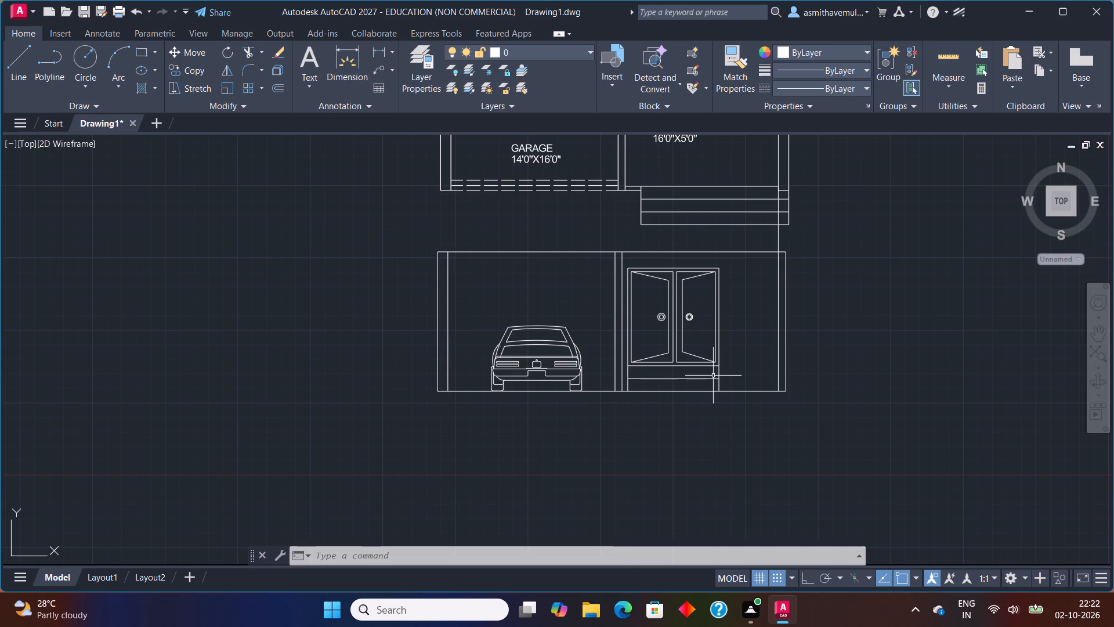
# Examine the sit-out area and its chairs in the floor plan above the front elevation.
pyautogui.moveTo(776, 286); pyautogui.dragTo(728, 325, button='middle')
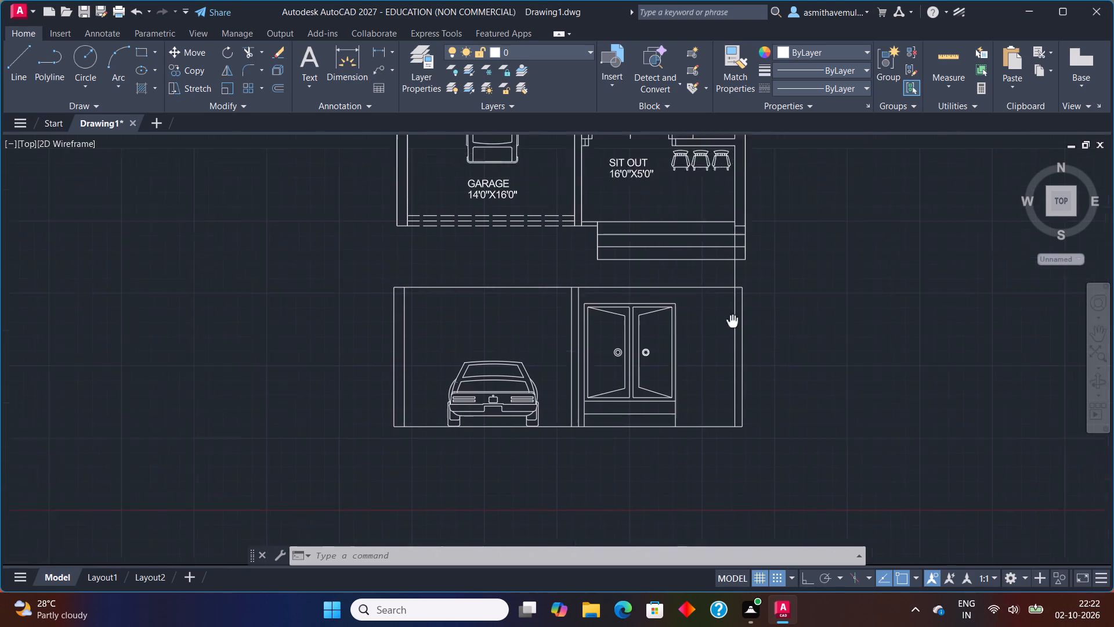
pyautogui.moveTo(728, 325); pyautogui.dragTo(646, 374, button='middle')
pyautogui.moveTo(596, 267); pyautogui.dragTo(587, 302, button='middle')
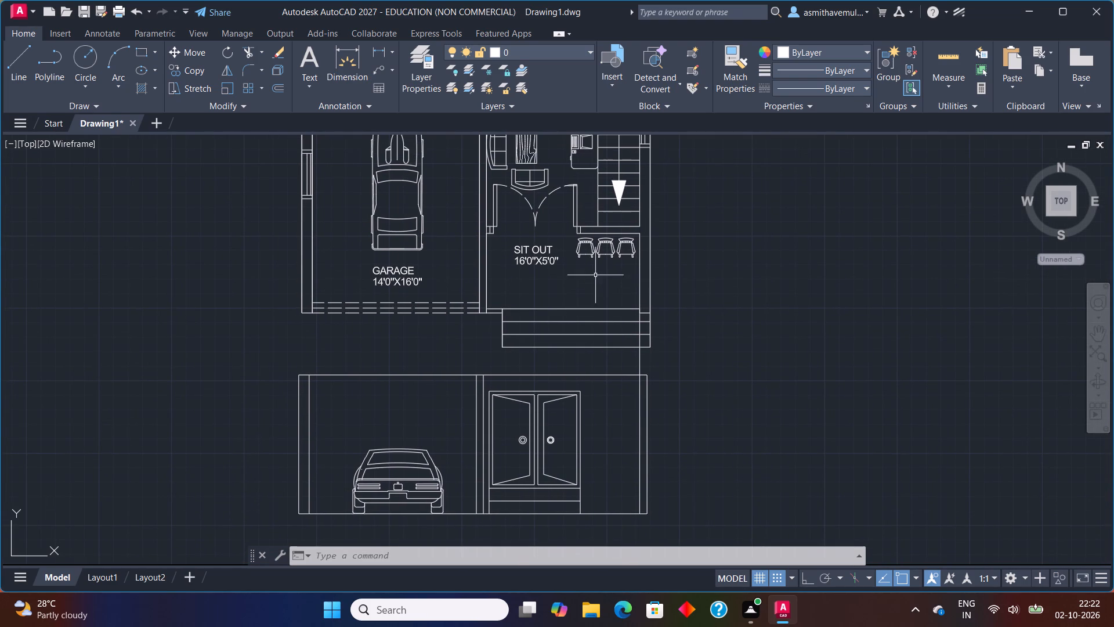
pyautogui.scroll(1, 599, 262)
pyautogui.scroll(-1, 602, 257)
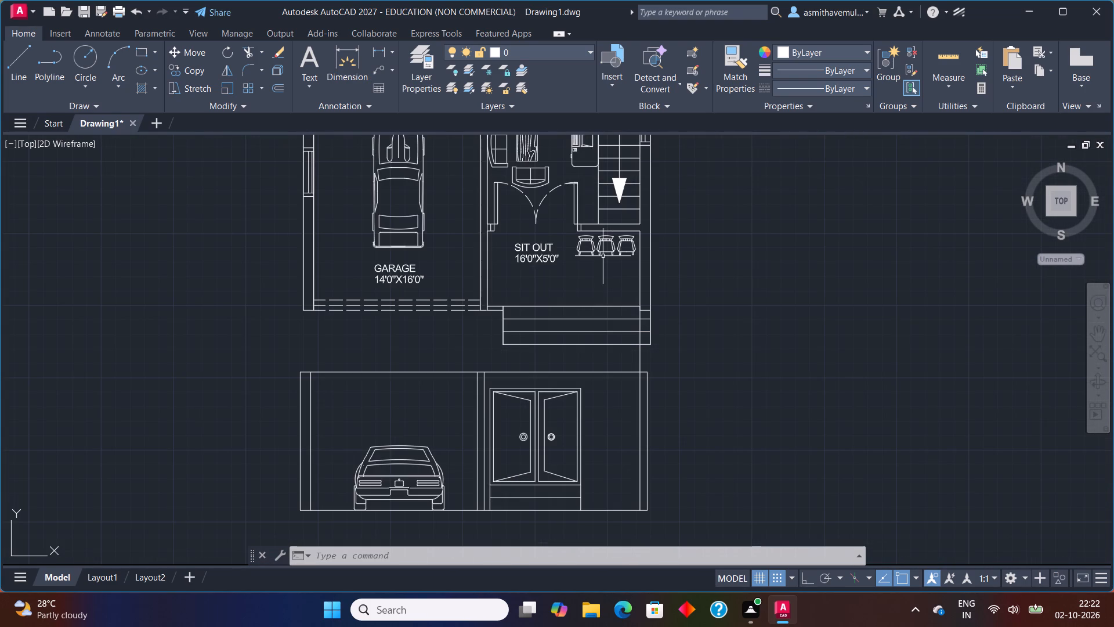
pyautogui.scroll(-1, 604, 259)
pyautogui.scroll(2, 594, 276)
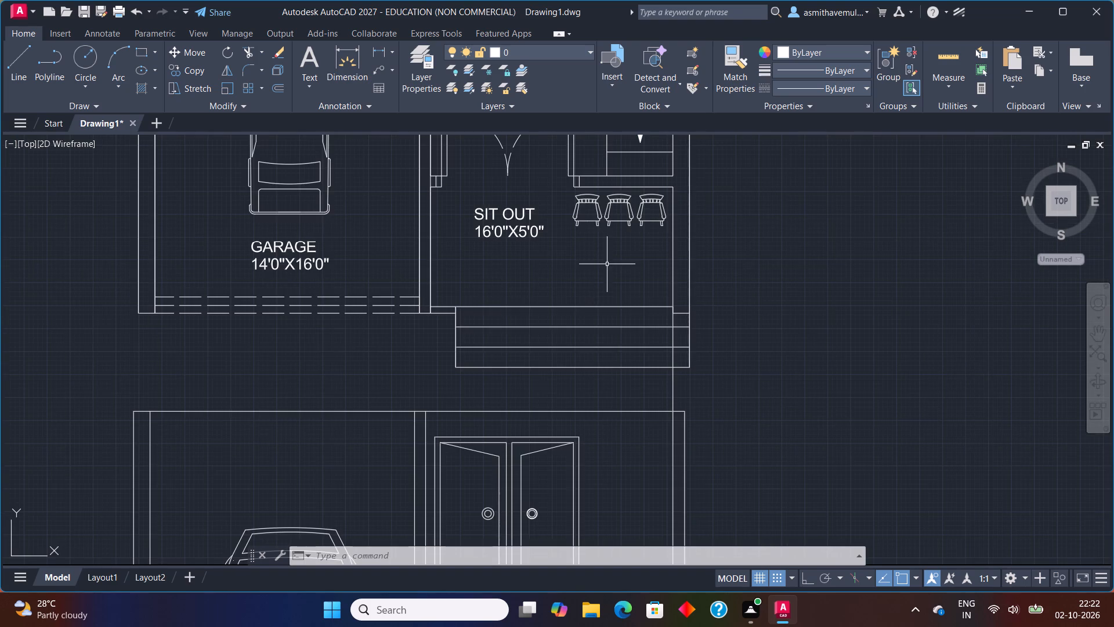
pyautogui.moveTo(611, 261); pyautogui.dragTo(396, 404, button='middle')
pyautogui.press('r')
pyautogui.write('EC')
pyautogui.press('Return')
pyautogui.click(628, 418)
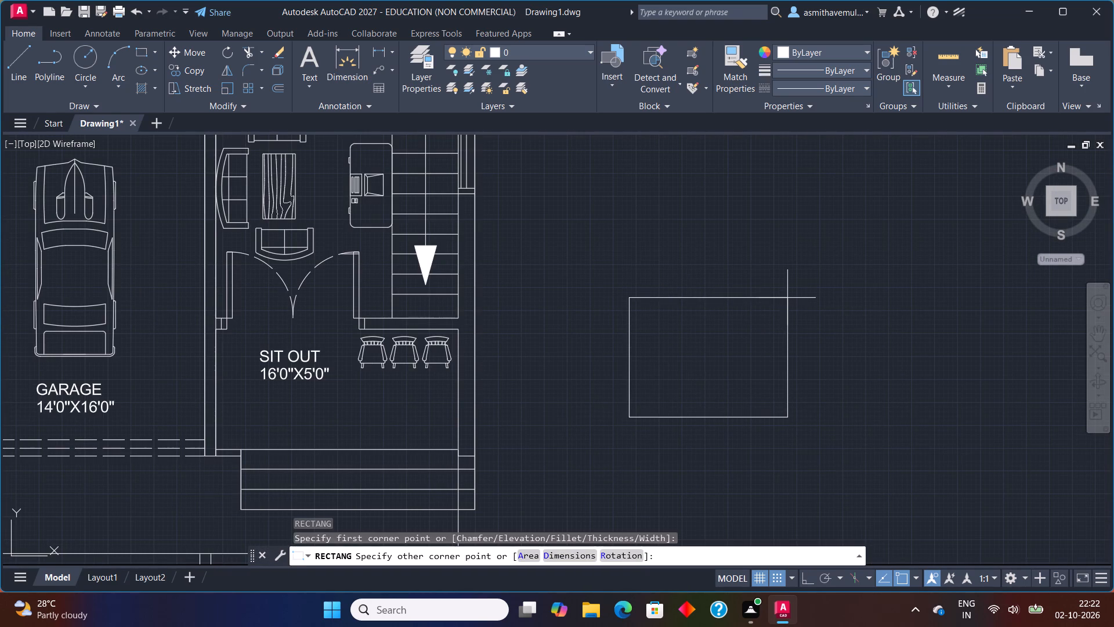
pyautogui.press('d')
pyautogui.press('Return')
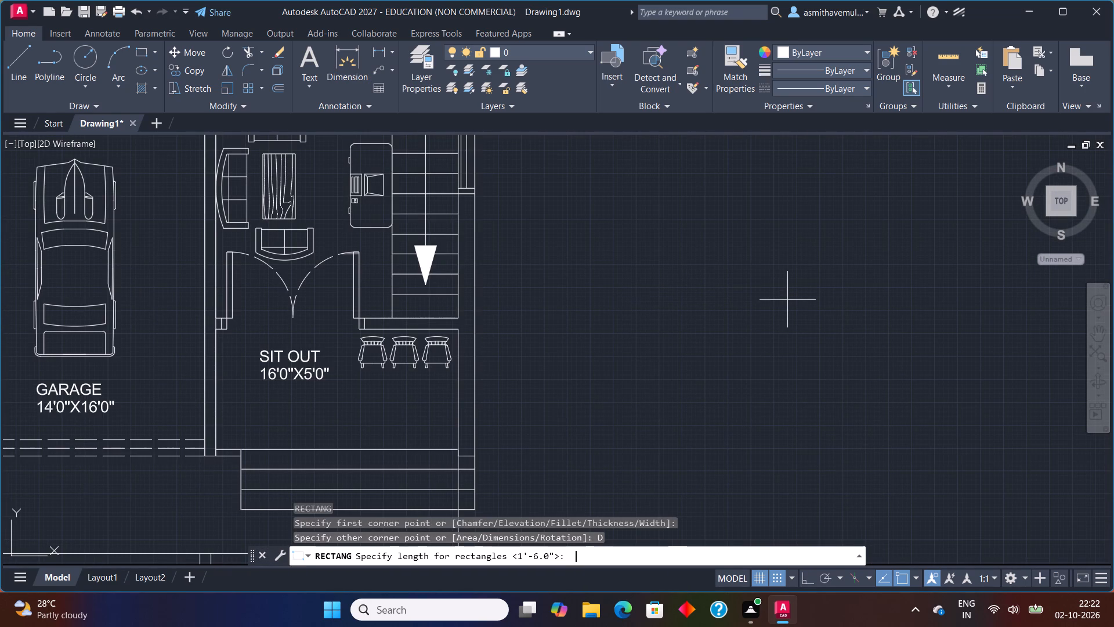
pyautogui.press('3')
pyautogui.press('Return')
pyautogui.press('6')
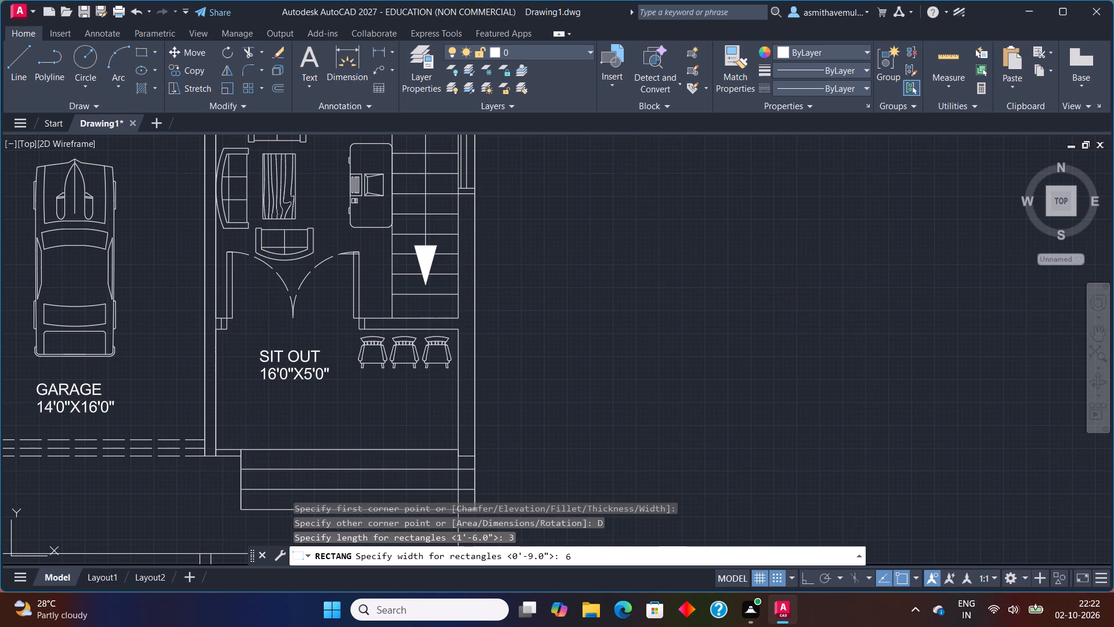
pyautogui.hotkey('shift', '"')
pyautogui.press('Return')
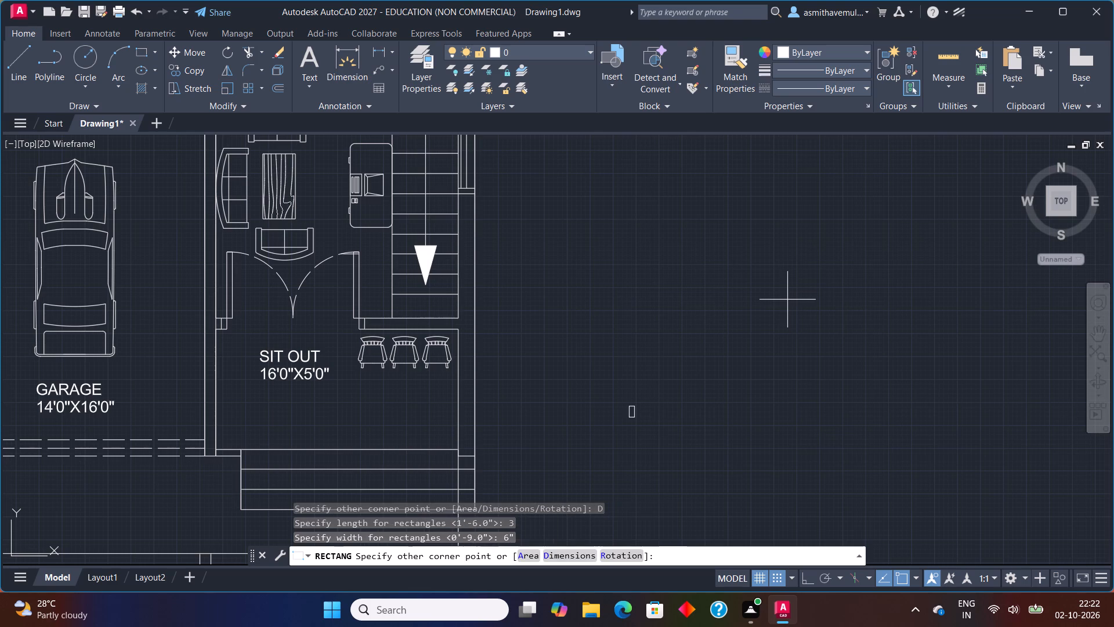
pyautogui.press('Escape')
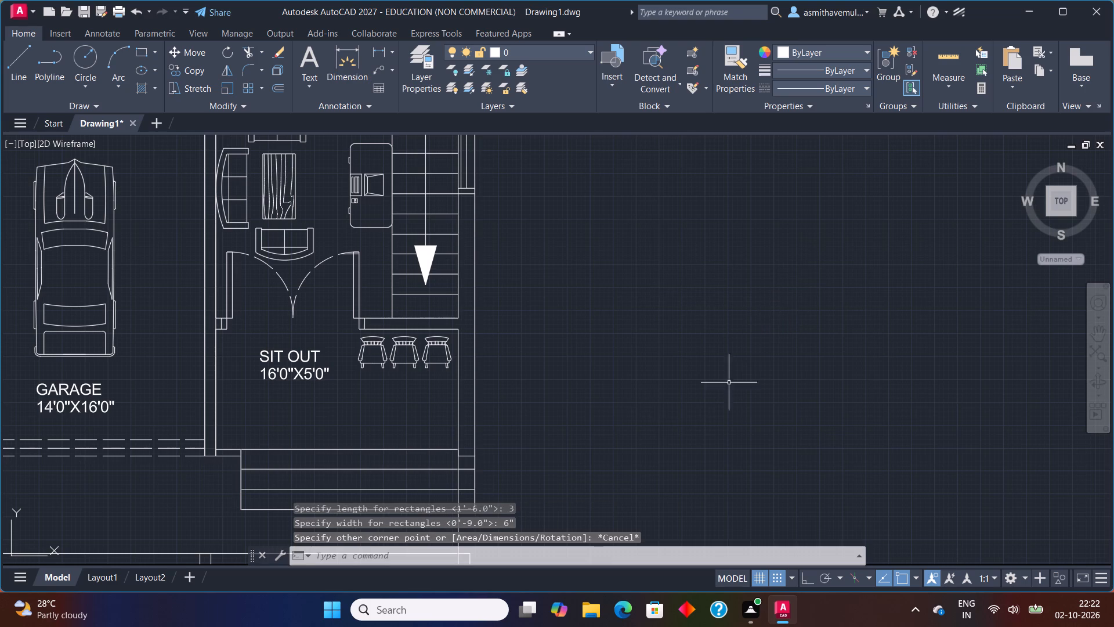
# Draw a 3' by 6" horizontal rectangle in the empty space to the right of the floor plan's sit-out.
pyautogui.press('r')
pyautogui.write('EC')
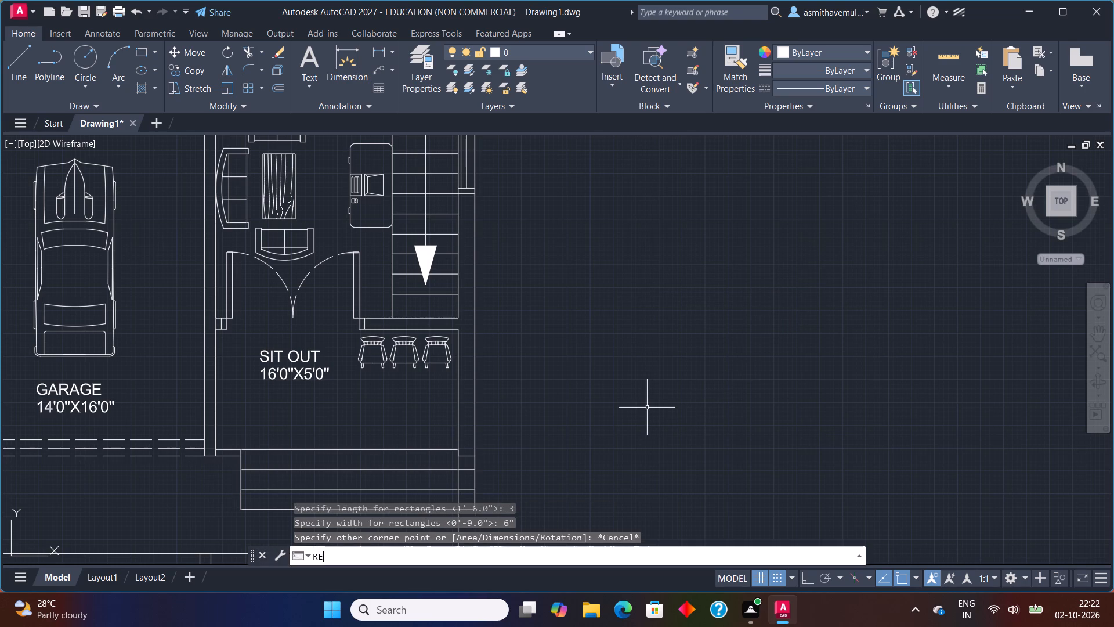
pyautogui.press('Return')
pyautogui.click(619, 427)
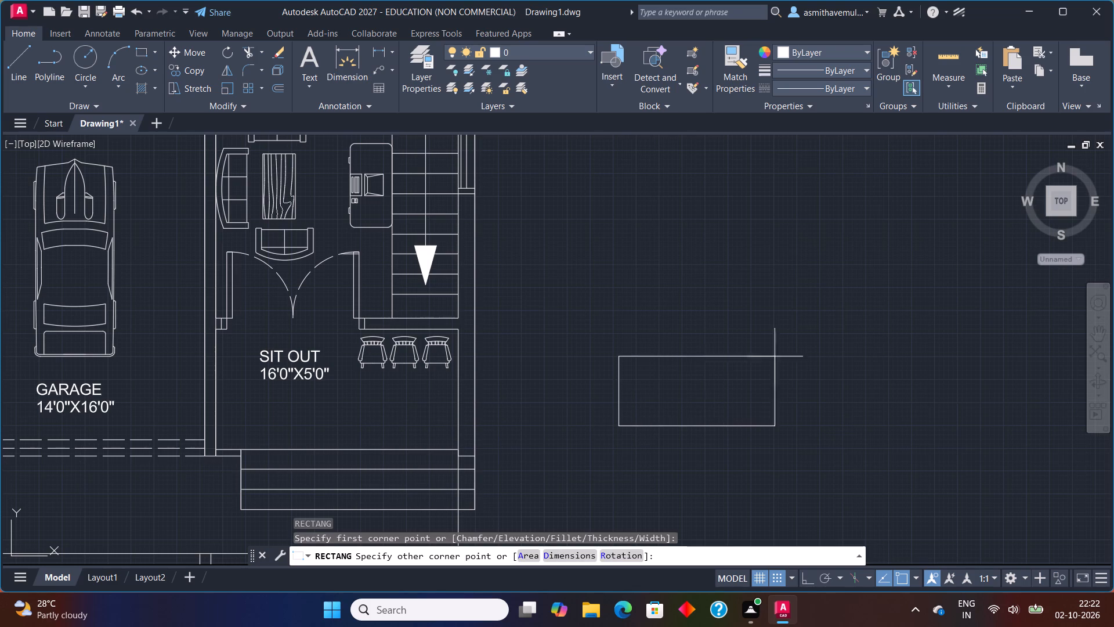
pyautogui.press('d')
pyautogui.press('Return')
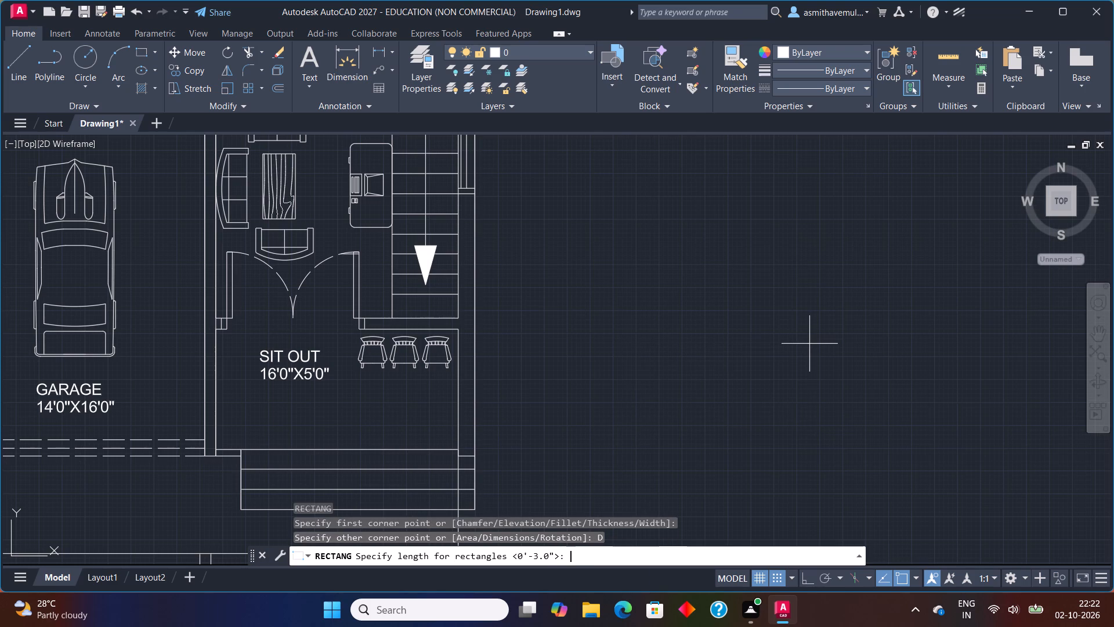
pyautogui.write("3'")
pyautogui.press('Return')
pyautogui.press('6')
pyautogui.hotkey('shift', '"')
pyautogui.press('Return')
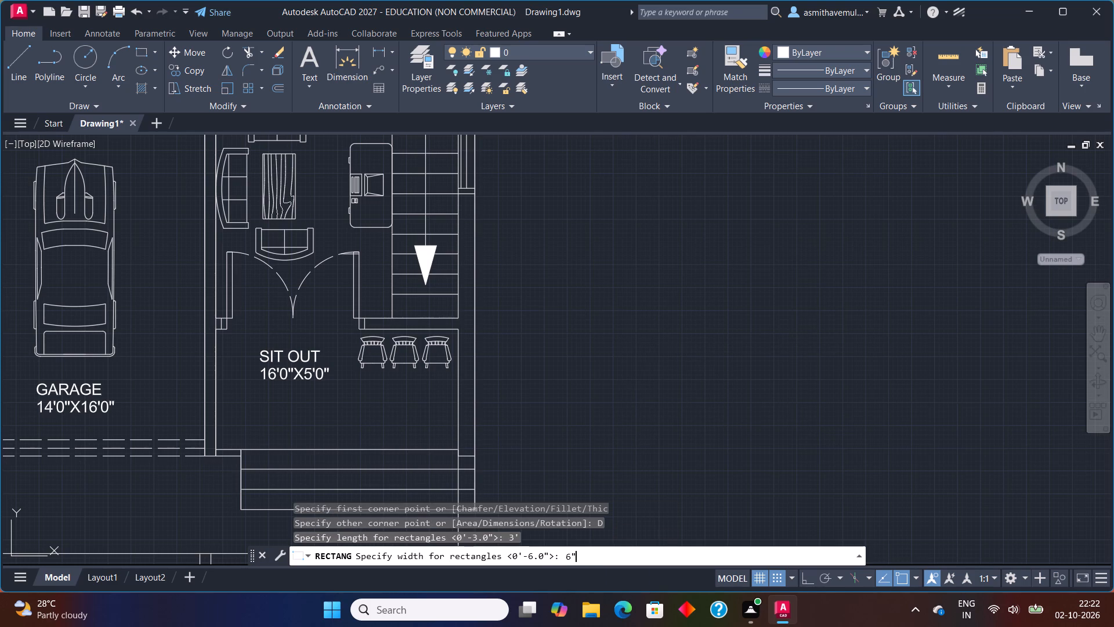
pyautogui.click(796, 349)
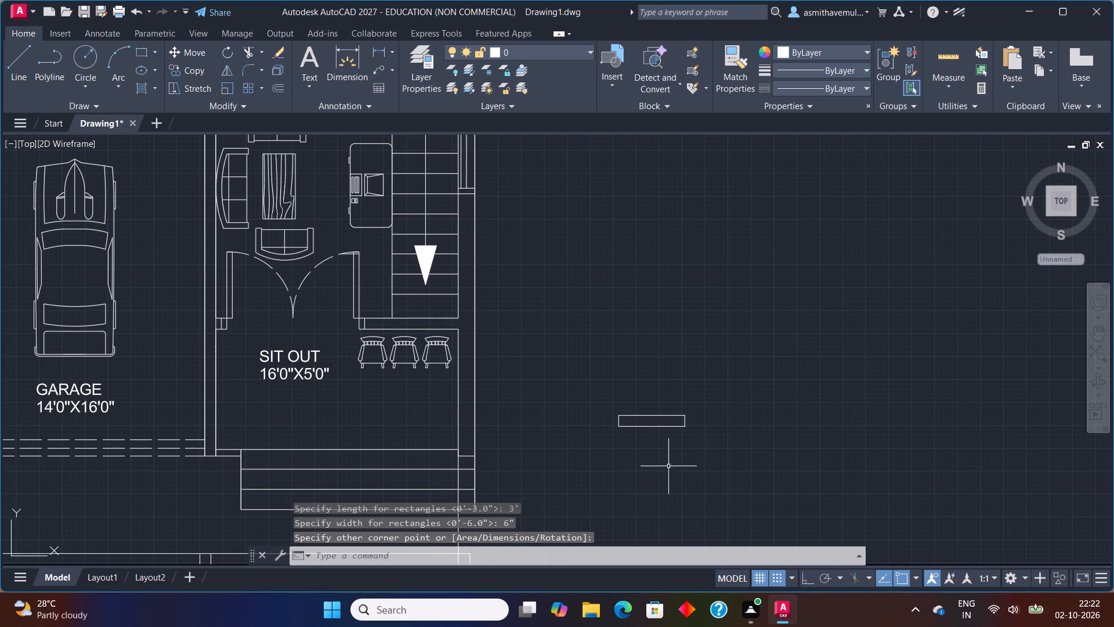
# Draw a horizontal line through the middle of the new rectangle, joining the midpoints of its short sides.
pyautogui.scroll(2, 664, 466)
pyautogui.press('l')
pyautogui.press('Return')
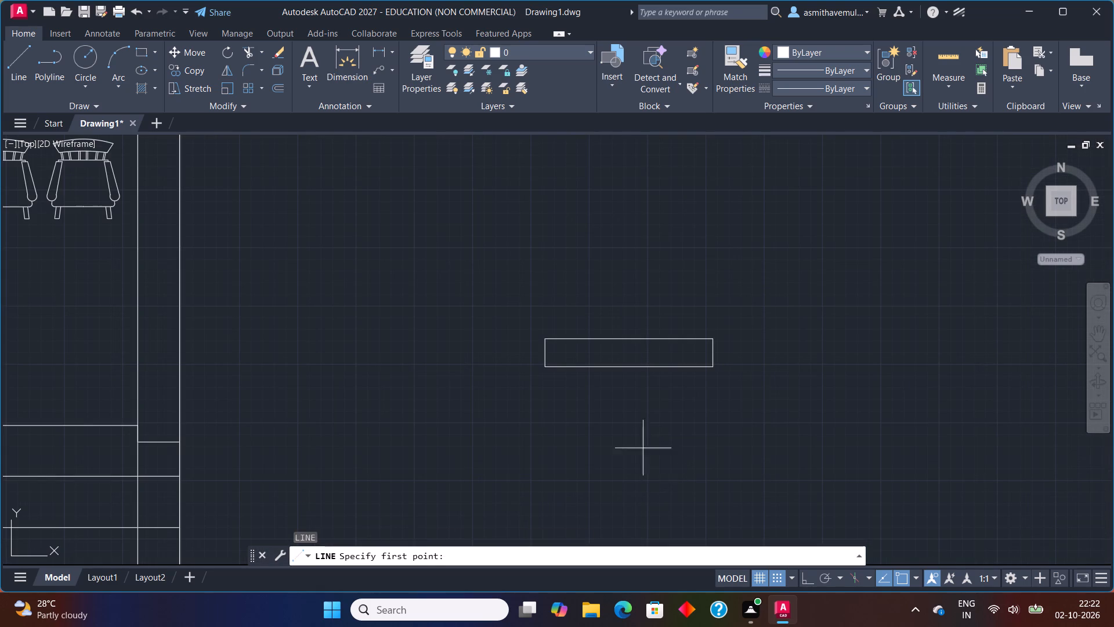
pyautogui.click(544, 353)
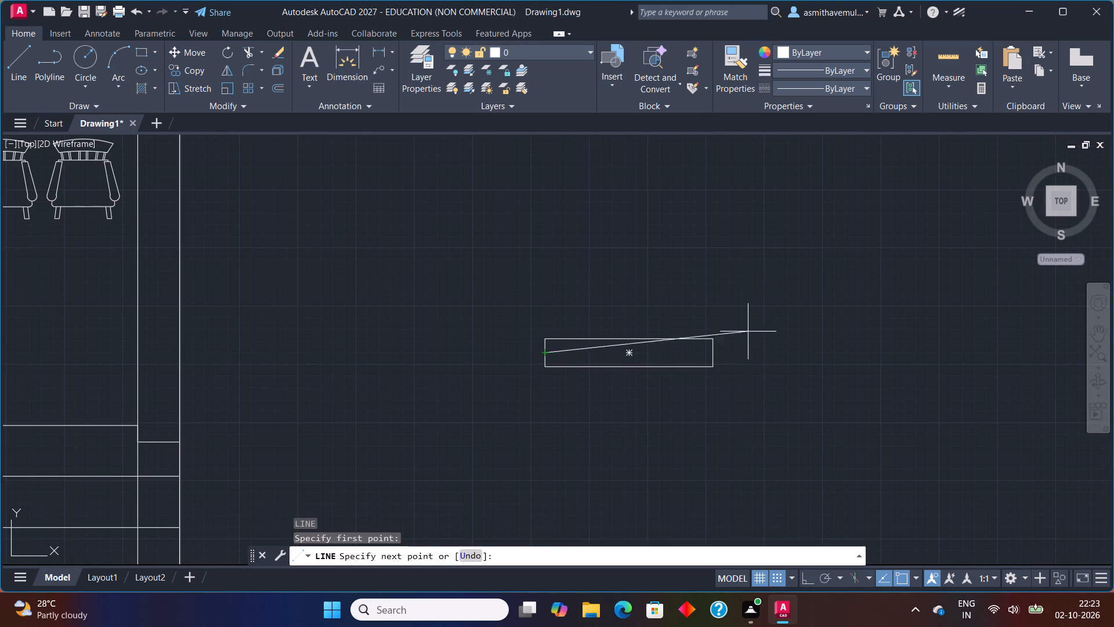
pyautogui.click(717, 355)
pyautogui.press('Escape')
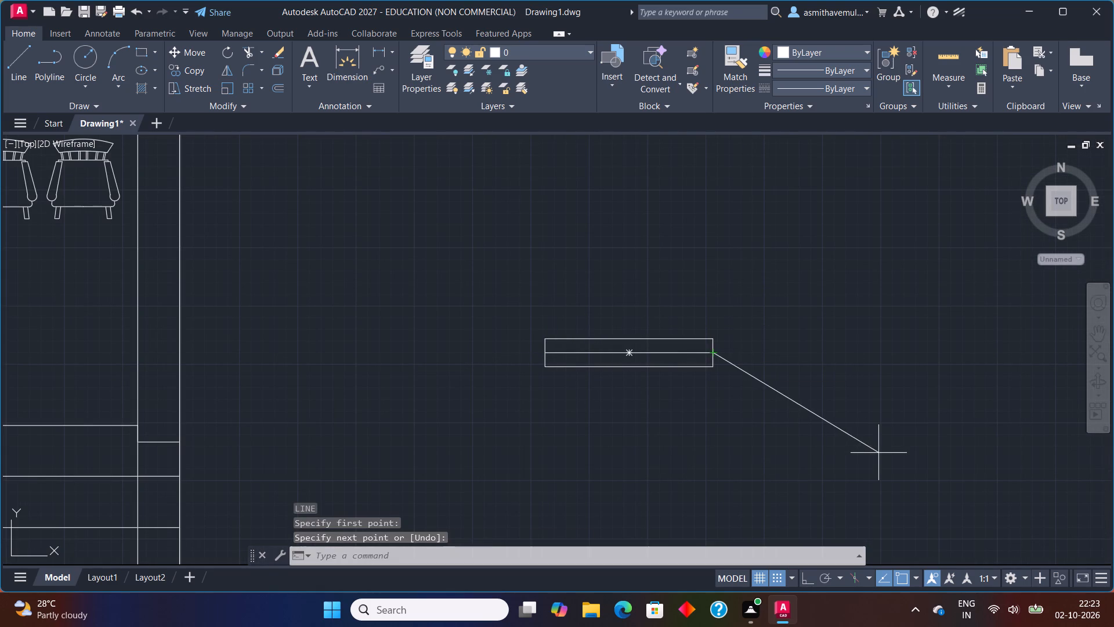
# Explode the rectangle and offset each of its short sides 2" outward.
pyautogui.click(701, 367)
pyautogui.press('x')
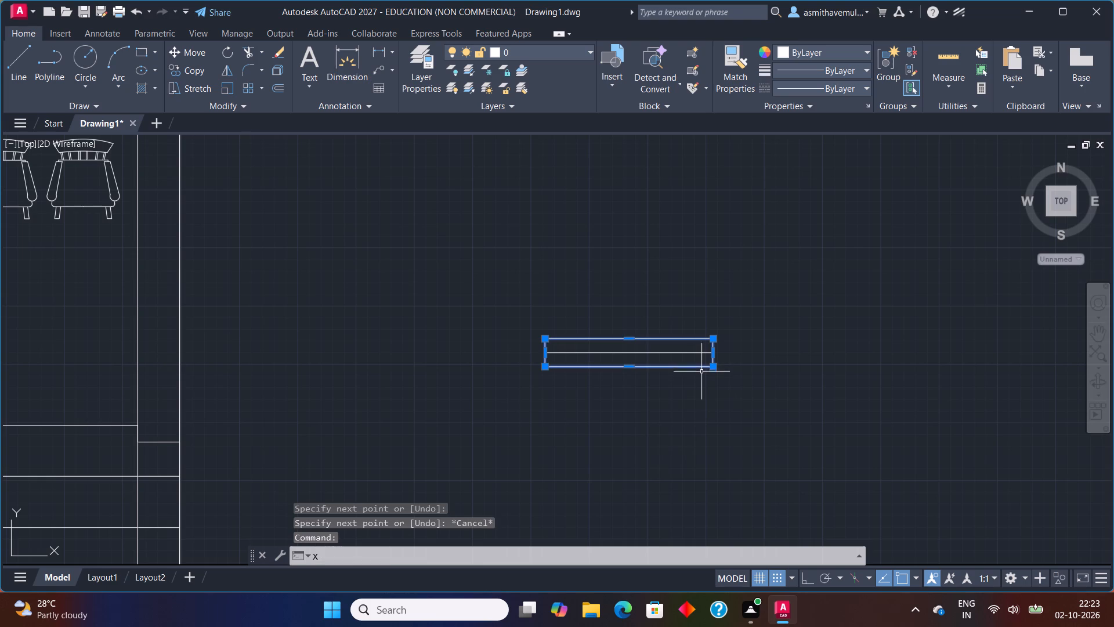
pyautogui.press('Return')
pyautogui.press('o')
pyautogui.press('Return')
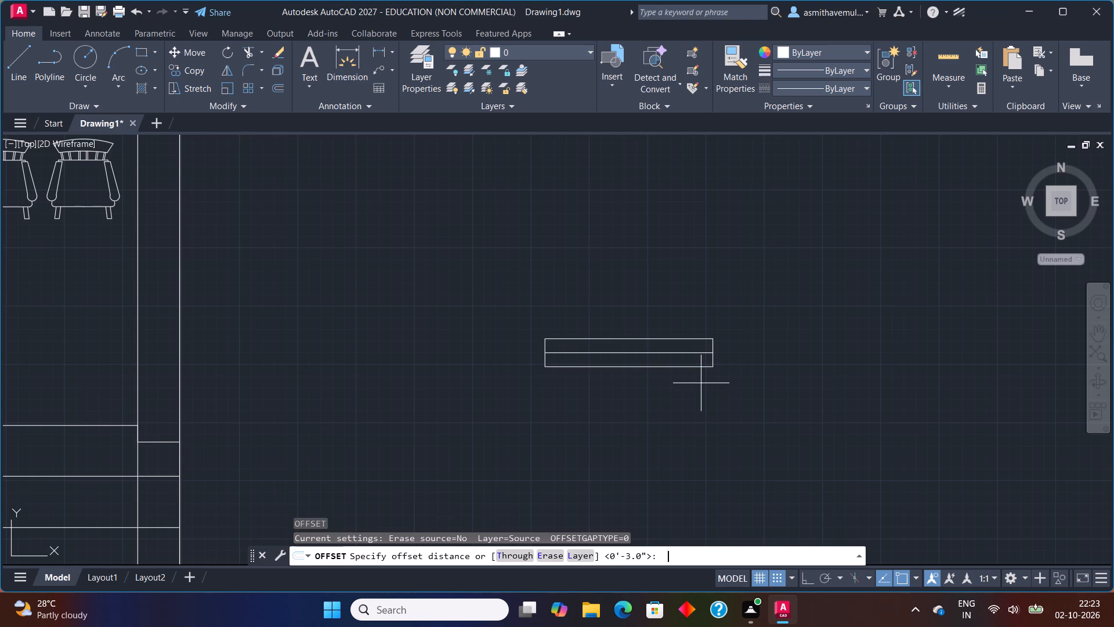
pyautogui.press('2')
pyautogui.hotkey('shift', '"')
pyautogui.press('Return')
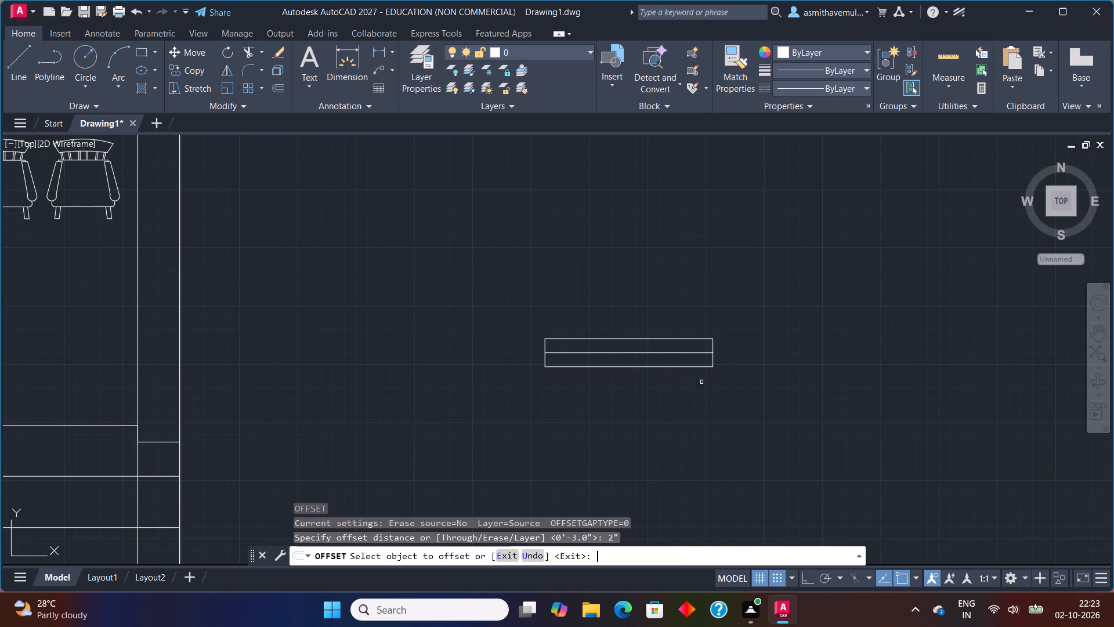
pyautogui.click(713, 344)
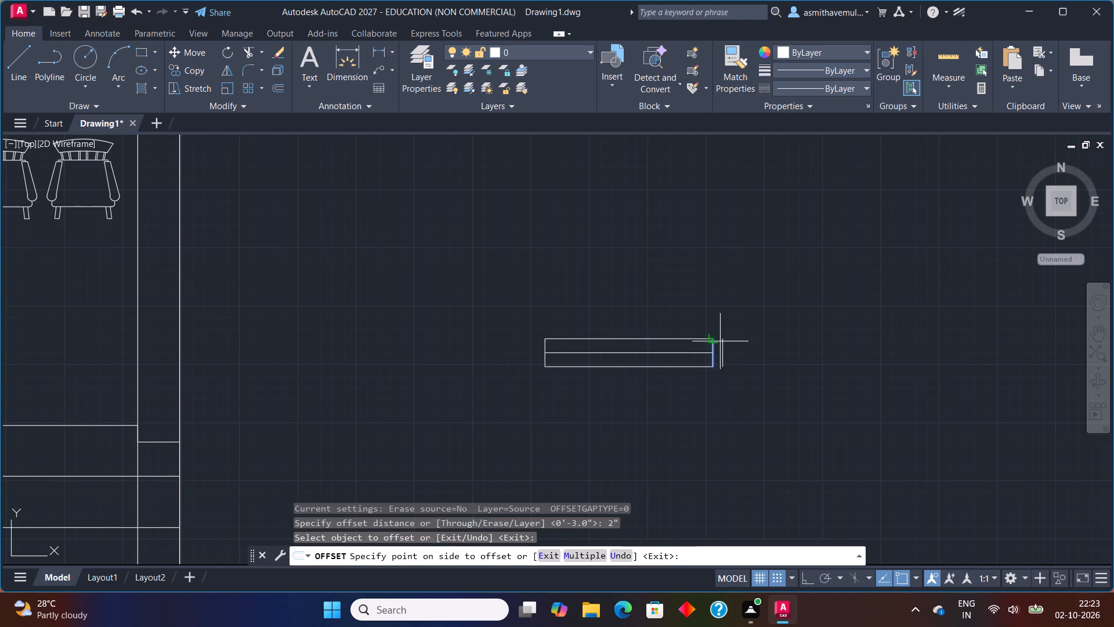
pyautogui.click(721, 341)
pyautogui.scroll(2, 638, 365)
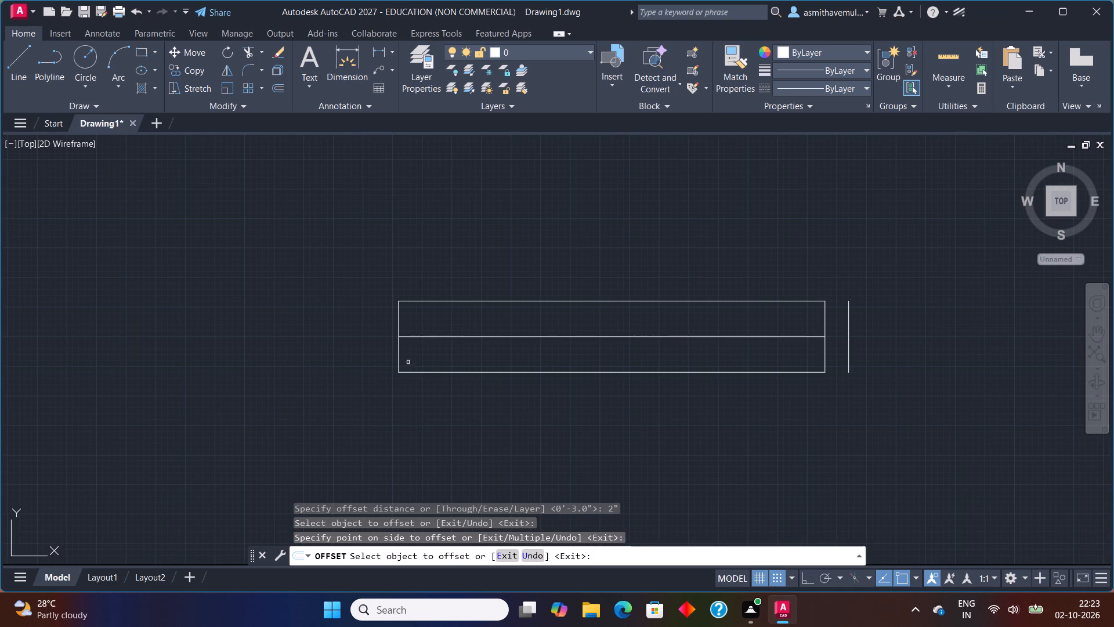
pyautogui.moveTo(399, 359); pyautogui.dragTo(393, 358)
pyautogui.click(343, 358)
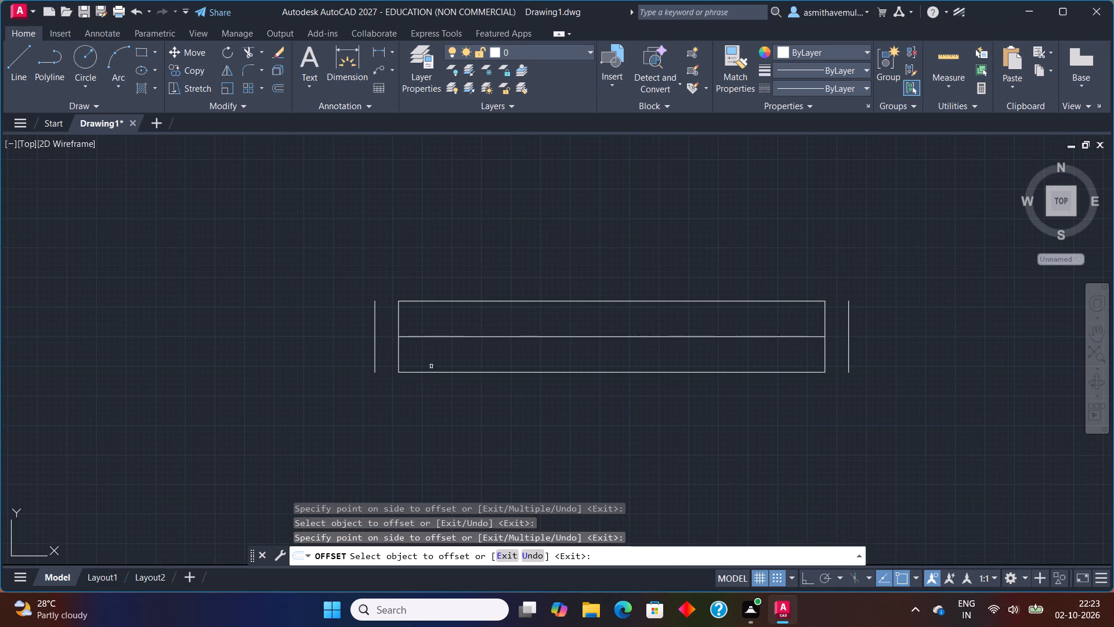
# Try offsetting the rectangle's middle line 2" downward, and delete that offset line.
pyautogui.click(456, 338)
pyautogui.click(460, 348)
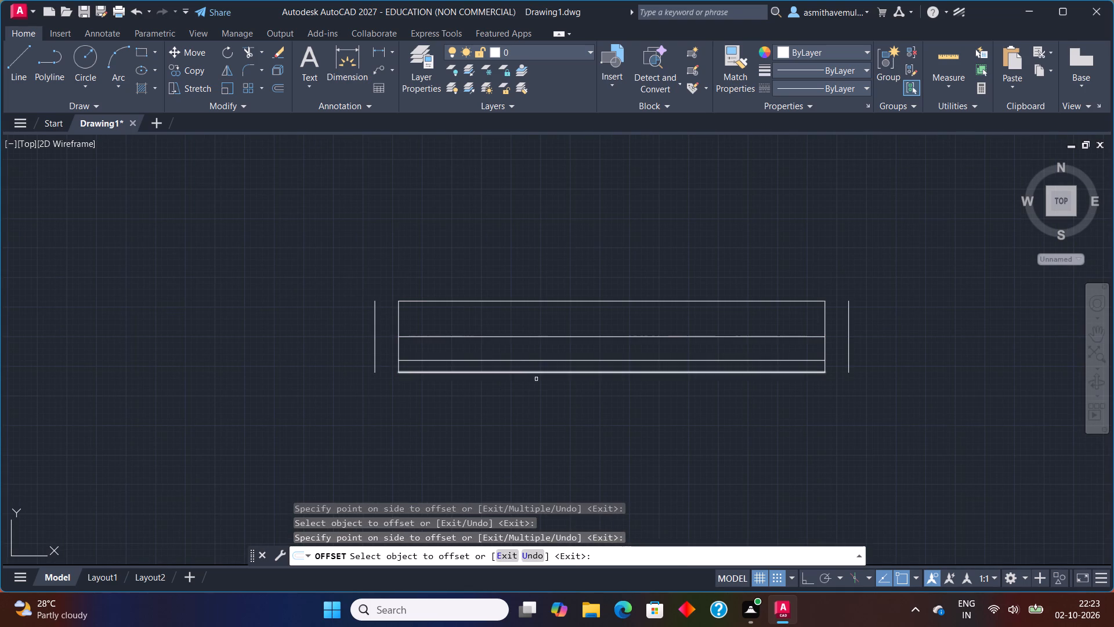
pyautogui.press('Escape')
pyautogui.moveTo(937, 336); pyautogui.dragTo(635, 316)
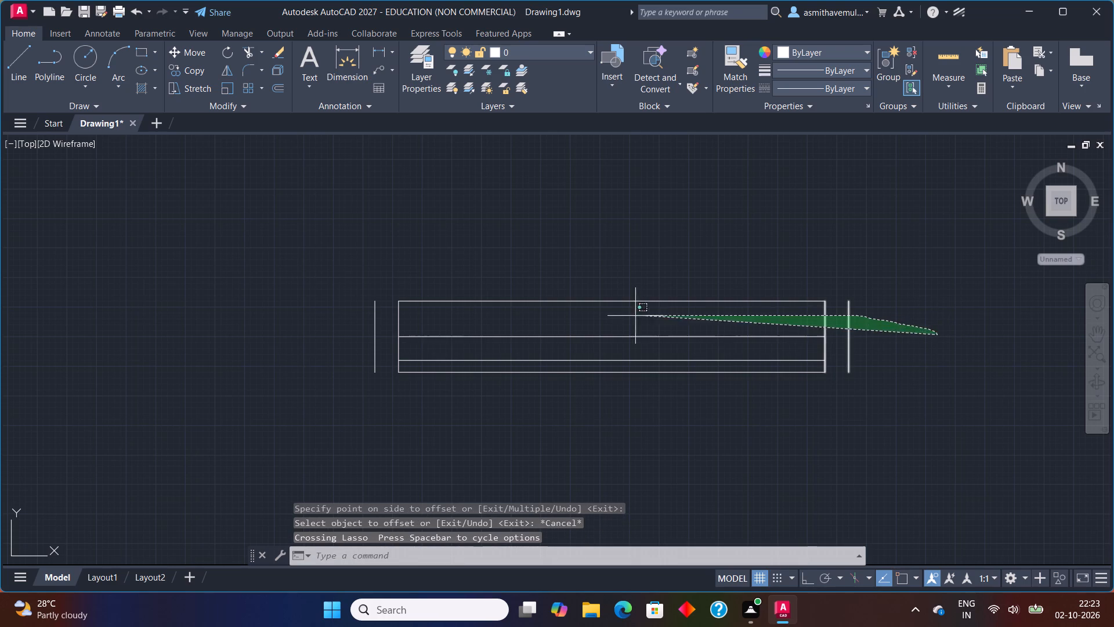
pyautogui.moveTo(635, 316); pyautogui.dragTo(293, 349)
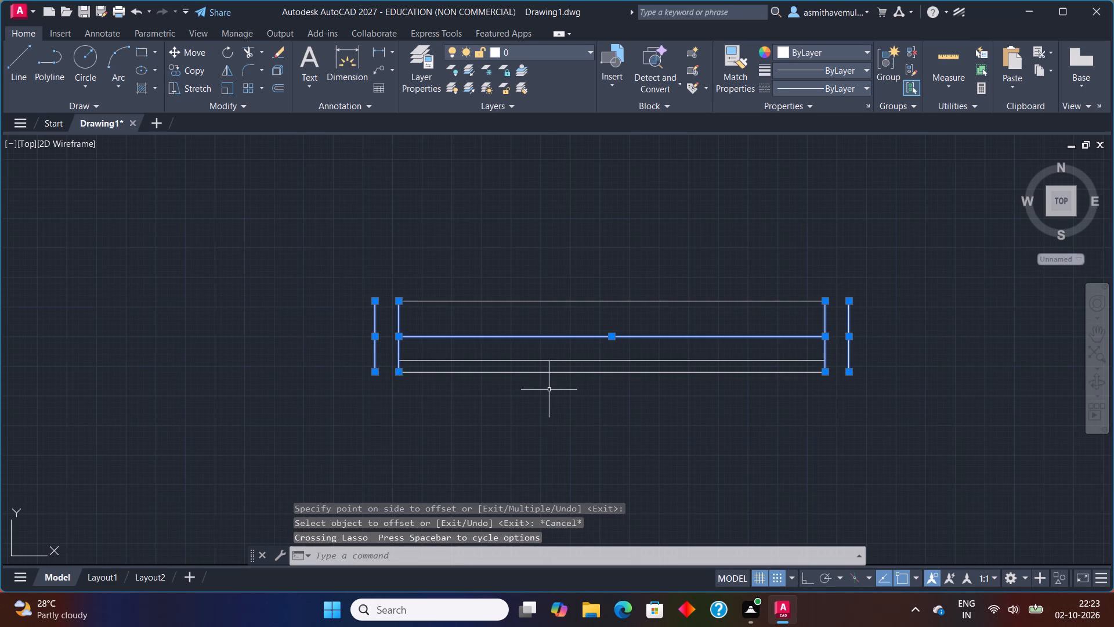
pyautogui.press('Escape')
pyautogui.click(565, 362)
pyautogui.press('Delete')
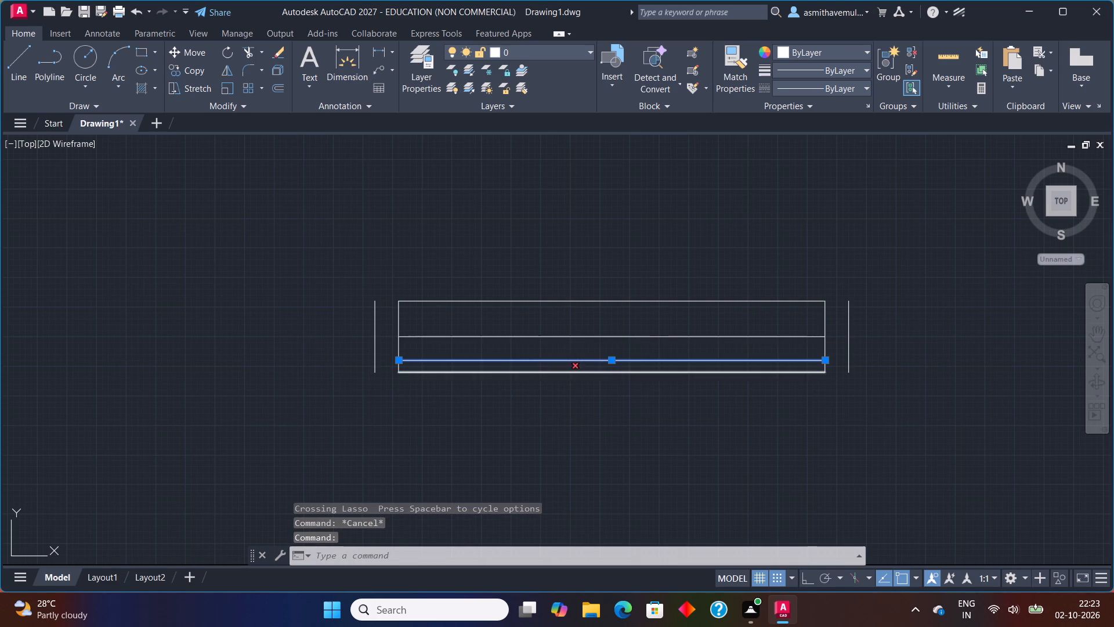
# Offset the rectangle's middle horizontal line 2" upward.
pyautogui.press('o')
pyautogui.press('Return')
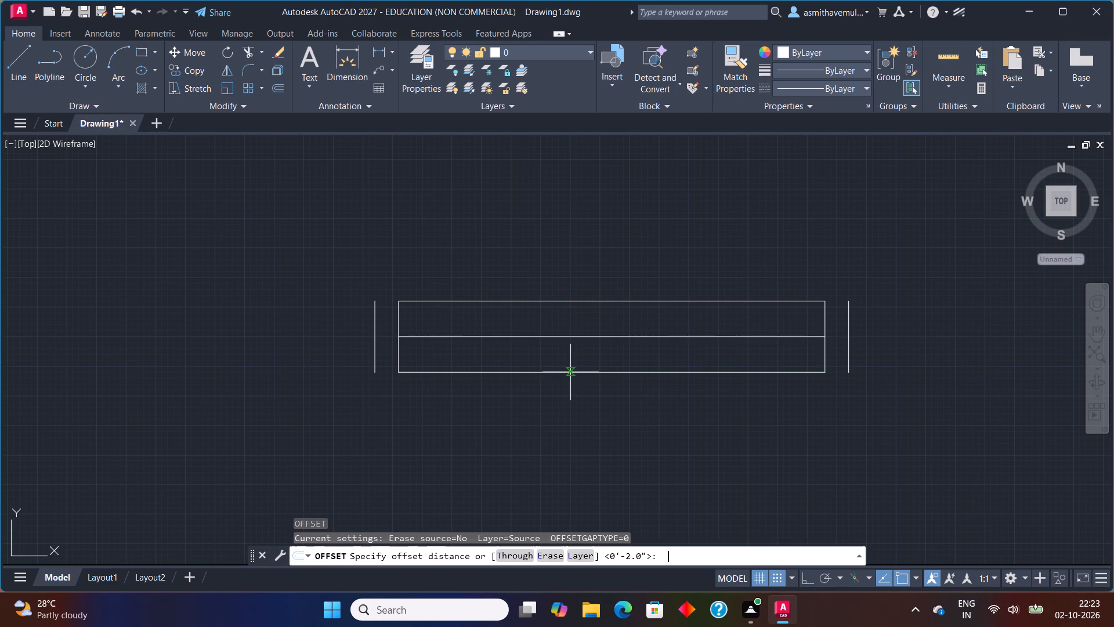
pyautogui.press('2')
pyautogui.hotkey('shift', '"')
pyautogui.press('Return')
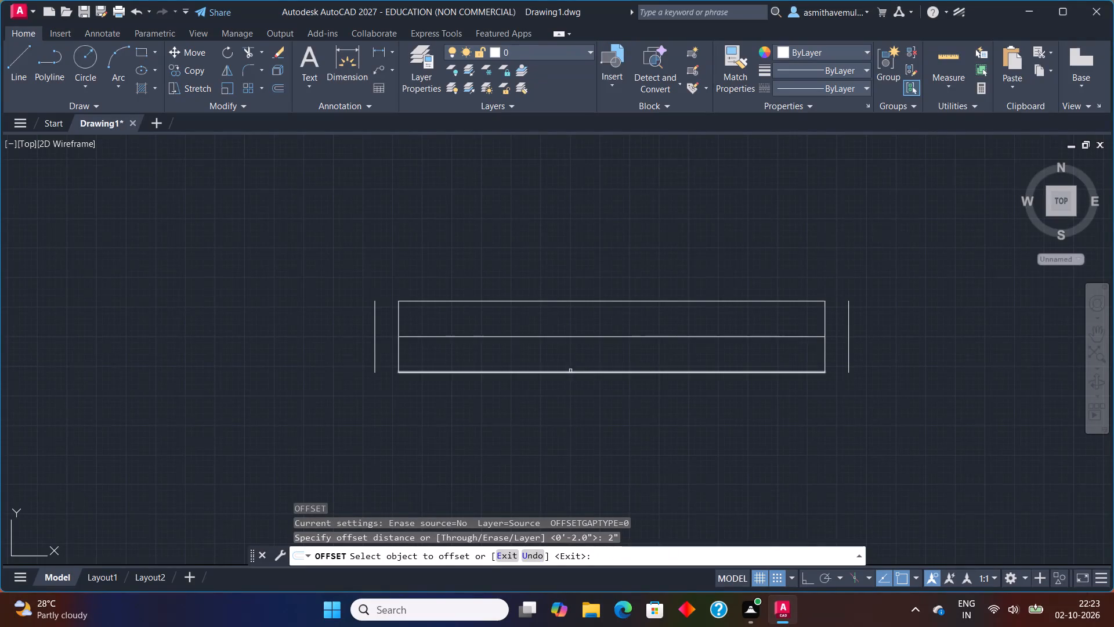
pyautogui.click(570, 338)
pyautogui.click(570, 318)
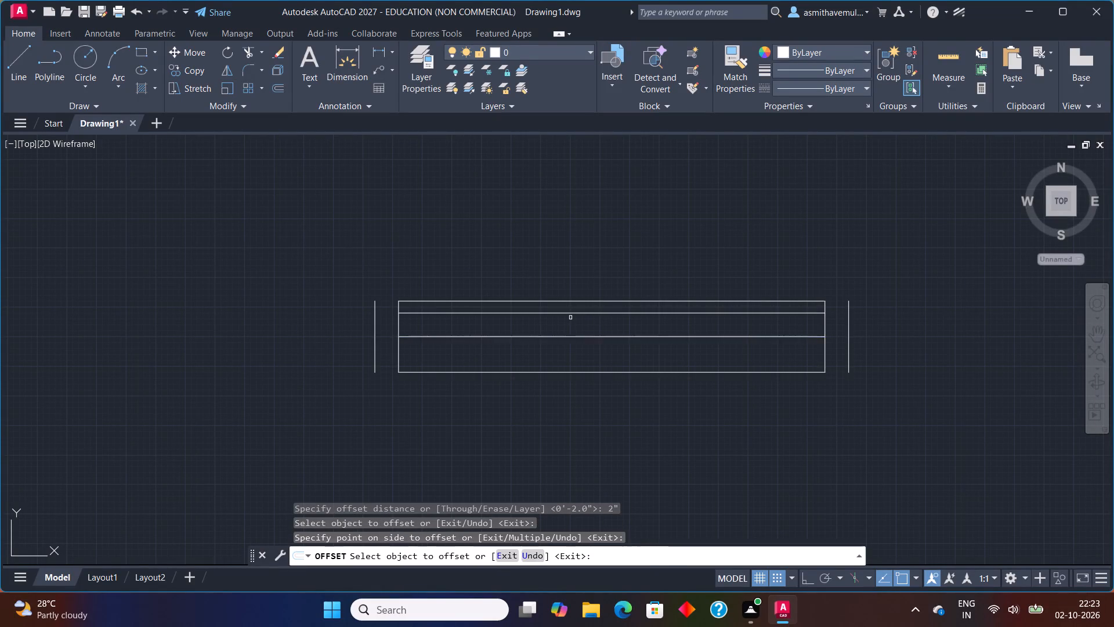
pyautogui.press('Escape')
# Move the exploded rectangle with its inner and offset side lines into the wall above the three sit-out chairs.
pyautogui.moveTo(944, 298); pyautogui.dragTo(819, 286)
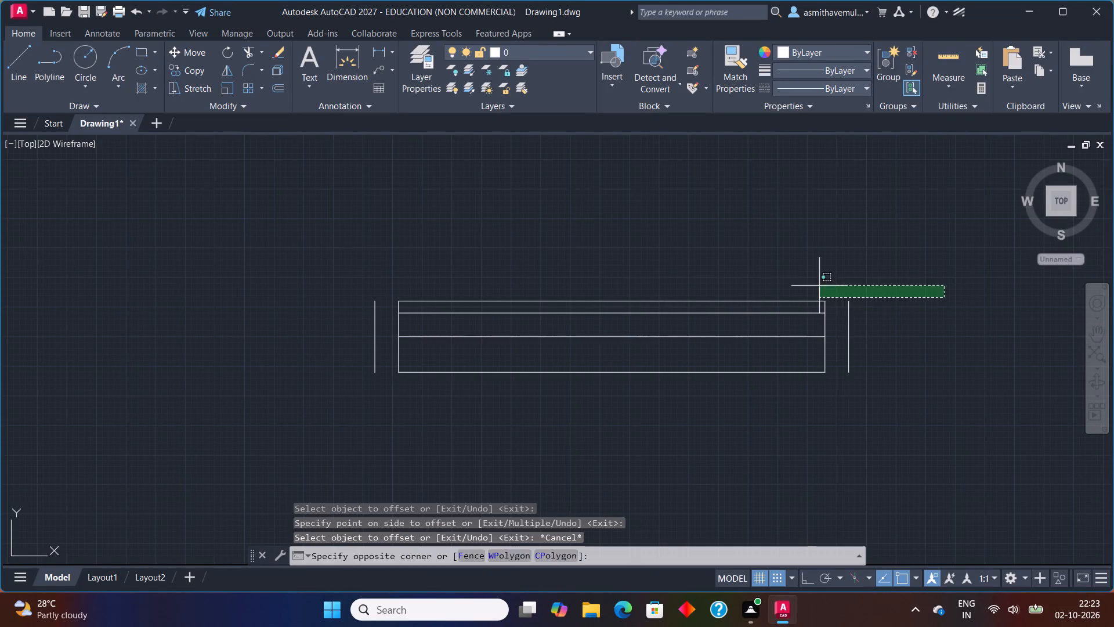
pyautogui.moveTo(819, 286); pyautogui.dragTo(752, 421)
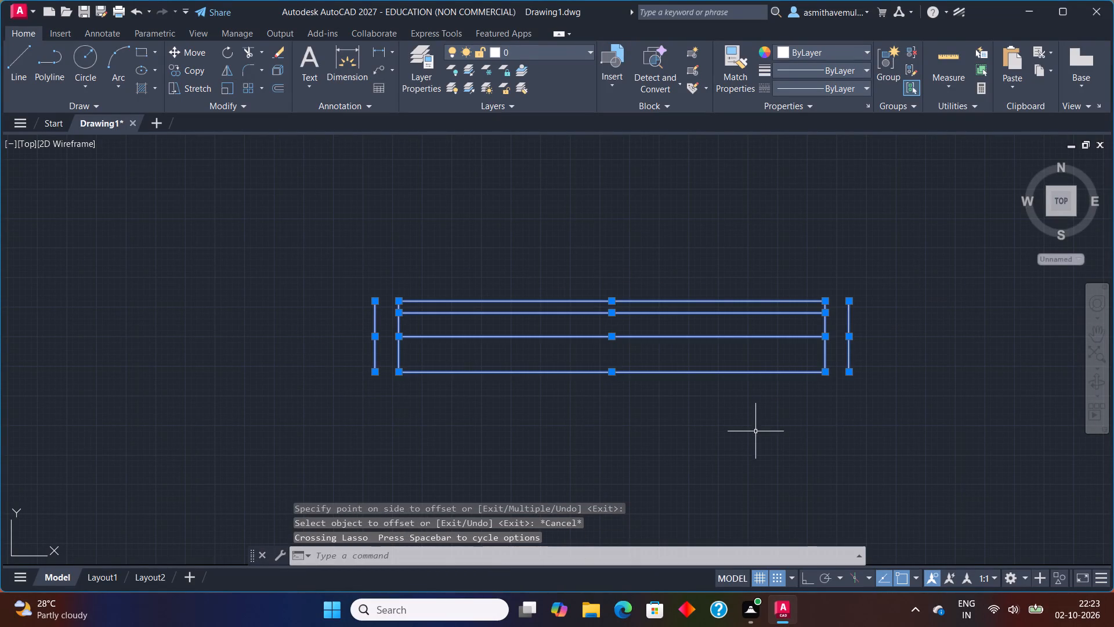
pyautogui.press('m')
pyautogui.press('Return')
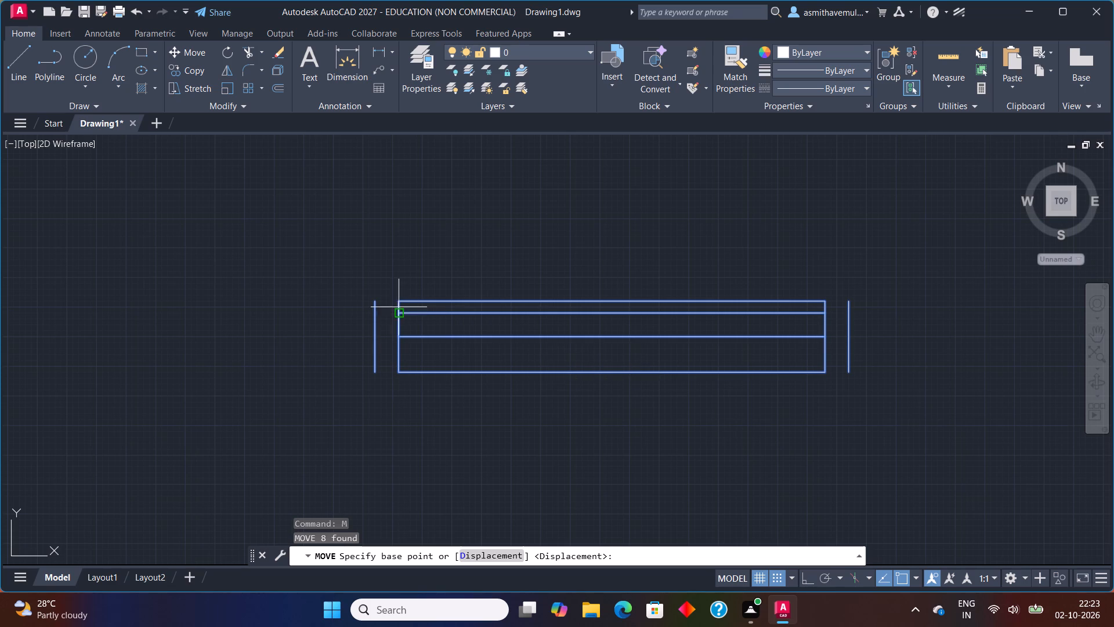
pyautogui.click(367, 301)
pyautogui.scroll(-3, 102, 302)
pyautogui.moveTo(97, 302); pyautogui.dragTo(220, 302, button='middle')
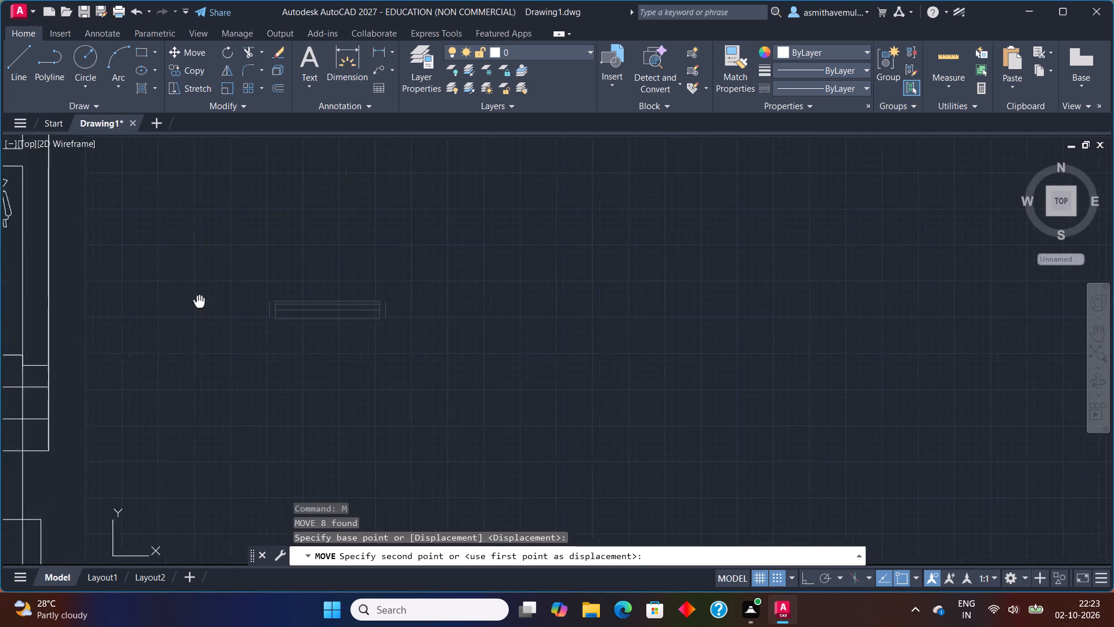
pyautogui.moveTo(220, 302); pyautogui.dragTo(678, 300, button='middle')
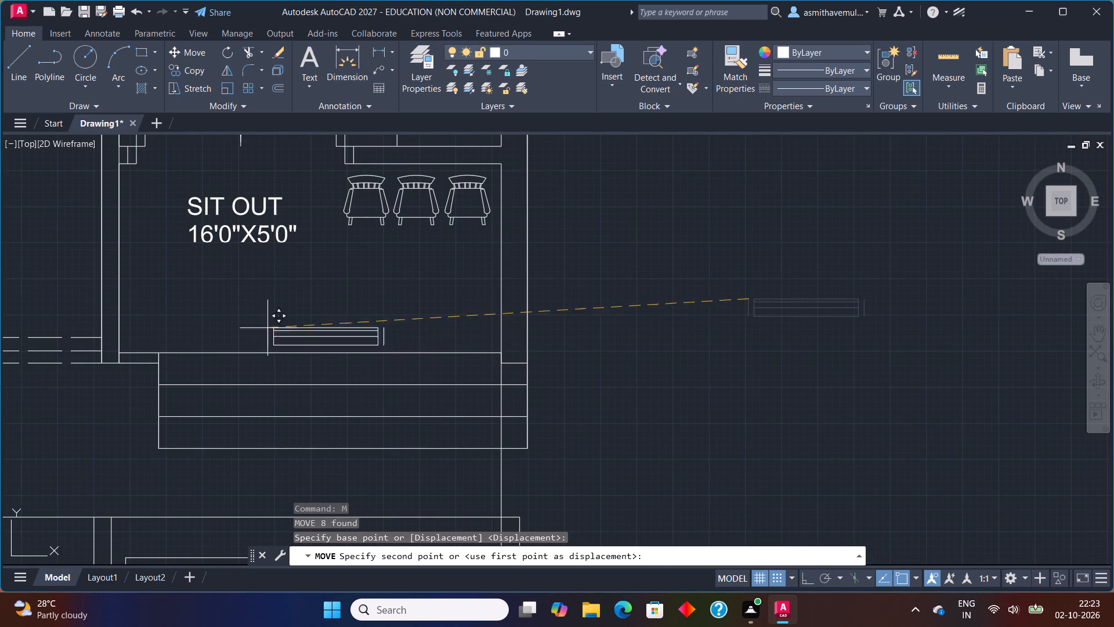
pyautogui.moveTo(339, 203); pyautogui.dragTo(265, 403, button='middle')
pyautogui.scroll(3, 287, 356)
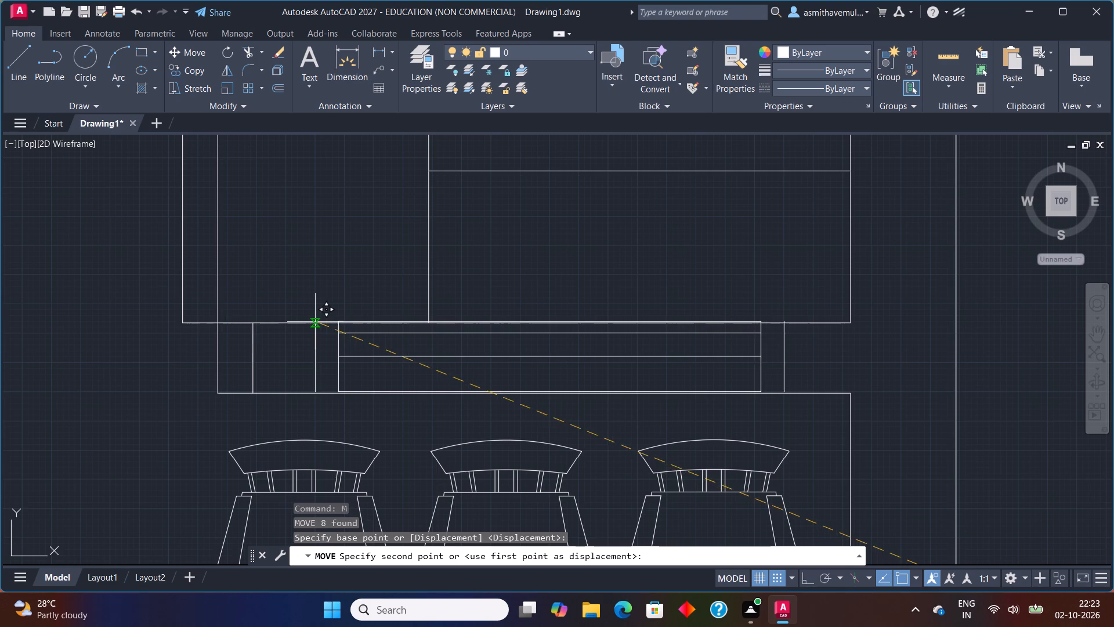
pyautogui.scroll(2, 333, 322)
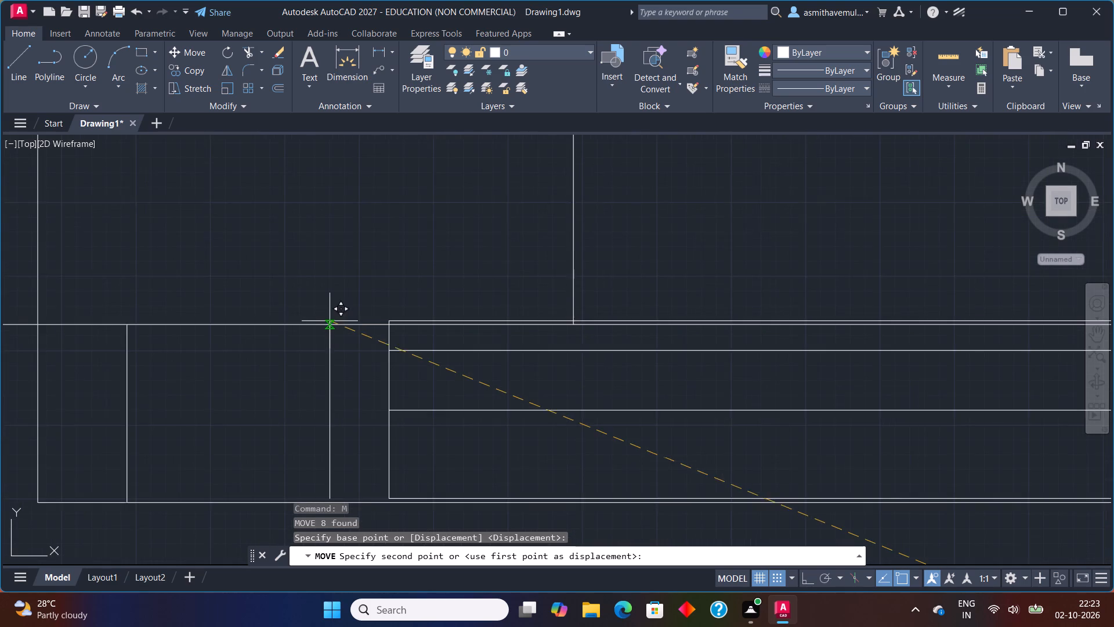
pyautogui.scroll(1, 333, 322)
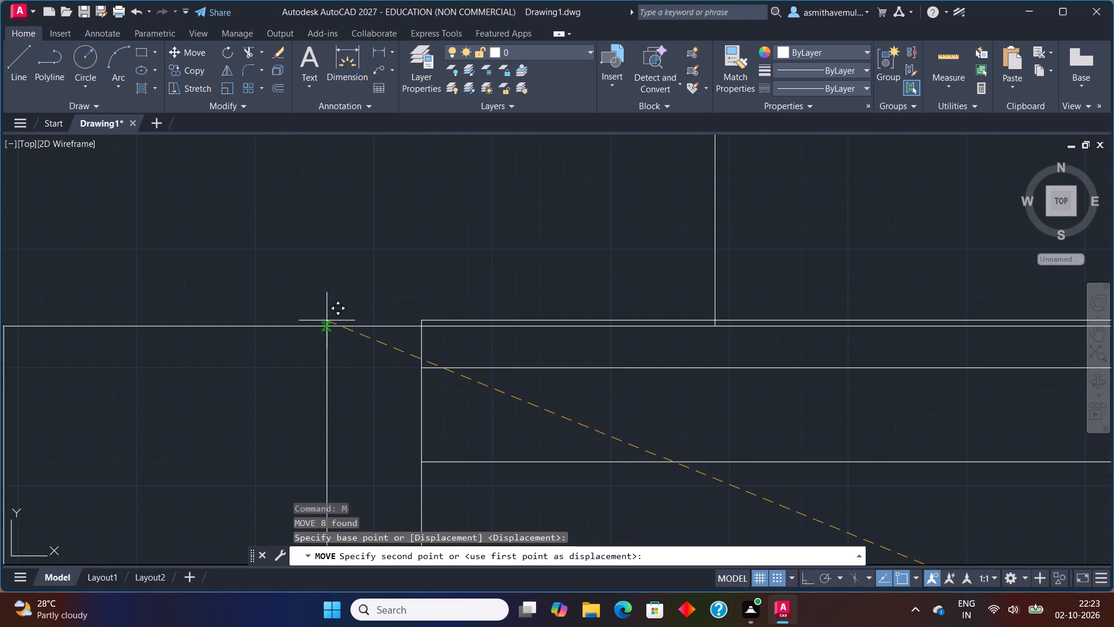
pyautogui.scroll(-2, 335, 329)
pyautogui.moveTo(333, 341); pyautogui.dragTo(224, 291, button='middle')
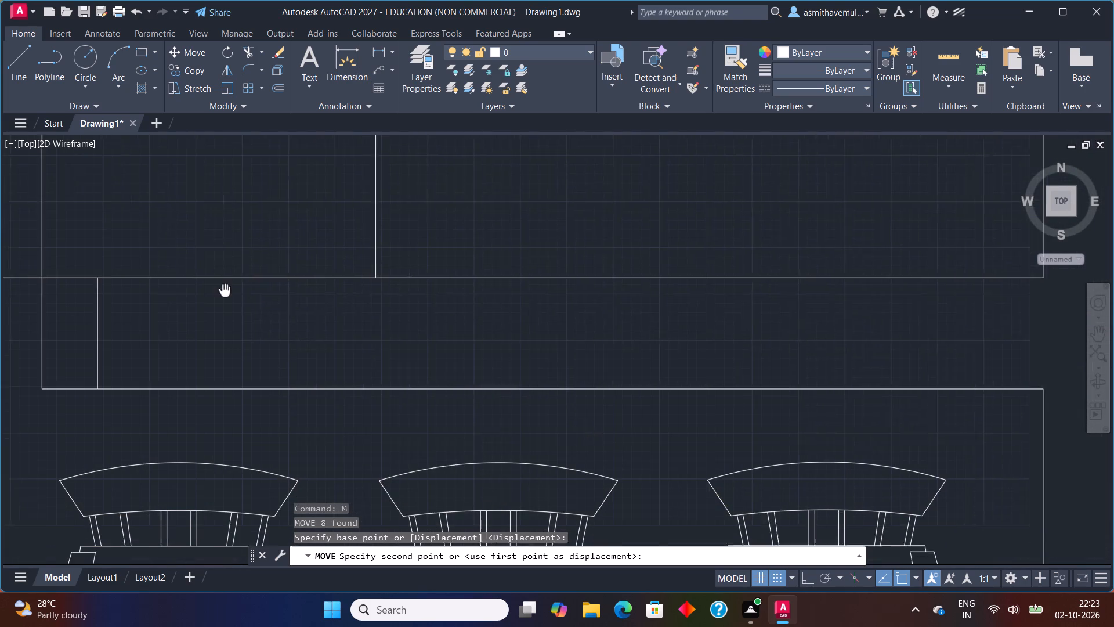
pyautogui.moveTo(224, 291); pyautogui.dragTo(218, 290, button='middle')
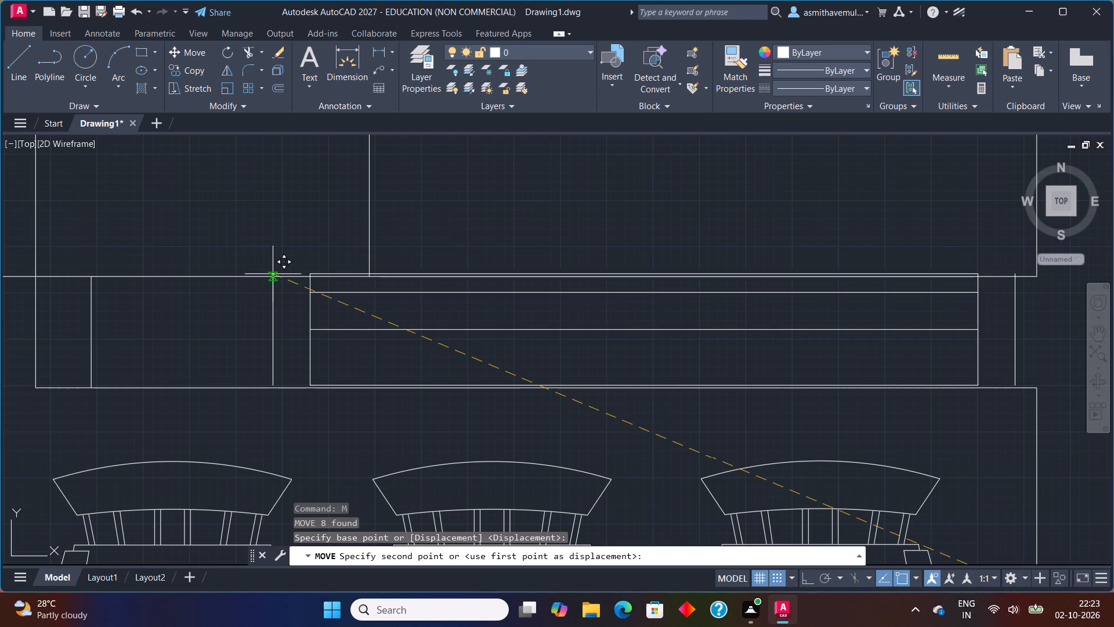
pyautogui.scroll(2, 269, 293)
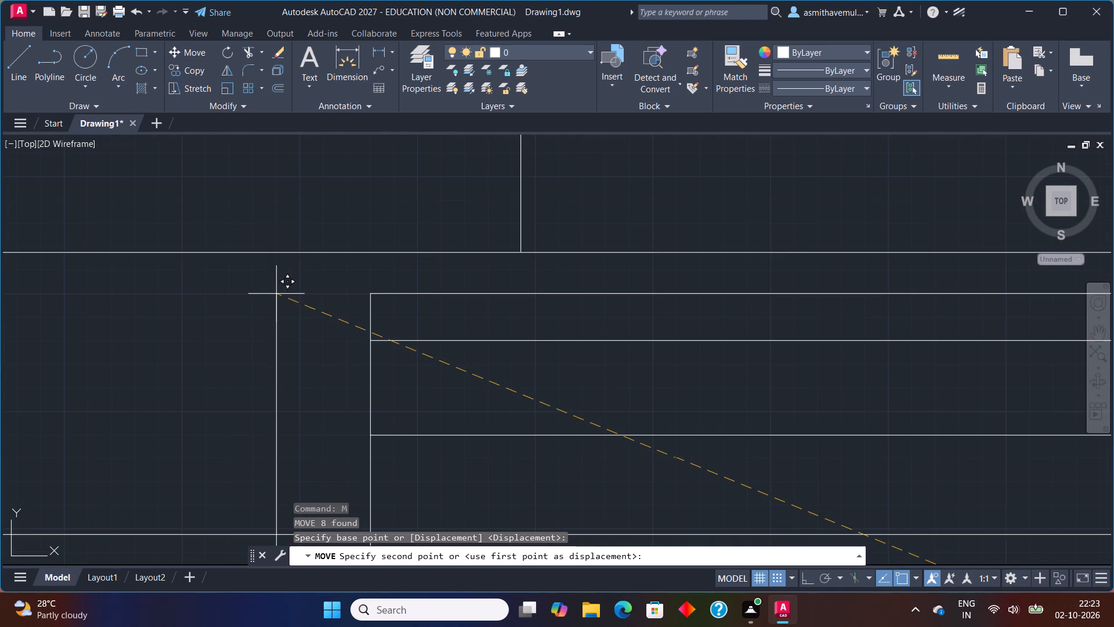
pyautogui.click(255, 262)
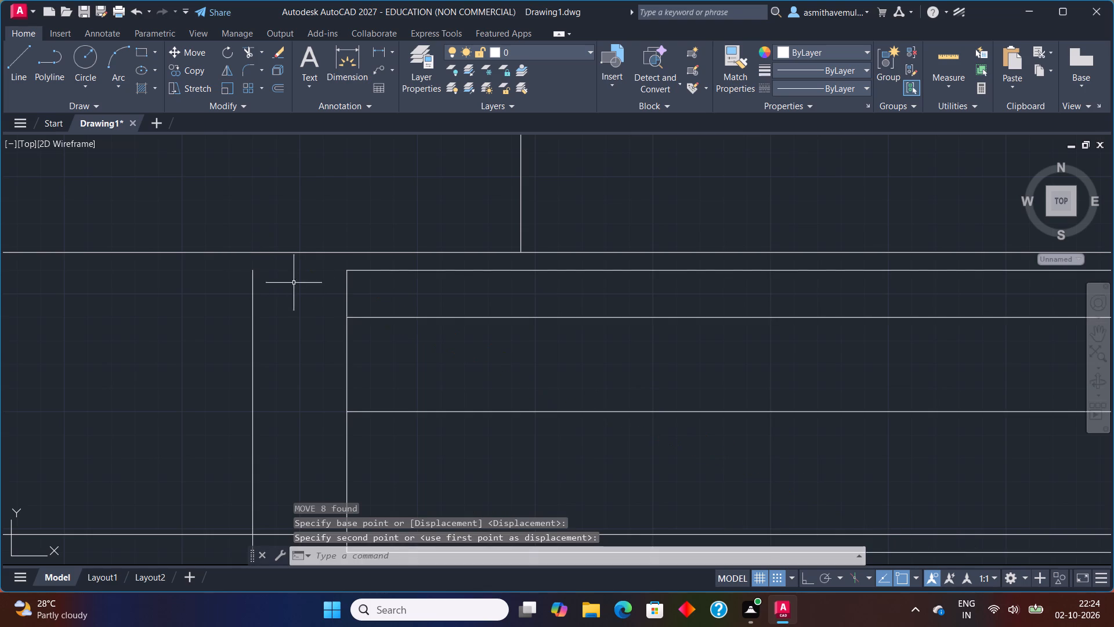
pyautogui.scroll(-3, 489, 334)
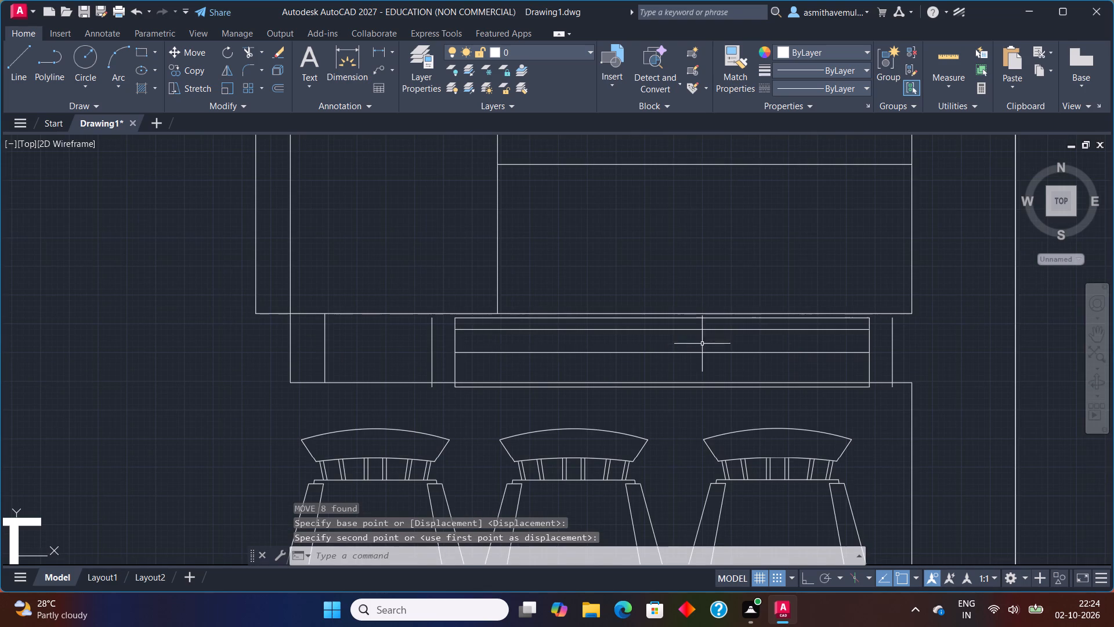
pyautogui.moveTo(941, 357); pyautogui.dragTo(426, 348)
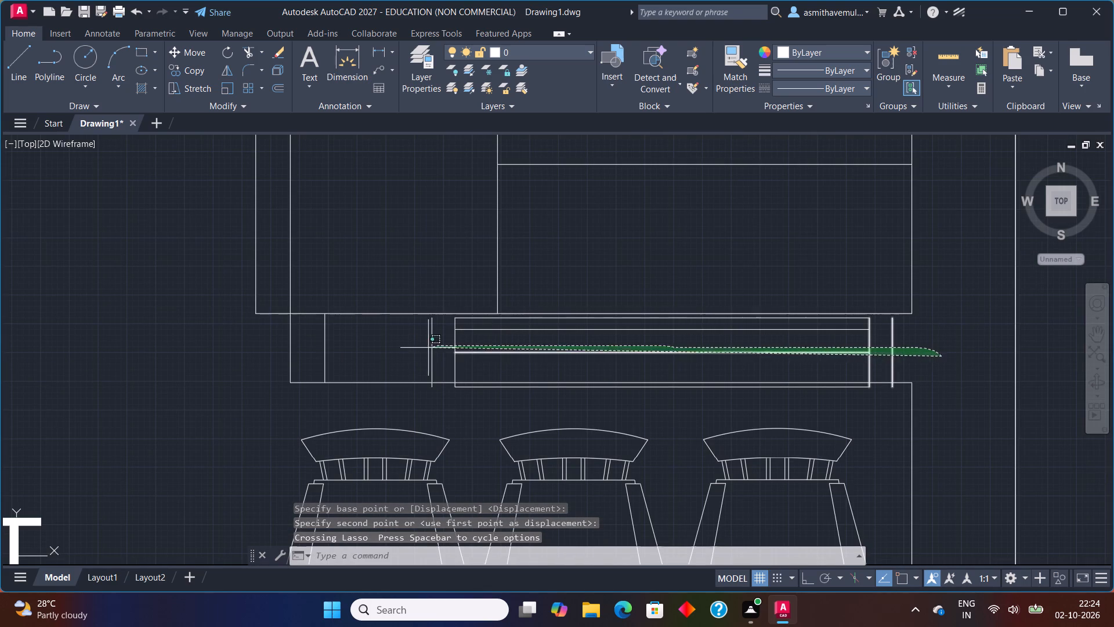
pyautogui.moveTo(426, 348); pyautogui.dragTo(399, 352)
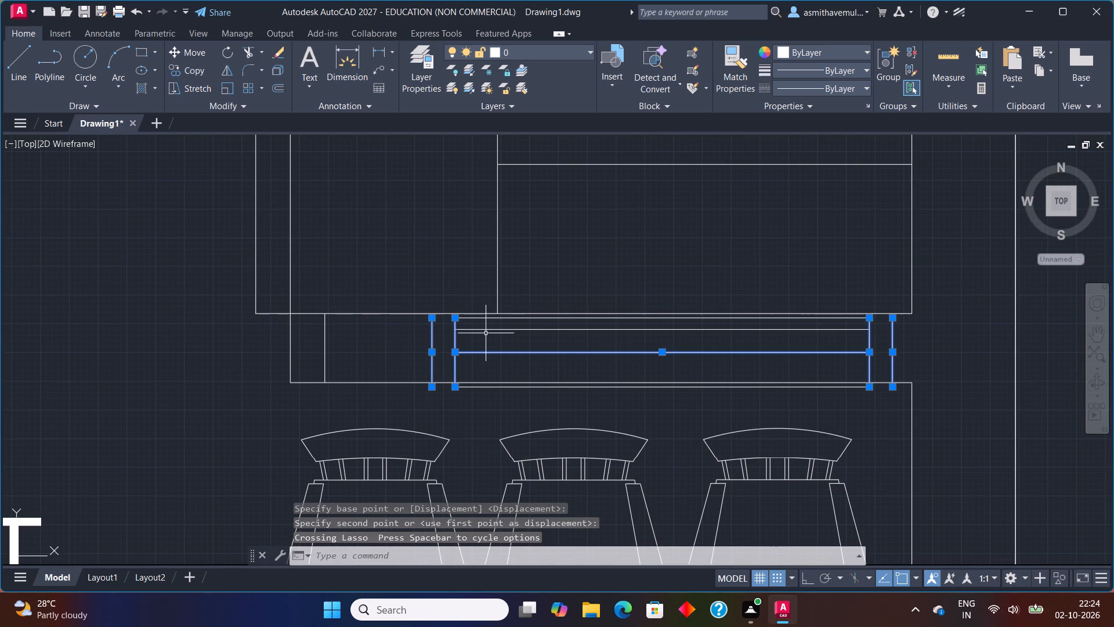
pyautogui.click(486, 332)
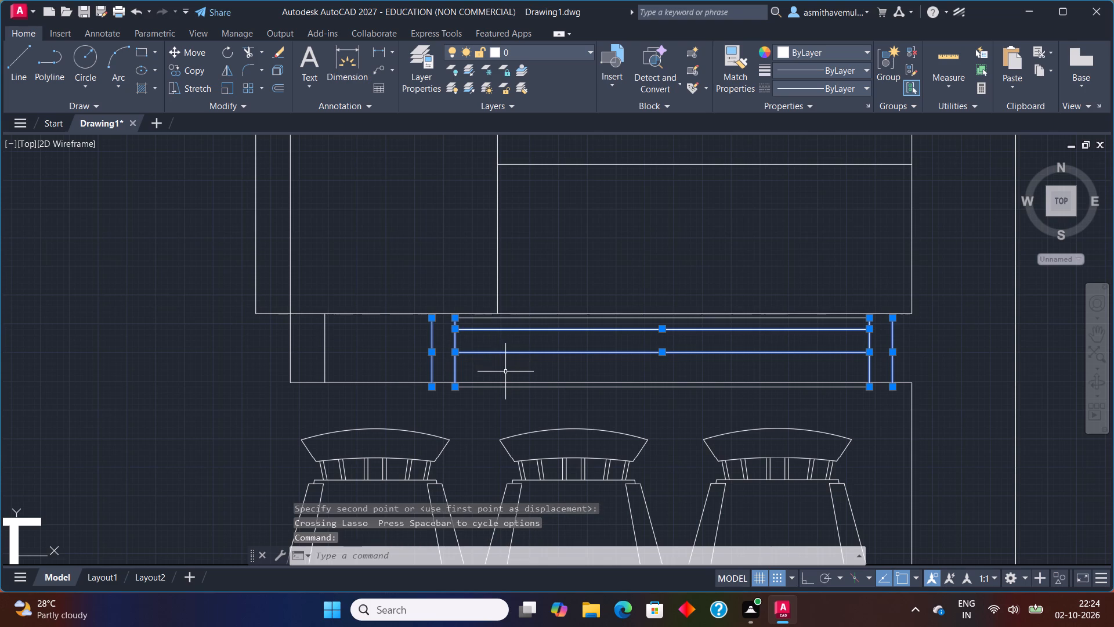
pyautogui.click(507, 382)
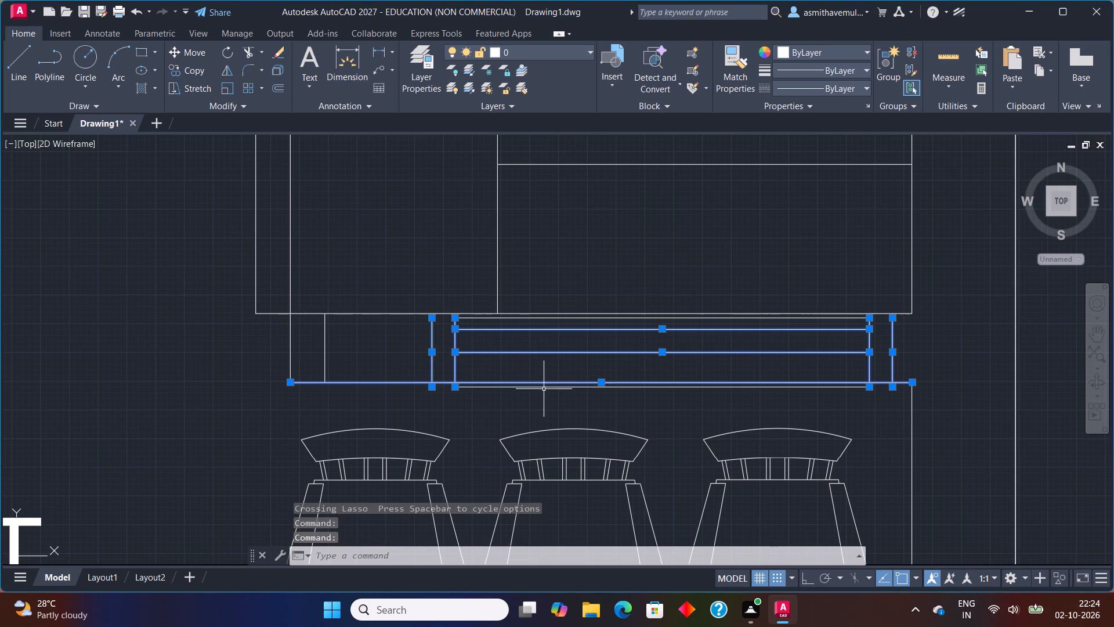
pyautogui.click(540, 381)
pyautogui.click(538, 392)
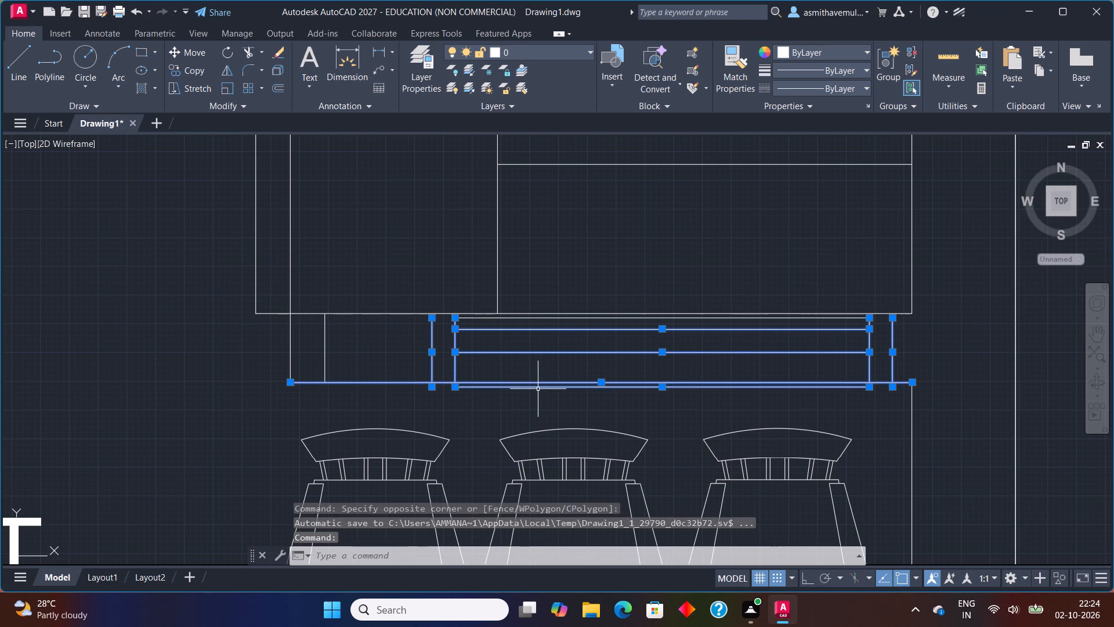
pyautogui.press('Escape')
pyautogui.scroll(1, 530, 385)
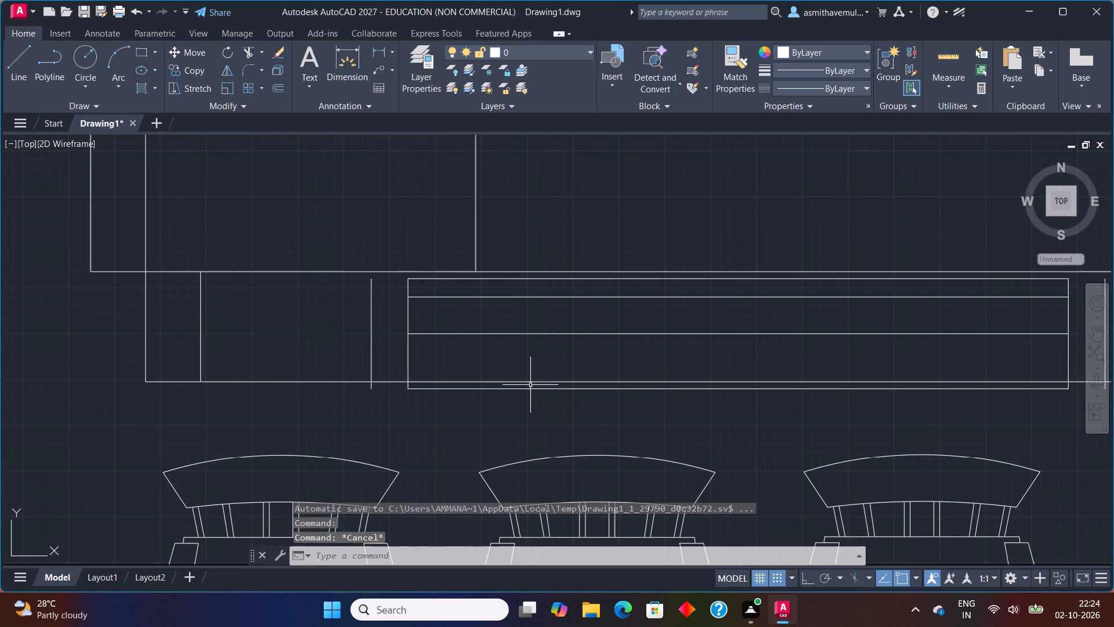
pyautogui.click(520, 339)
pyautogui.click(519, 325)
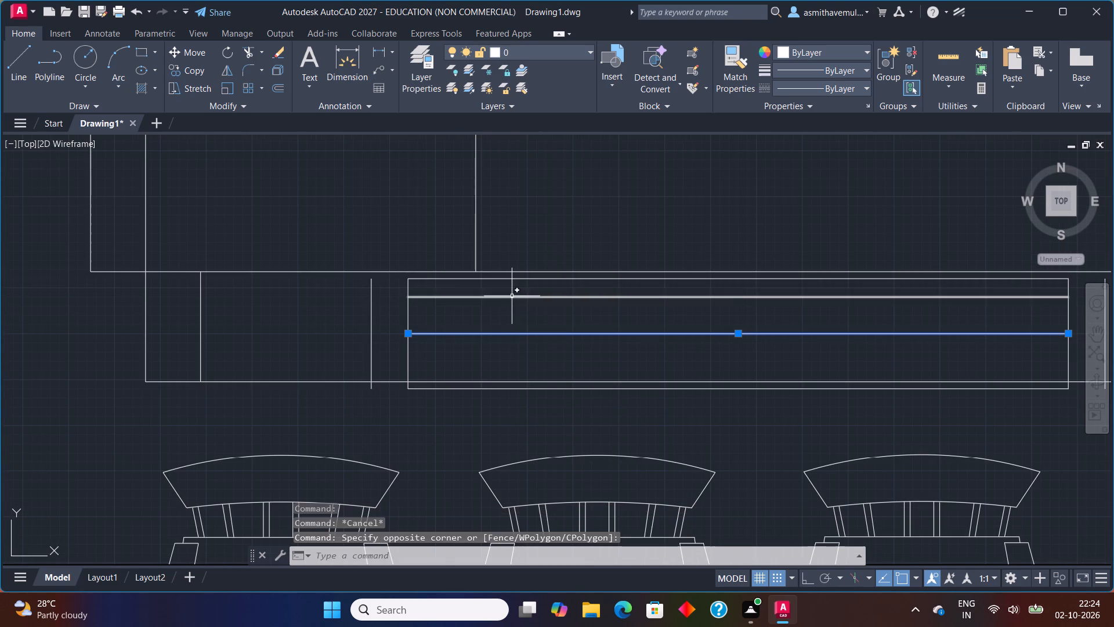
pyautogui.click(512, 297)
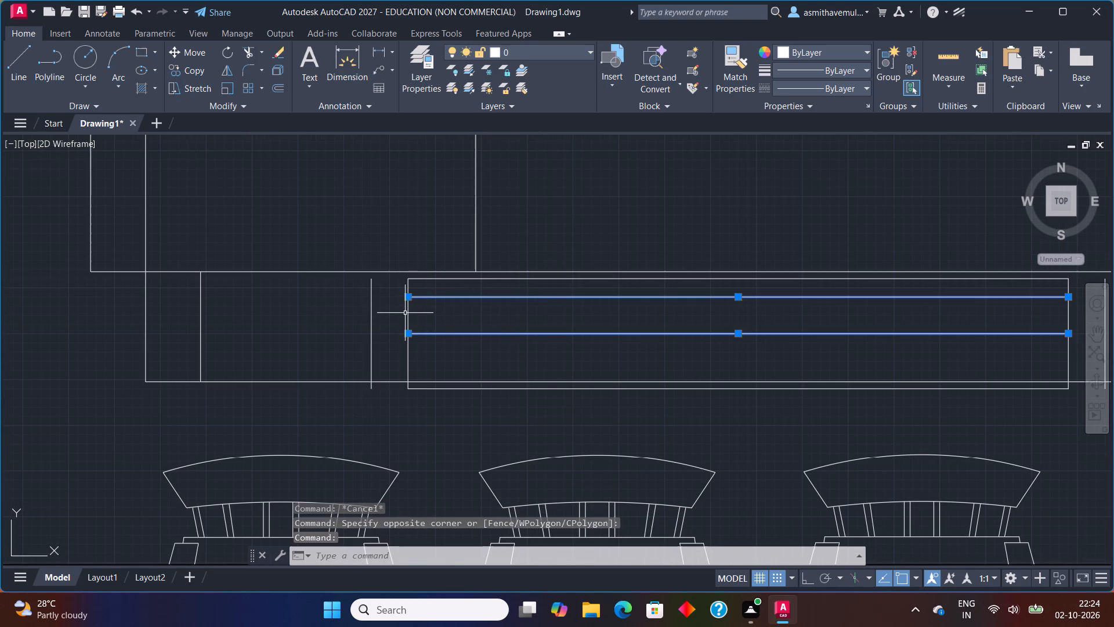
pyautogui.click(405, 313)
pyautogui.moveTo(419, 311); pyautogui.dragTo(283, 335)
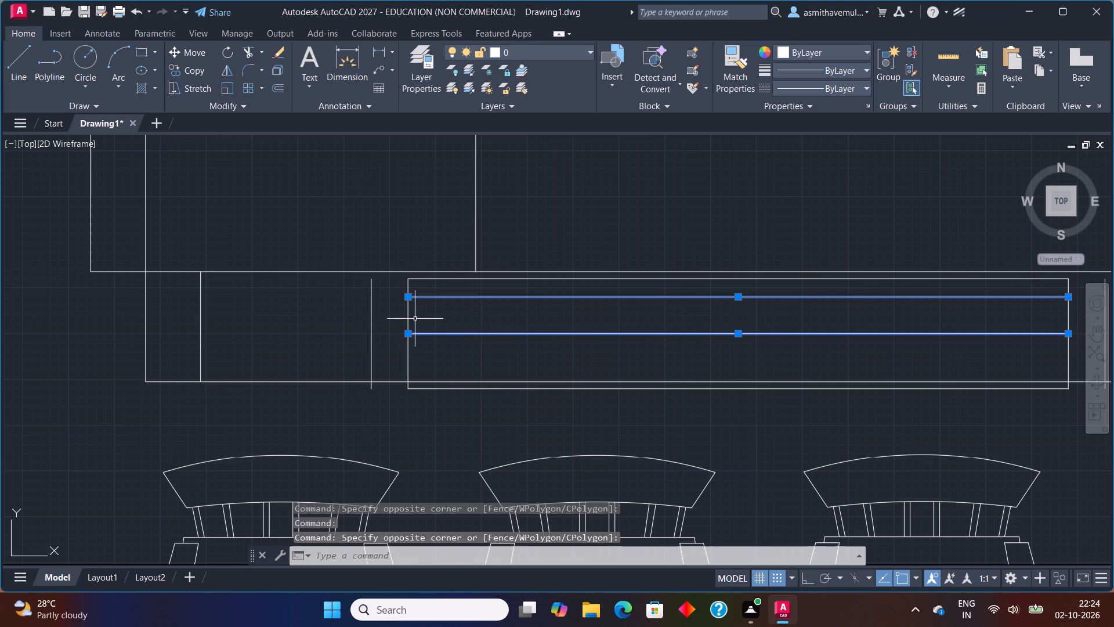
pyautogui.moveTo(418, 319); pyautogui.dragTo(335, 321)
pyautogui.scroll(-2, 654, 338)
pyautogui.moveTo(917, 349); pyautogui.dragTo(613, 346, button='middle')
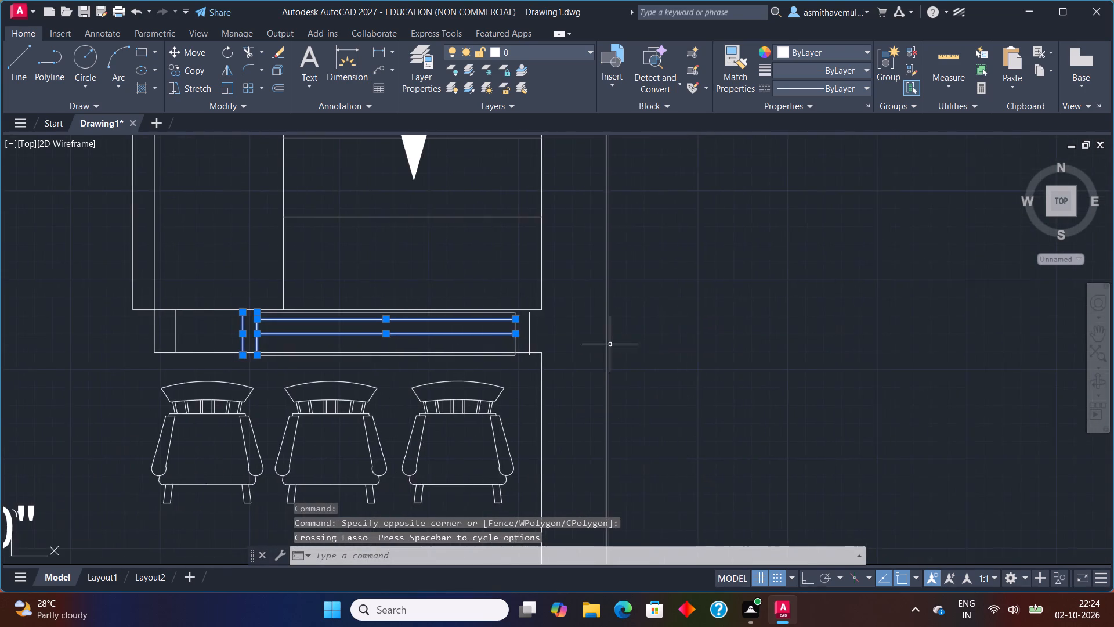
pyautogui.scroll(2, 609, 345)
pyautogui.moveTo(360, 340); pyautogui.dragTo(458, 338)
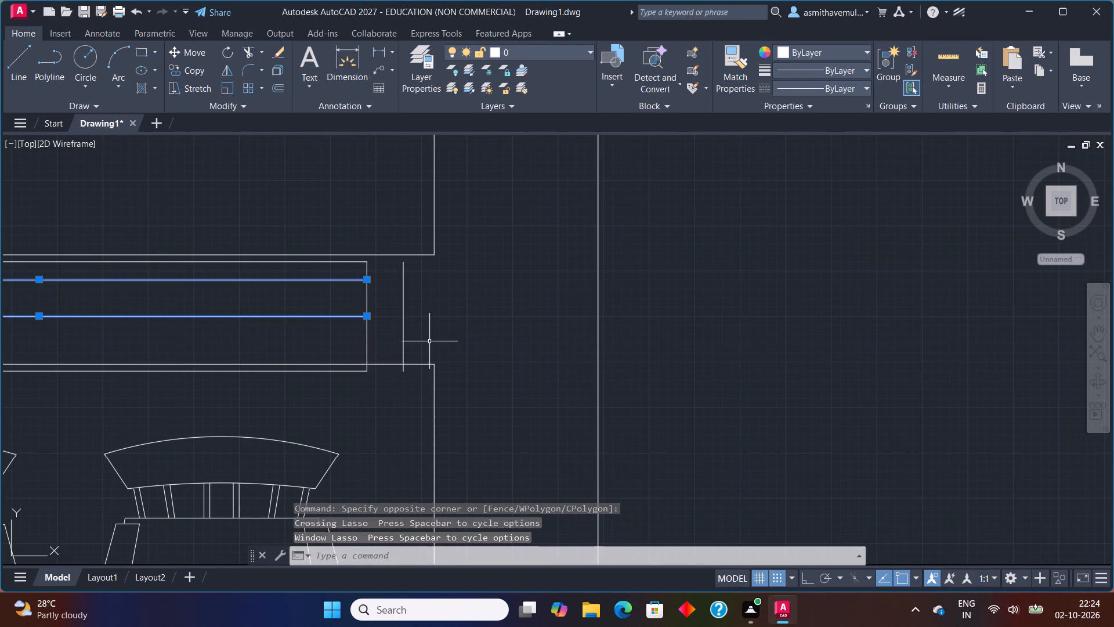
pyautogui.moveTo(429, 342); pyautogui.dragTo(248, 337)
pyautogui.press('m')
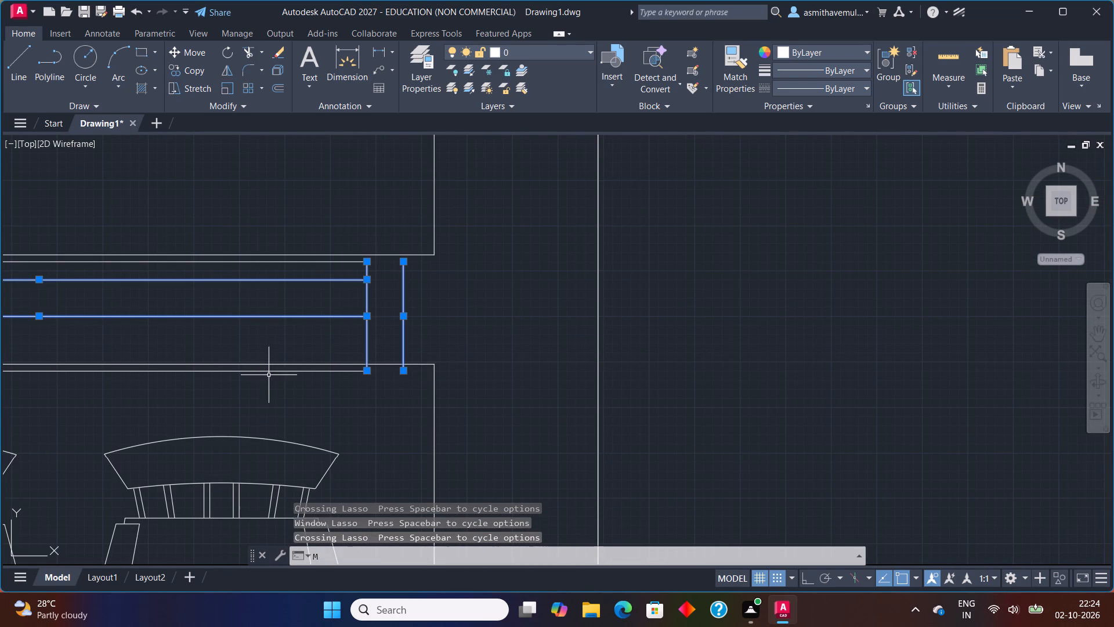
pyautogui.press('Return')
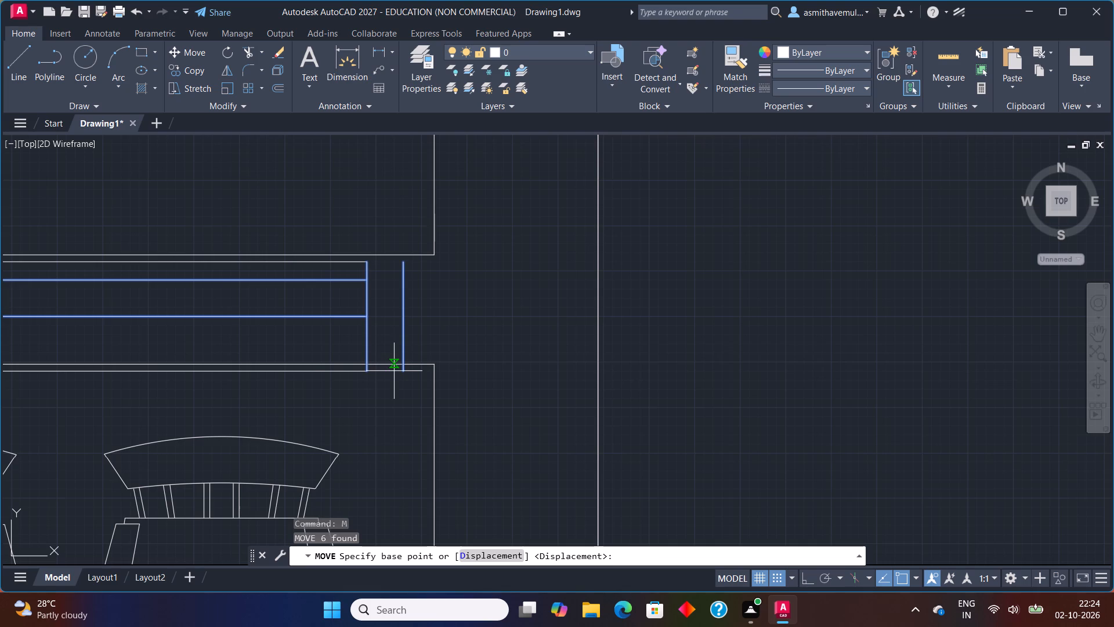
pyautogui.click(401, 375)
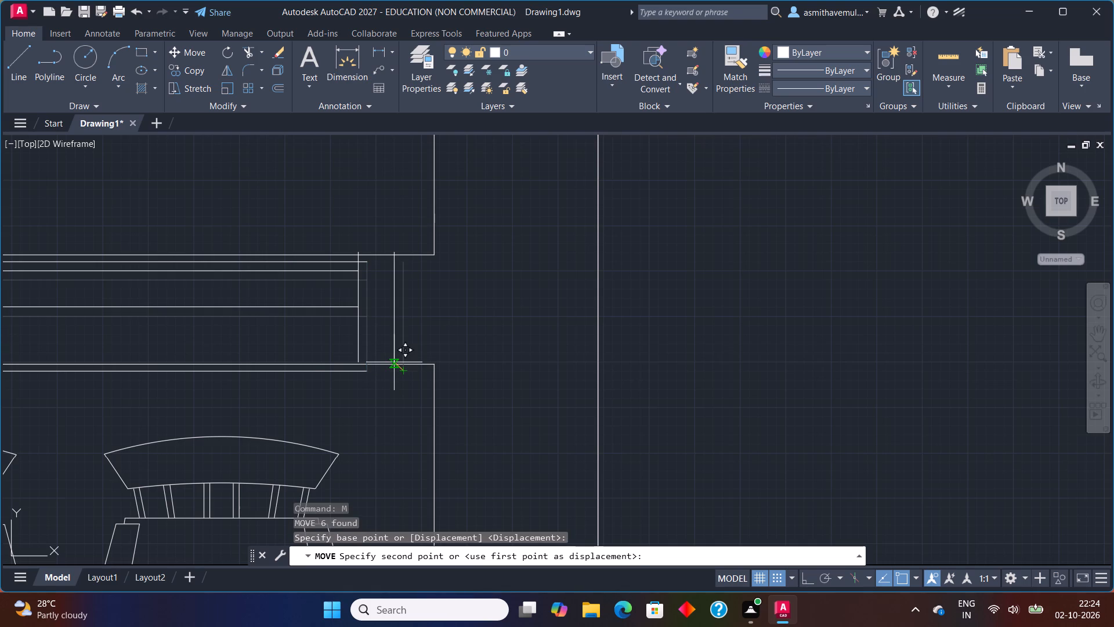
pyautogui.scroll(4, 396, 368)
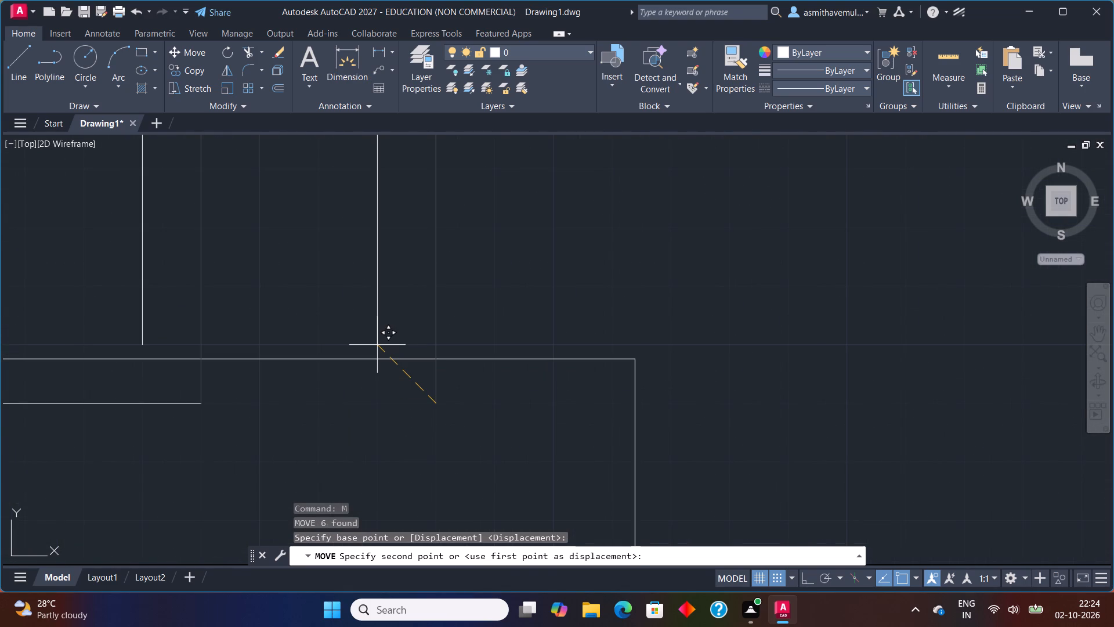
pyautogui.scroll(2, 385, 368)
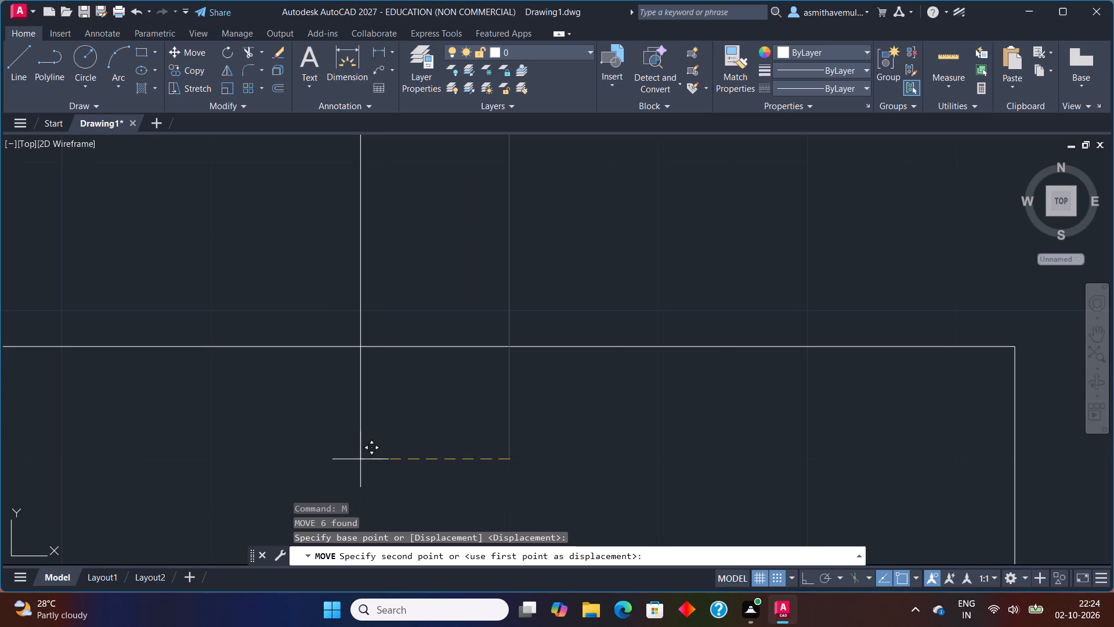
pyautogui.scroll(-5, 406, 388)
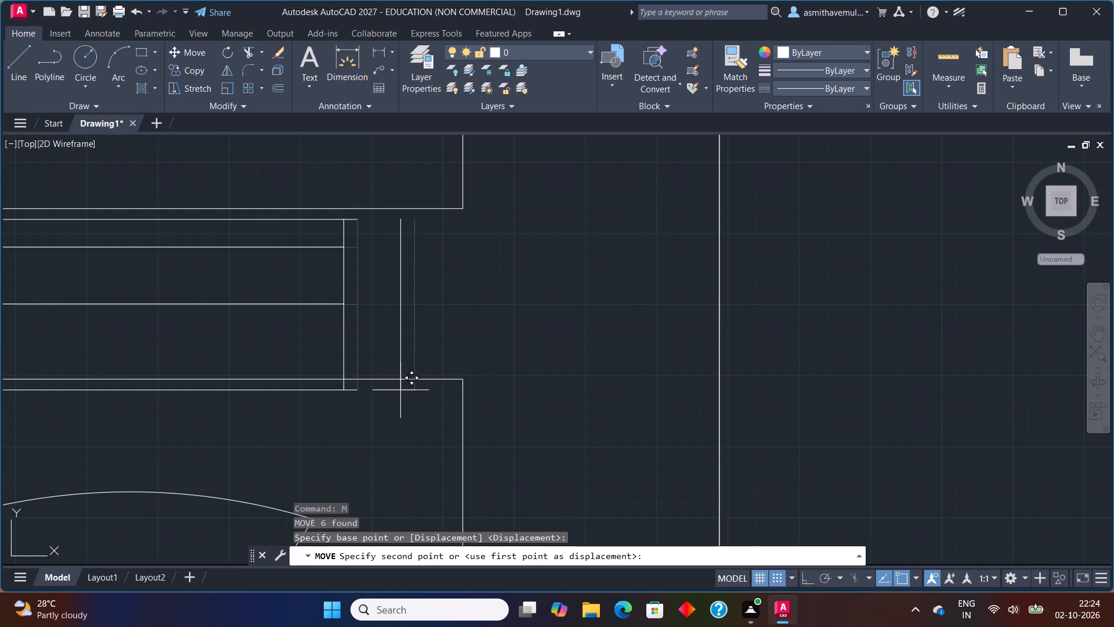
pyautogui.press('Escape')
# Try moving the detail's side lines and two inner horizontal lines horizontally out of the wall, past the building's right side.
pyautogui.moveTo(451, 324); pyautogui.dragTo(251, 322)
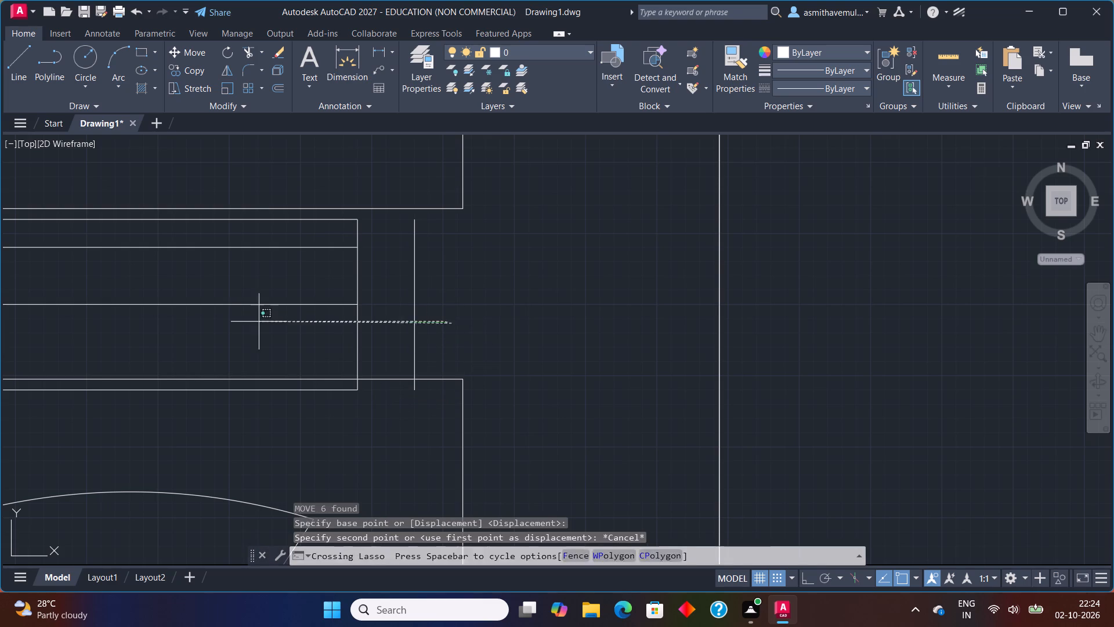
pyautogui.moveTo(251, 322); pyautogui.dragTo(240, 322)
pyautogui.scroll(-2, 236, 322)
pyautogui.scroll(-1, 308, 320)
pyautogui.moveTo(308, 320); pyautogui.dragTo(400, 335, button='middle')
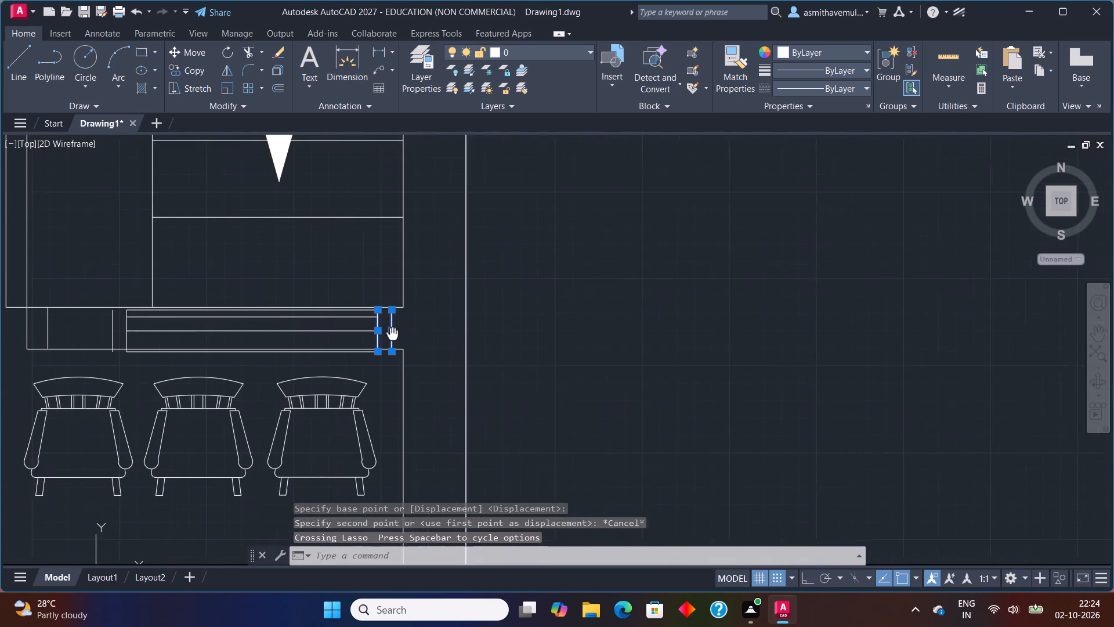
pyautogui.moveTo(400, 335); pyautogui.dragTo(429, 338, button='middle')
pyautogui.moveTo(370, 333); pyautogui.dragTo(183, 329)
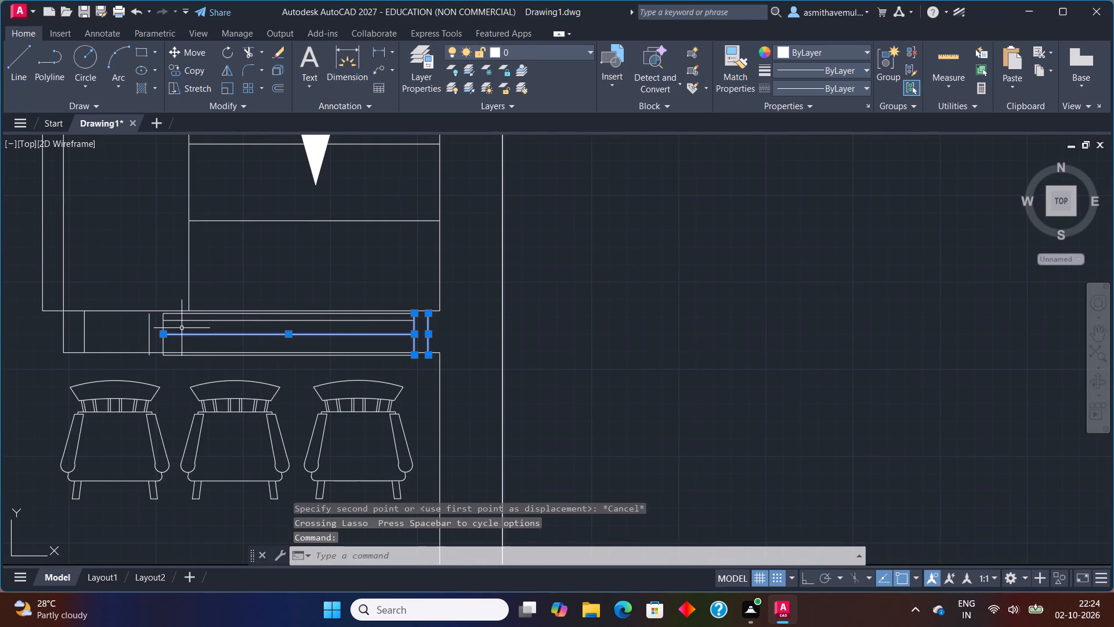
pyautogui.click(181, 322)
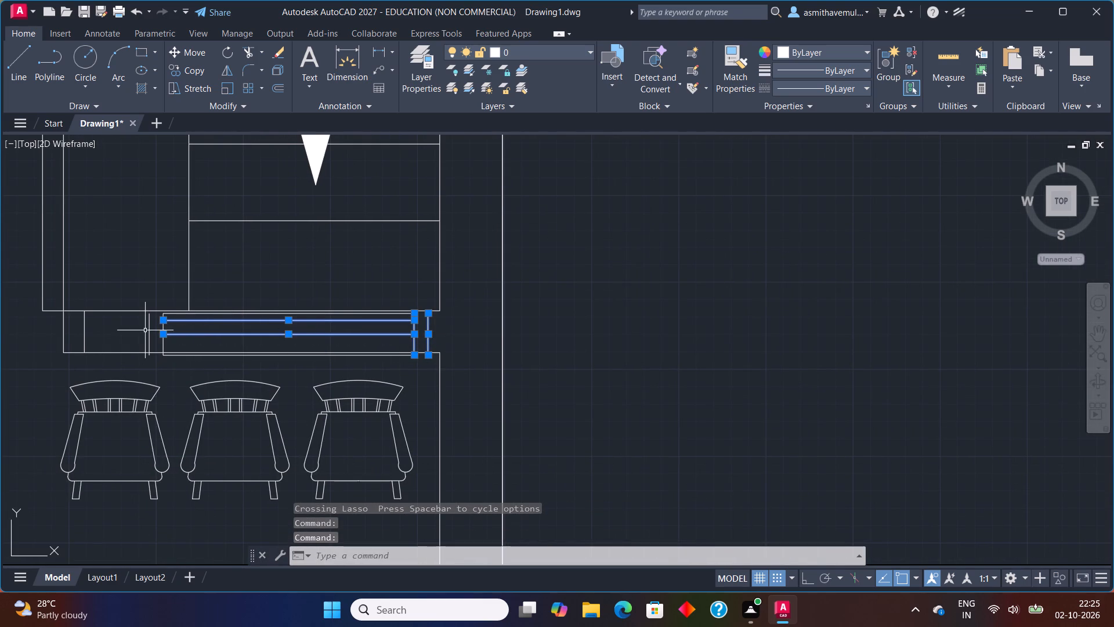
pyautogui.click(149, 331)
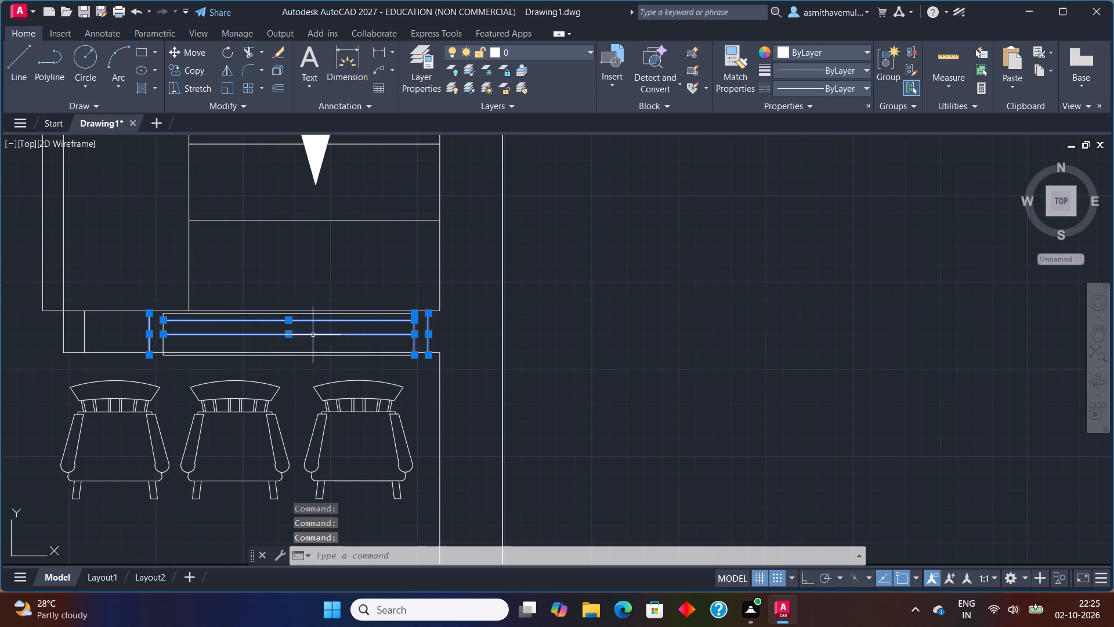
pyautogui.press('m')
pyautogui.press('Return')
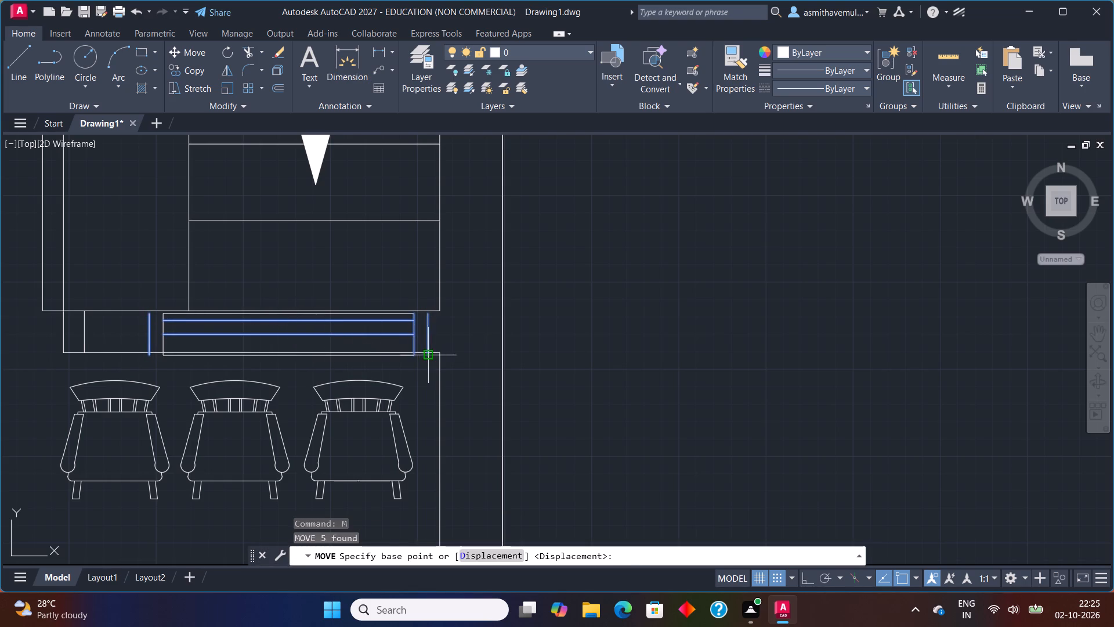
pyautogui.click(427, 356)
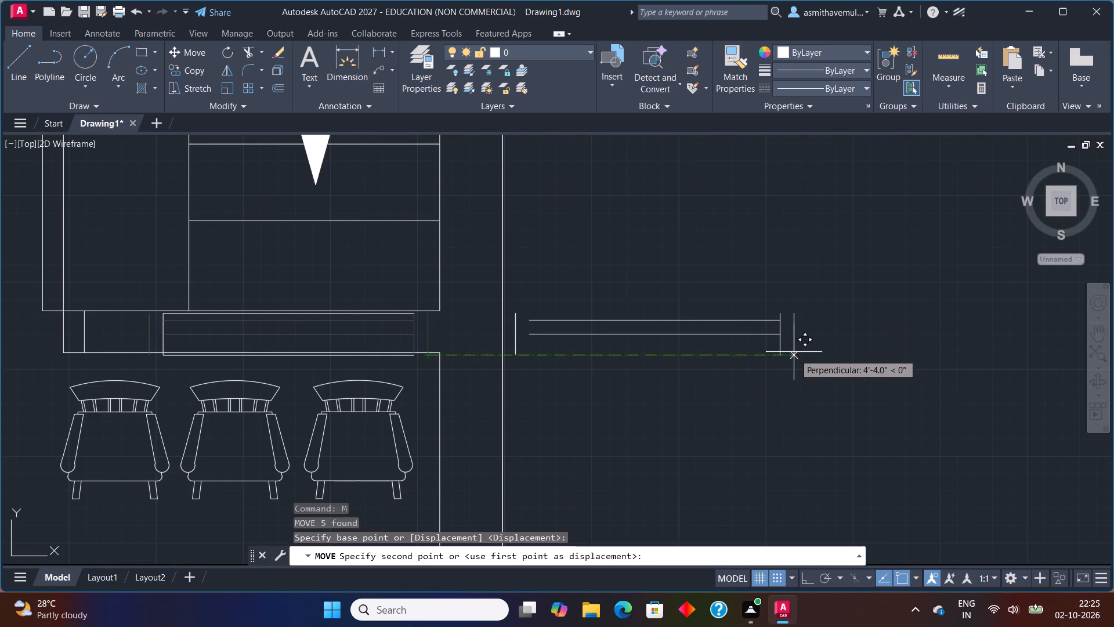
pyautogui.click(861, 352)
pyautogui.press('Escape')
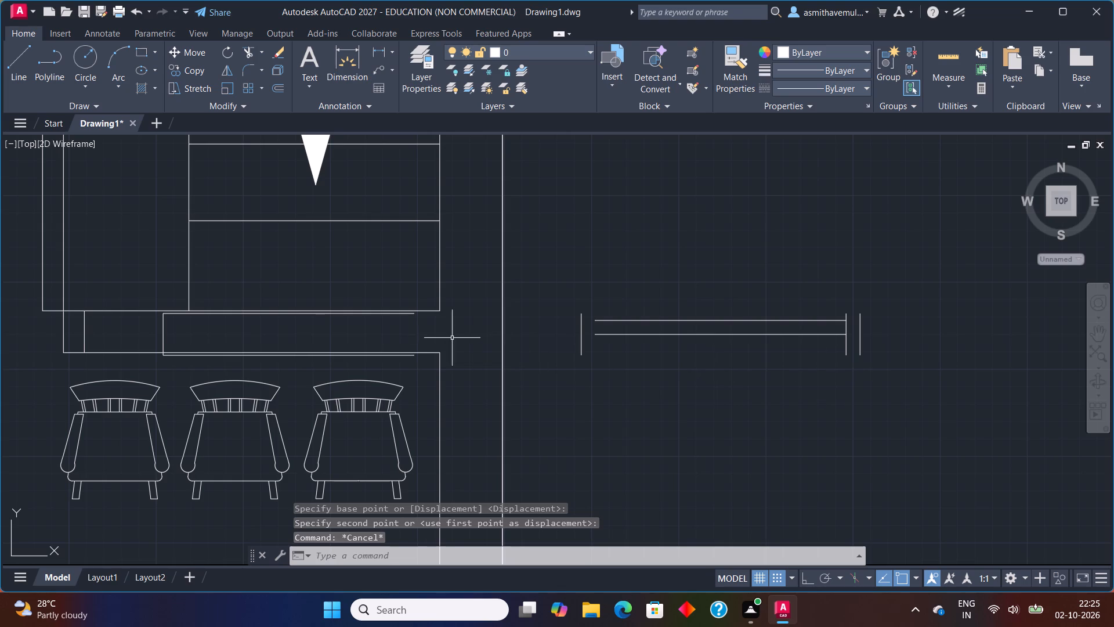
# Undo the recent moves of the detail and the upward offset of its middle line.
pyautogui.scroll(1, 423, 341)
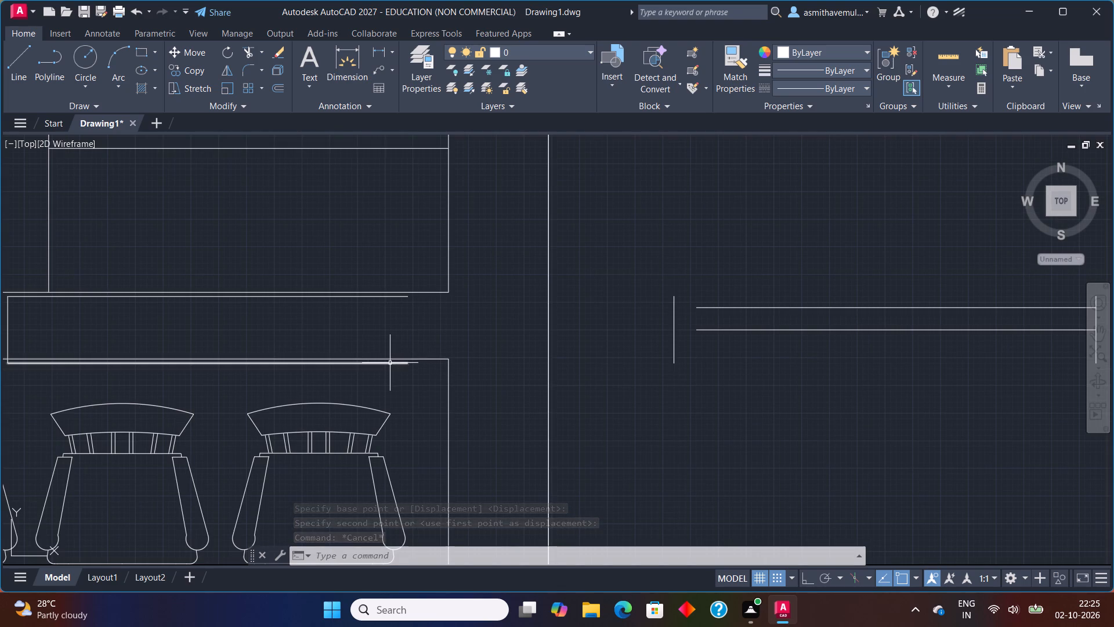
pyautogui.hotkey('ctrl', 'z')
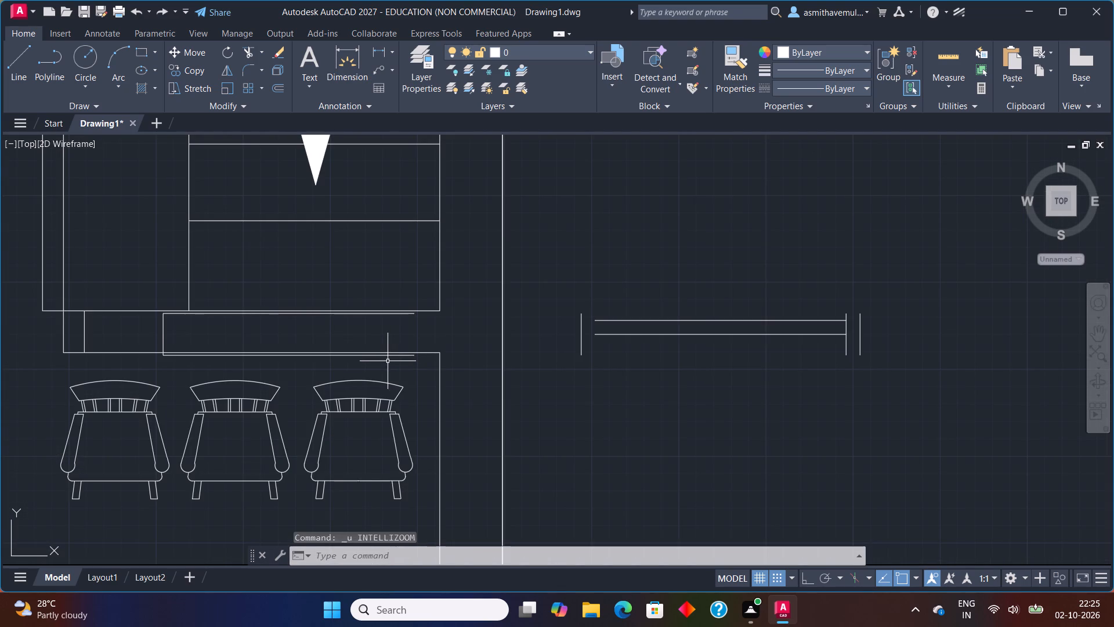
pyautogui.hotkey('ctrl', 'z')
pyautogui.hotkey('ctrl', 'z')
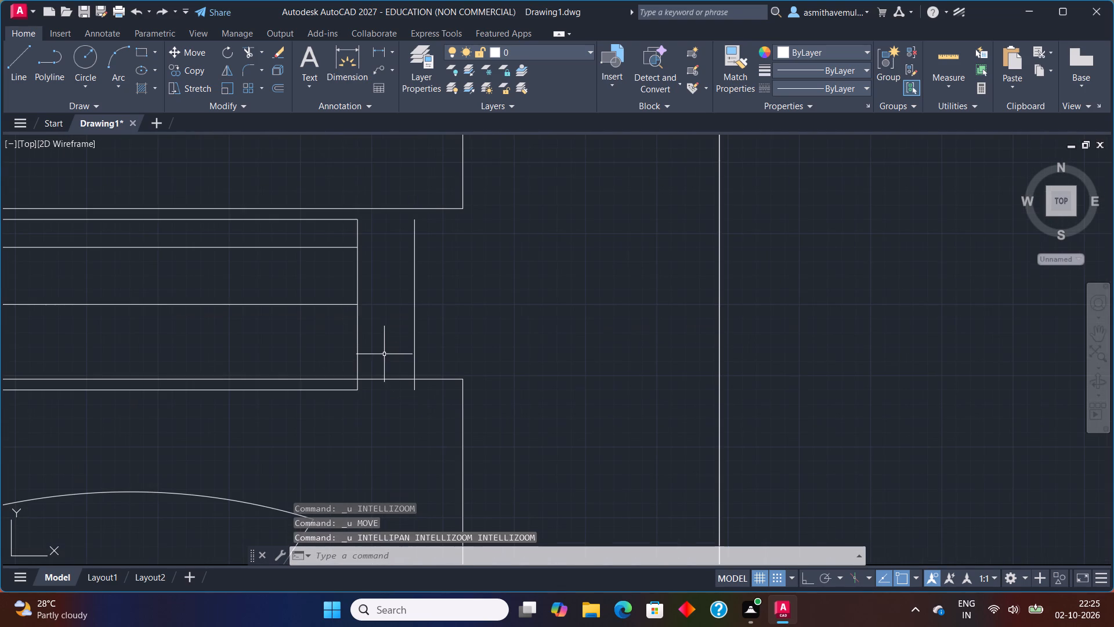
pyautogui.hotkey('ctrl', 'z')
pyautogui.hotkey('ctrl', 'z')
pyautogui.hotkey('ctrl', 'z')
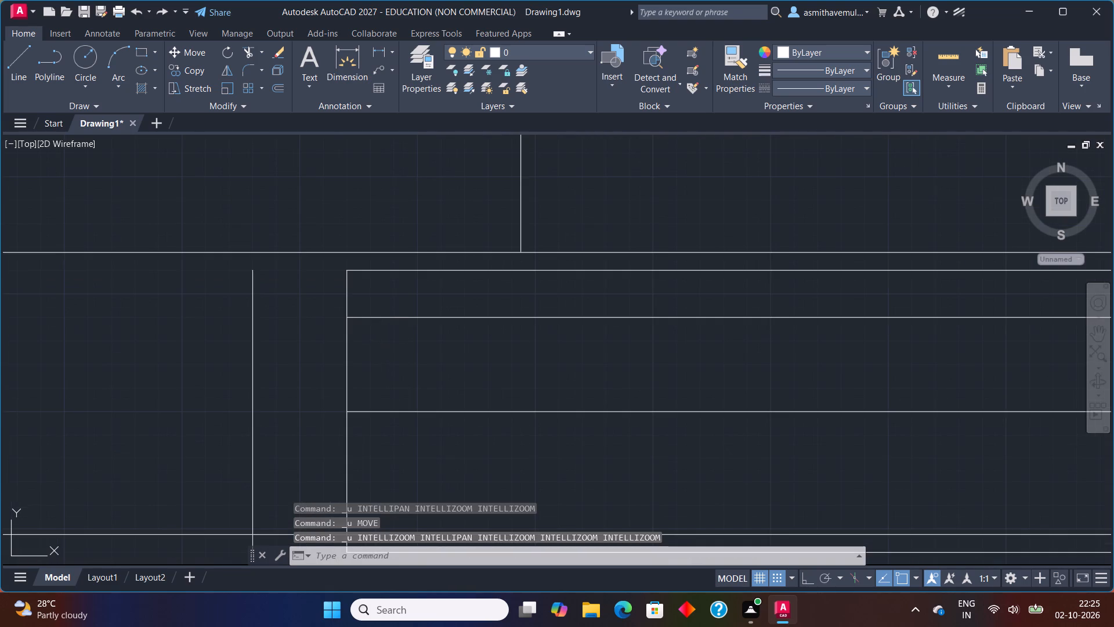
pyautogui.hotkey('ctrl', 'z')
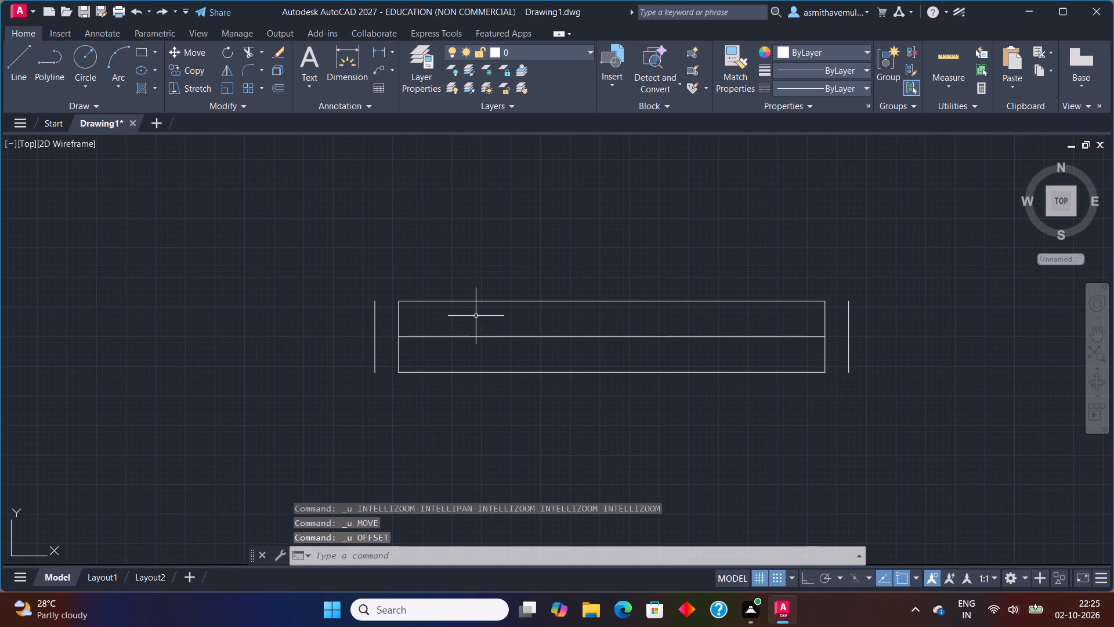
# Offset the rectangle's middle horizontal line 2" upward.
pyautogui.press('o')
pyautogui.press('Return')
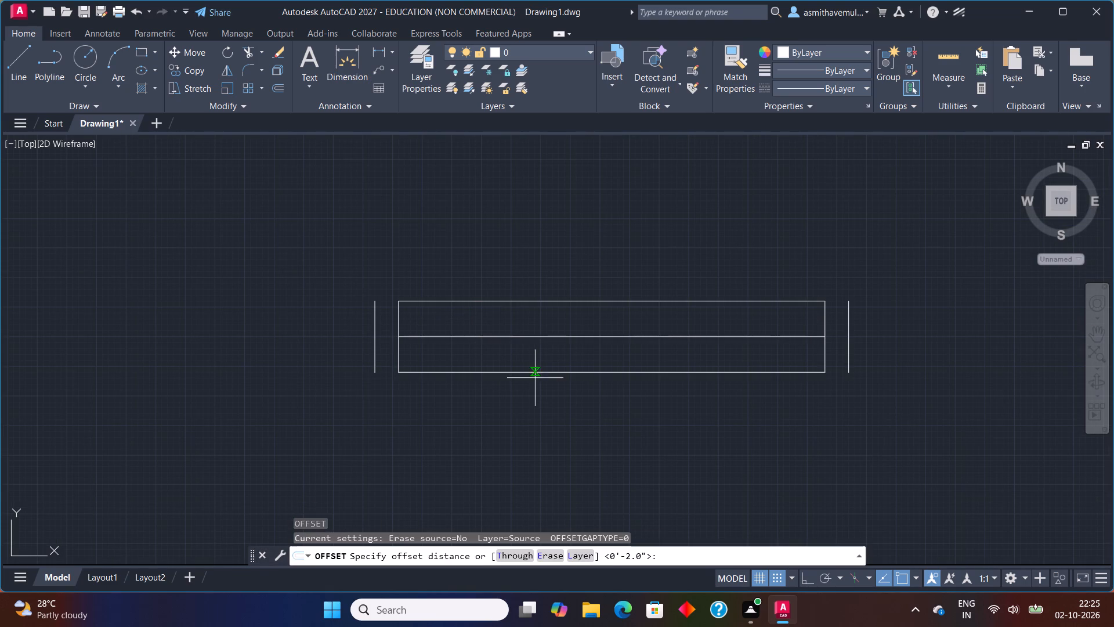
pyautogui.press('2')
pyautogui.hotkey('shift', '"')
pyautogui.press('Return')
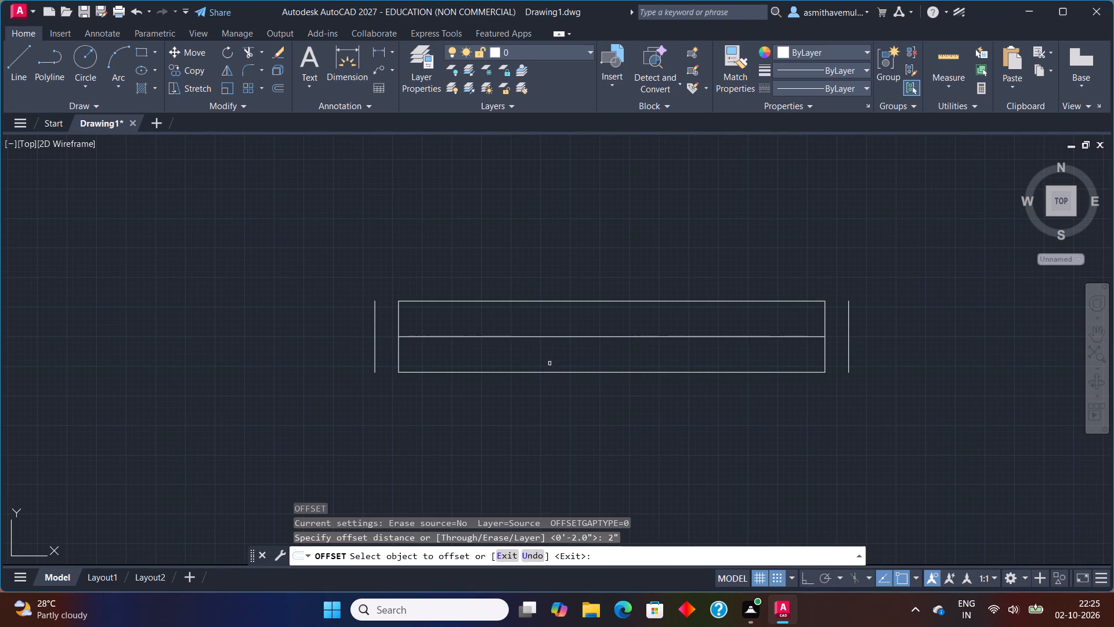
pyautogui.click(554, 338)
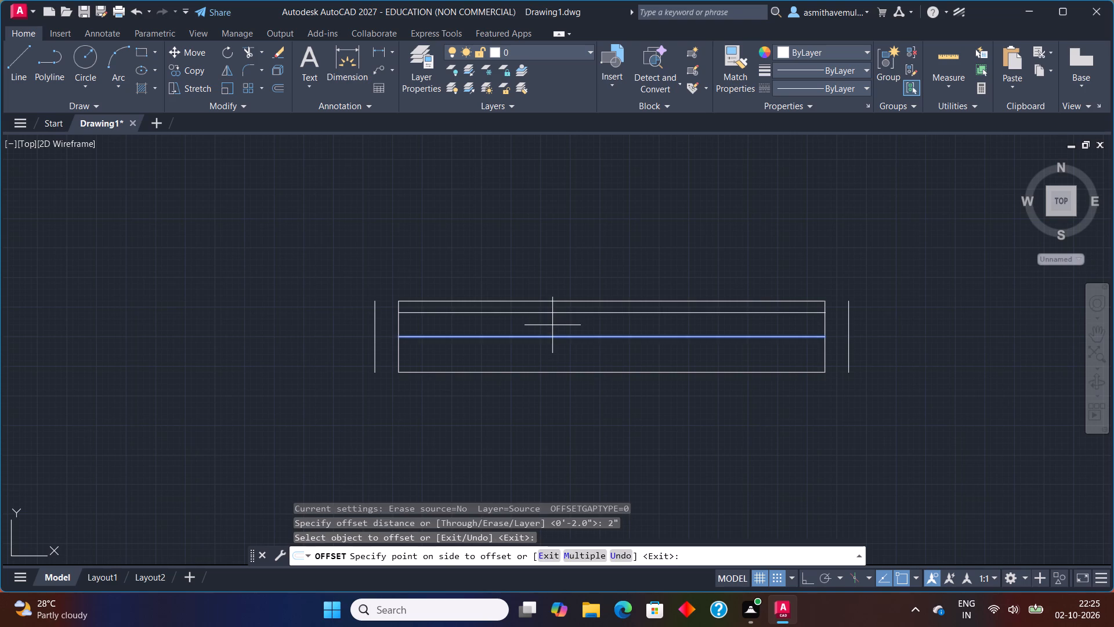
pyautogui.click(552, 323)
pyautogui.press('Escape')
# Move the whole rectangular detail from its left outer line's top end onto the upper wall line above the three sit-out chairs.
pyautogui.moveTo(969, 329); pyautogui.dragTo(268, 348)
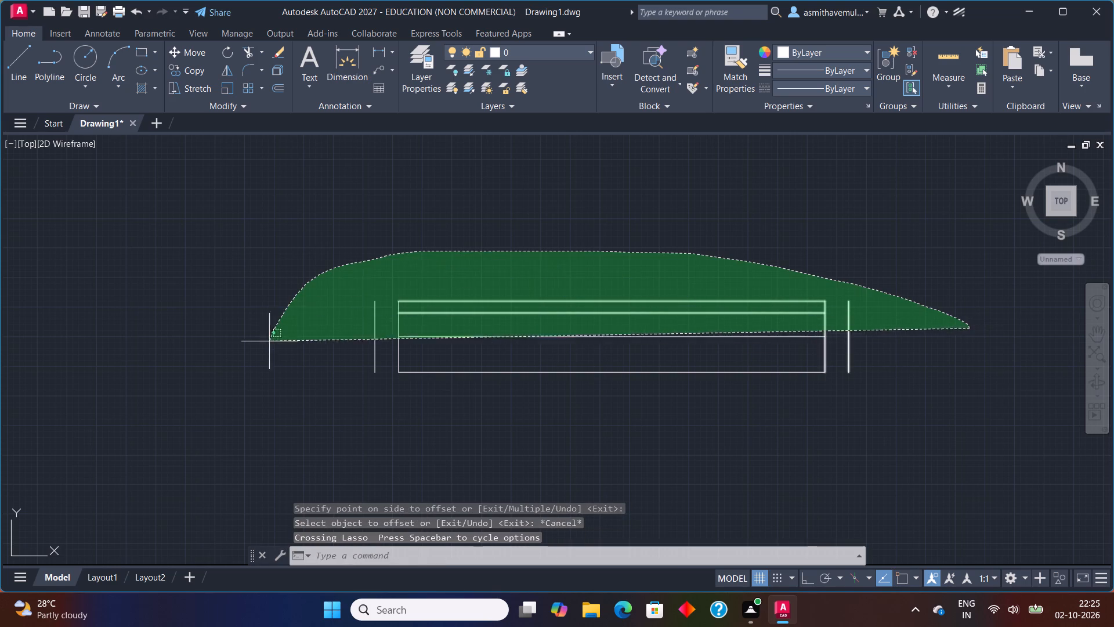
pyautogui.moveTo(268, 348); pyautogui.dragTo(775, 460)
pyautogui.press('m')
pyautogui.press('Return')
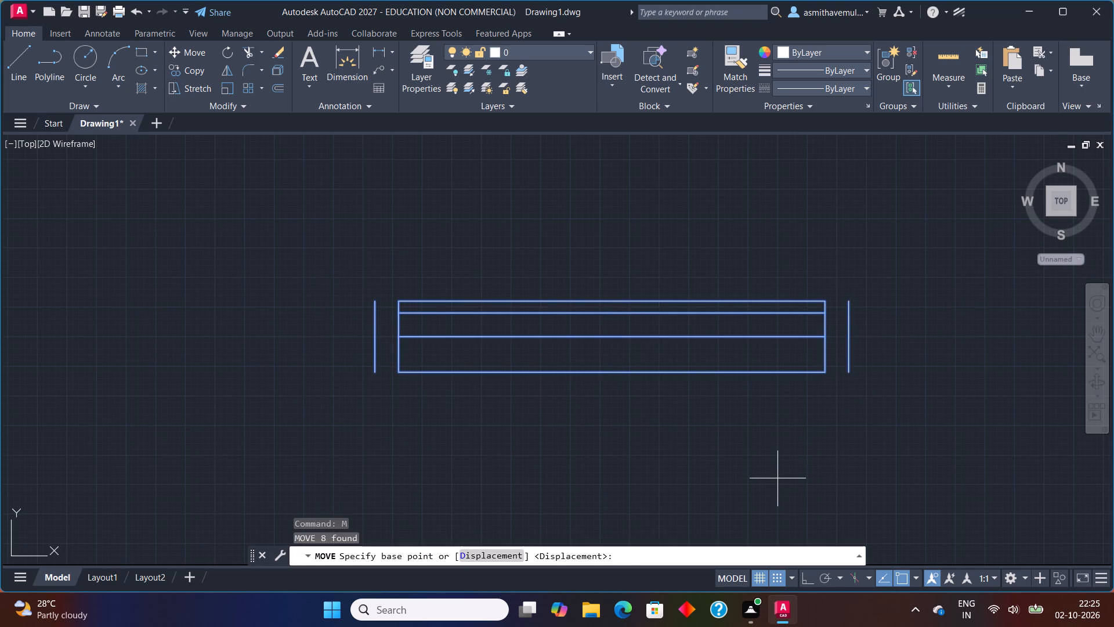
pyautogui.press('F8')
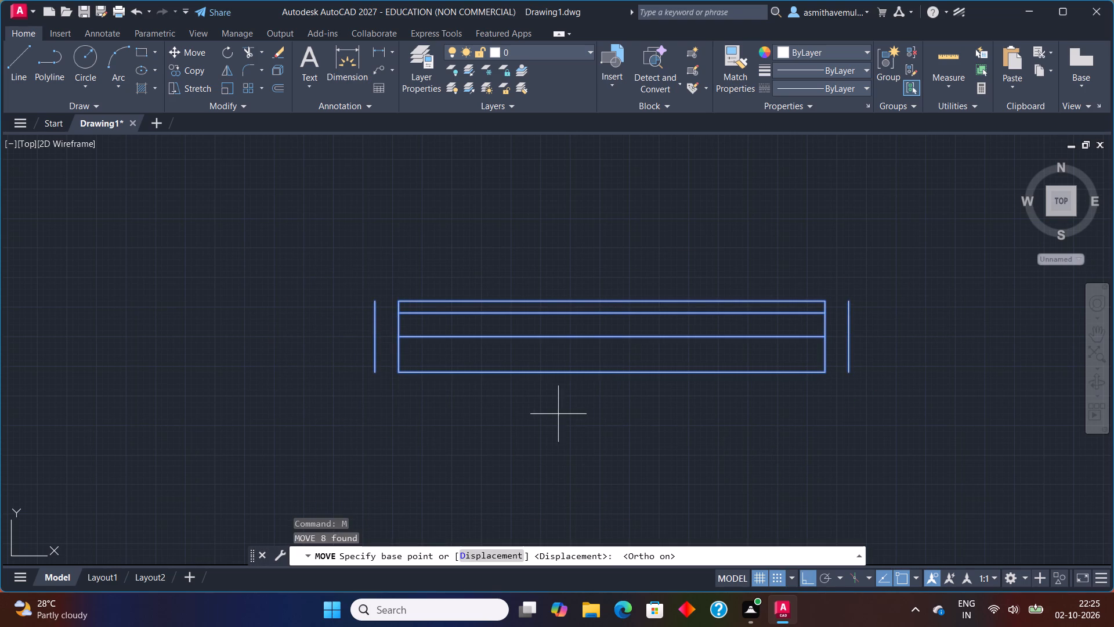
pyautogui.press('F8')
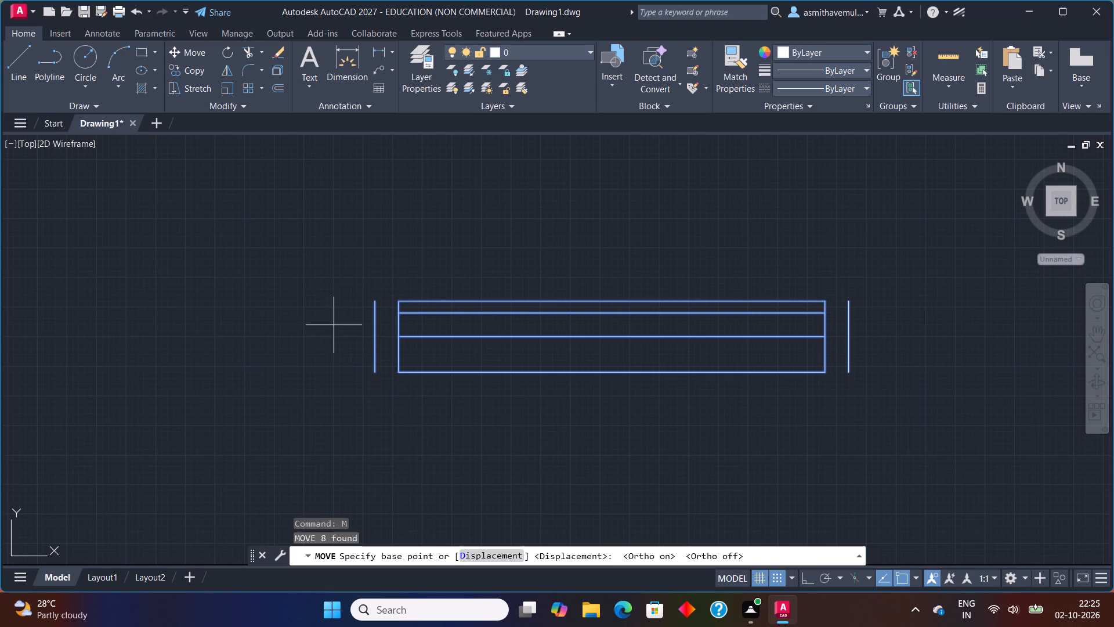
pyautogui.click(373, 298)
pyautogui.scroll(-2, 122, 319)
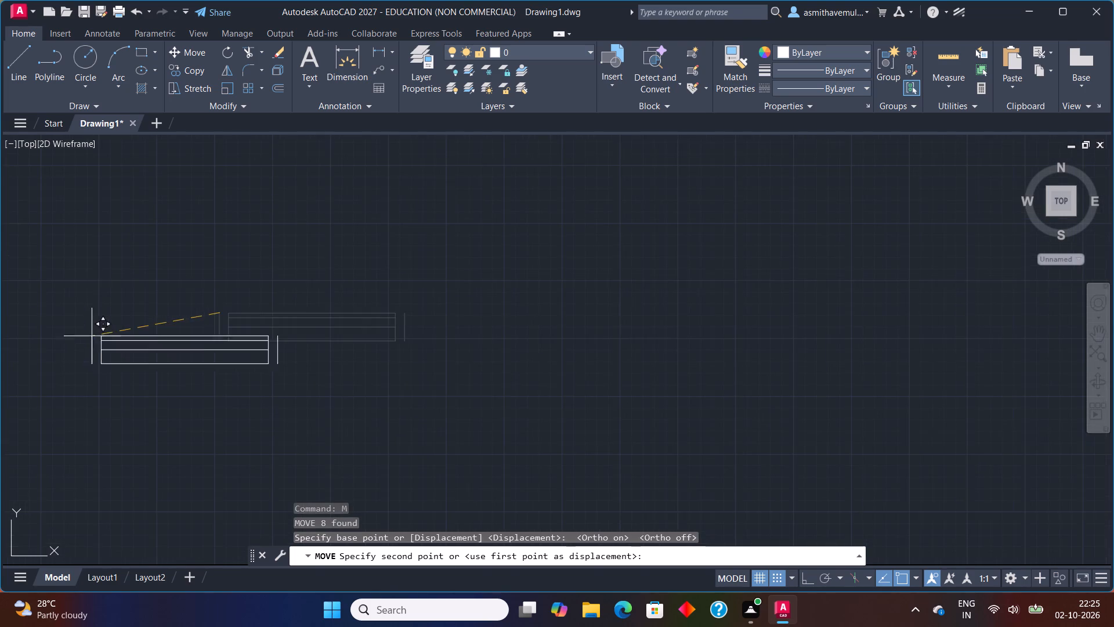
pyautogui.moveTo(87, 340); pyautogui.dragTo(1113, 337, button='middle')
pyautogui.scroll(-2, 472, 412)
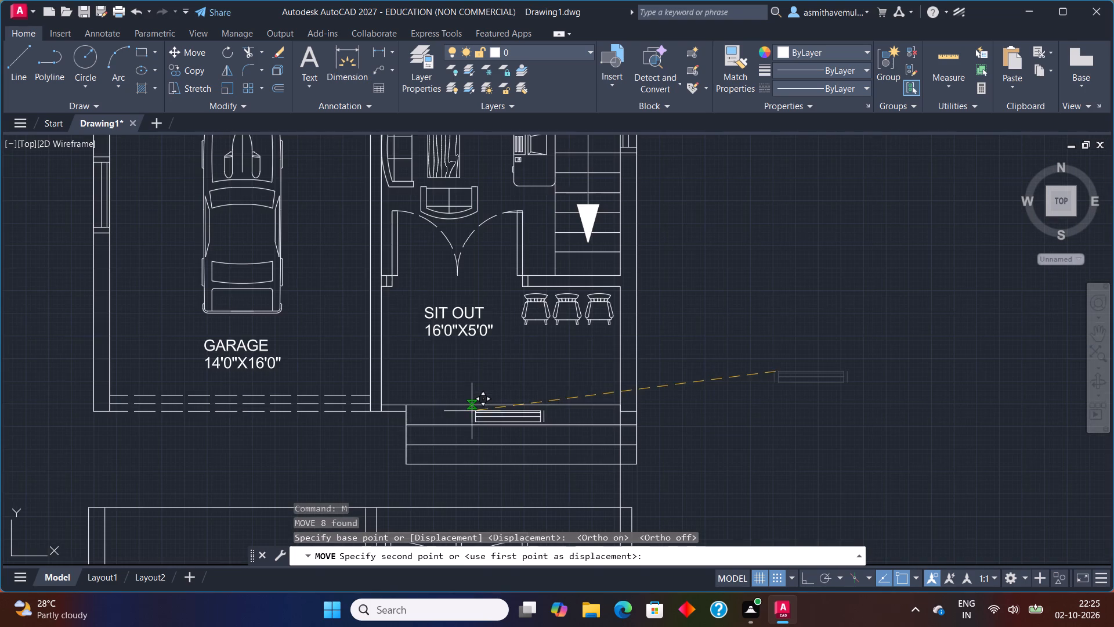
pyautogui.scroll(4, 567, 263)
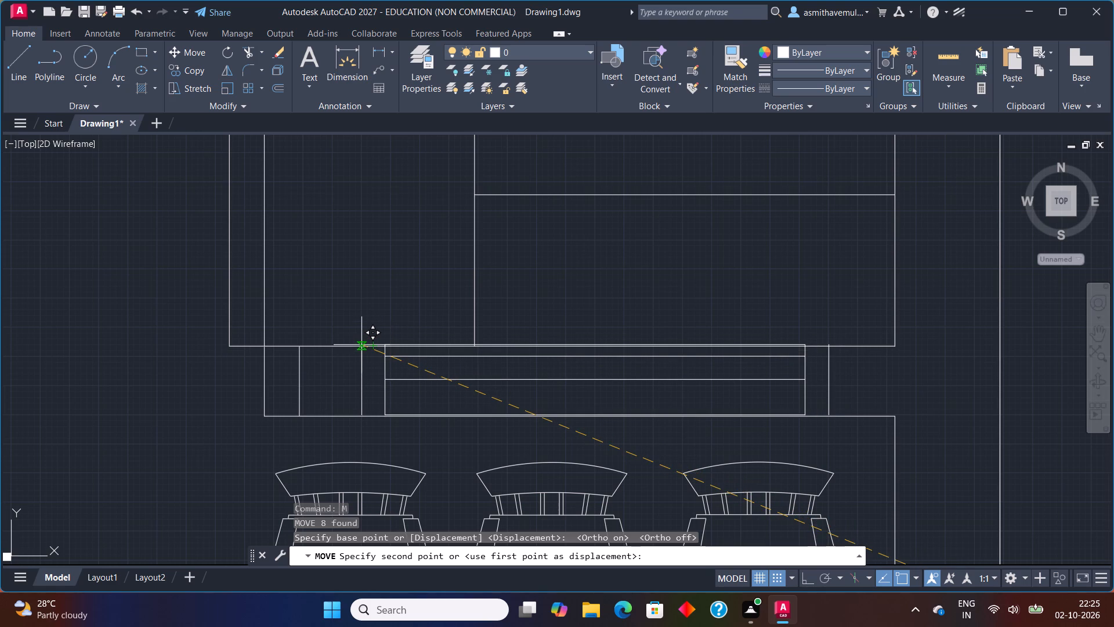
pyautogui.scroll(2, 363, 346)
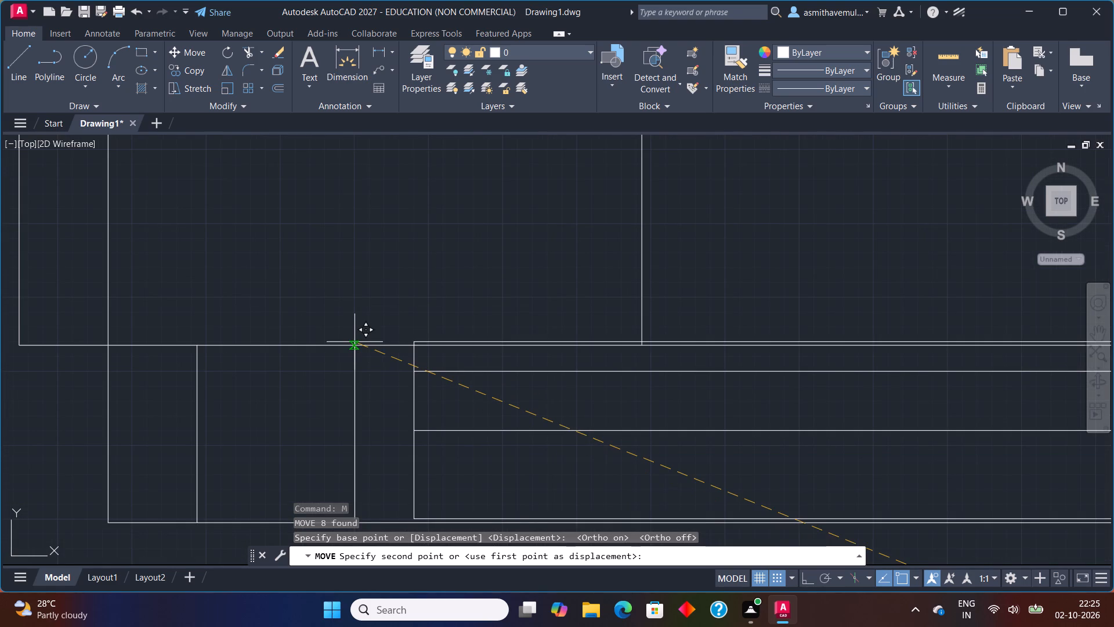
pyautogui.click(356, 348)
# Delete the detail's long bottom and top edges that overlap the wall lines.
pyautogui.scroll(-3, 528, 361)
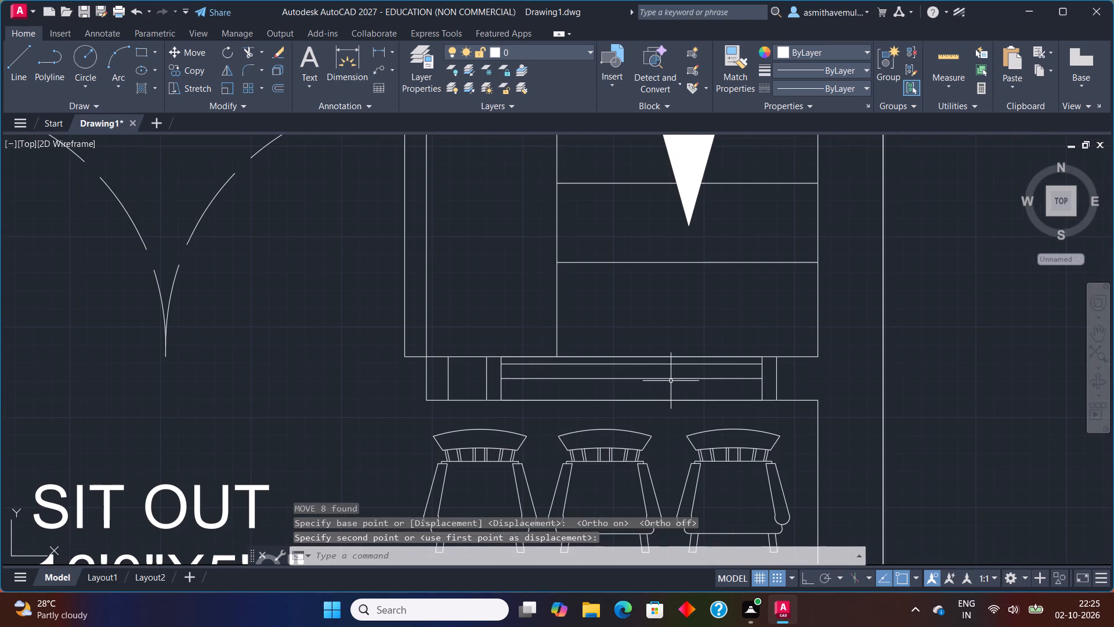
pyautogui.click(667, 402)
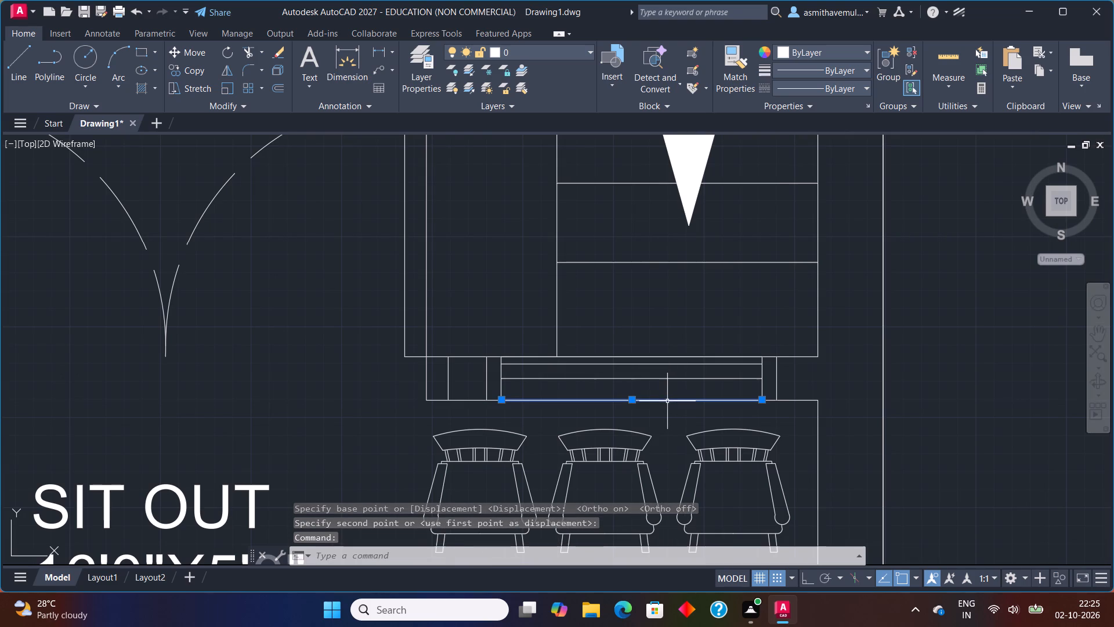
pyautogui.press('Delete')
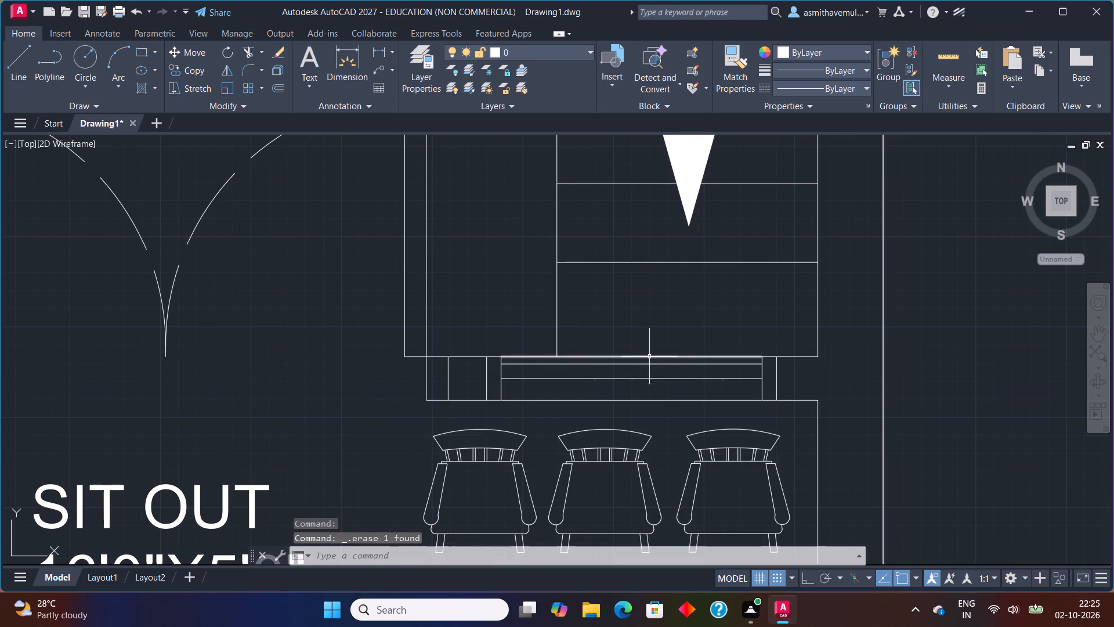
pyautogui.click(649, 358)
pyautogui.press('Delete')
pyautogui.scroll(-3, 765, 330)
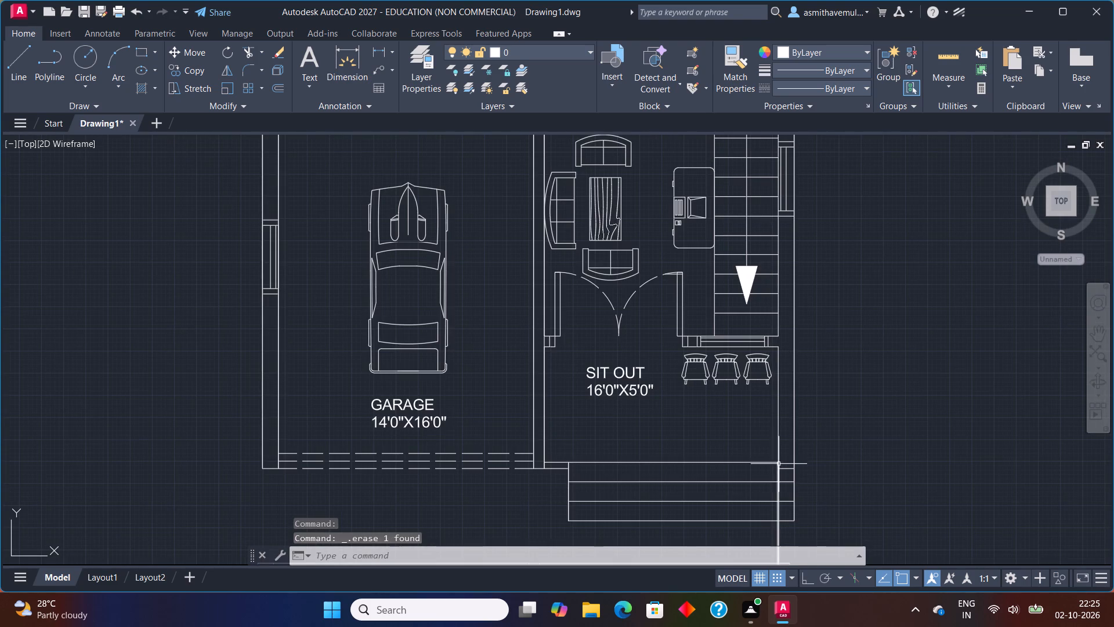
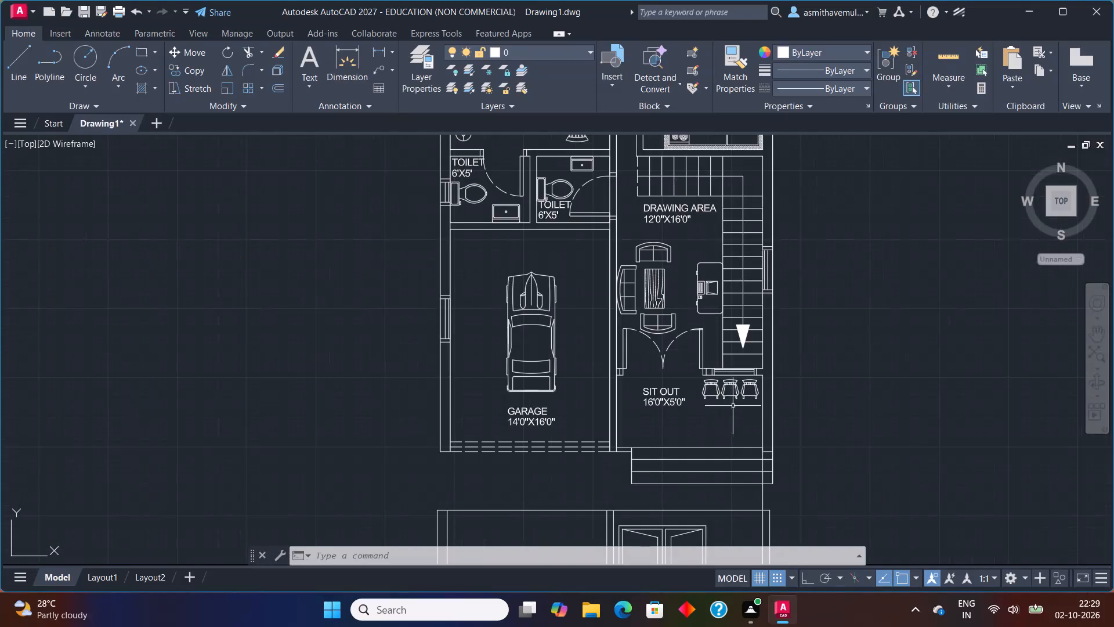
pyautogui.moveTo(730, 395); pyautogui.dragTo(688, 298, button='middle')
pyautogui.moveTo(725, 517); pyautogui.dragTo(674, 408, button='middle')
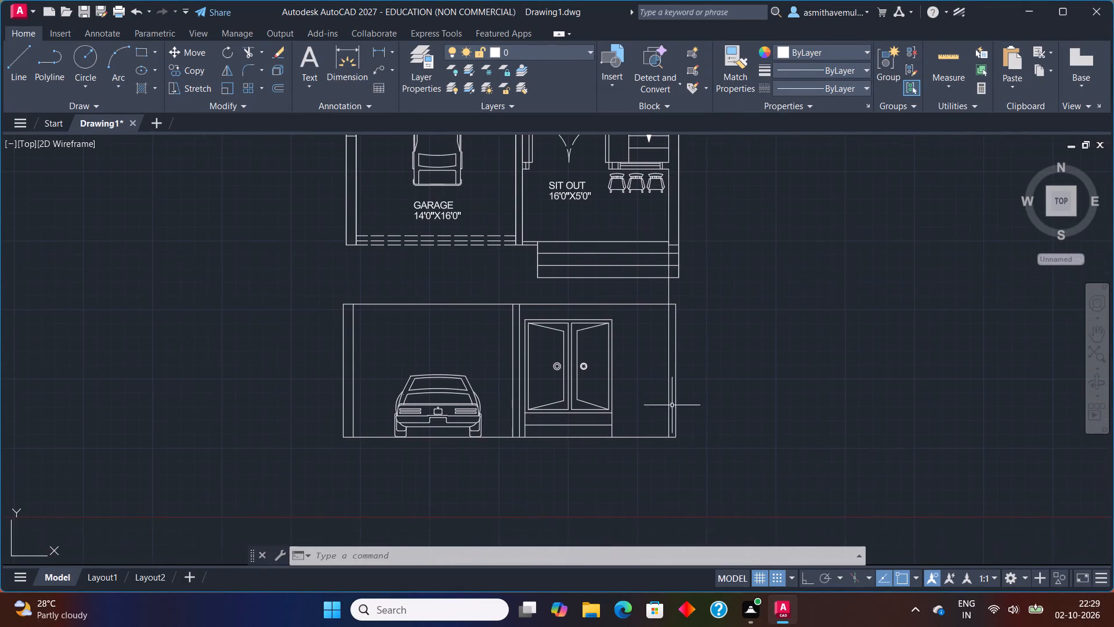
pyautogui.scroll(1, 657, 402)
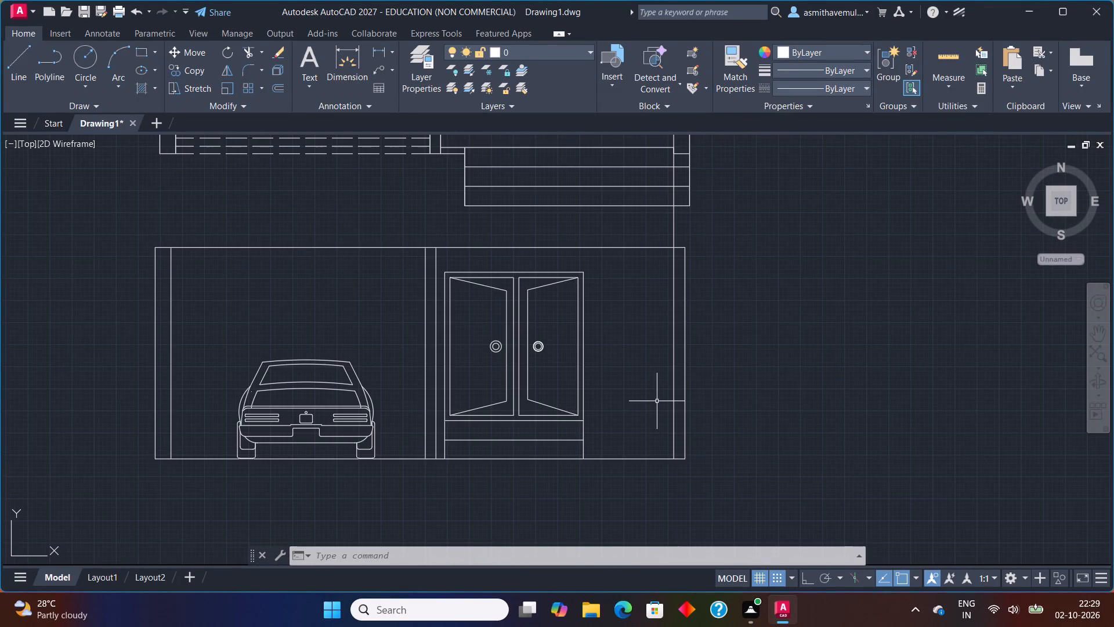
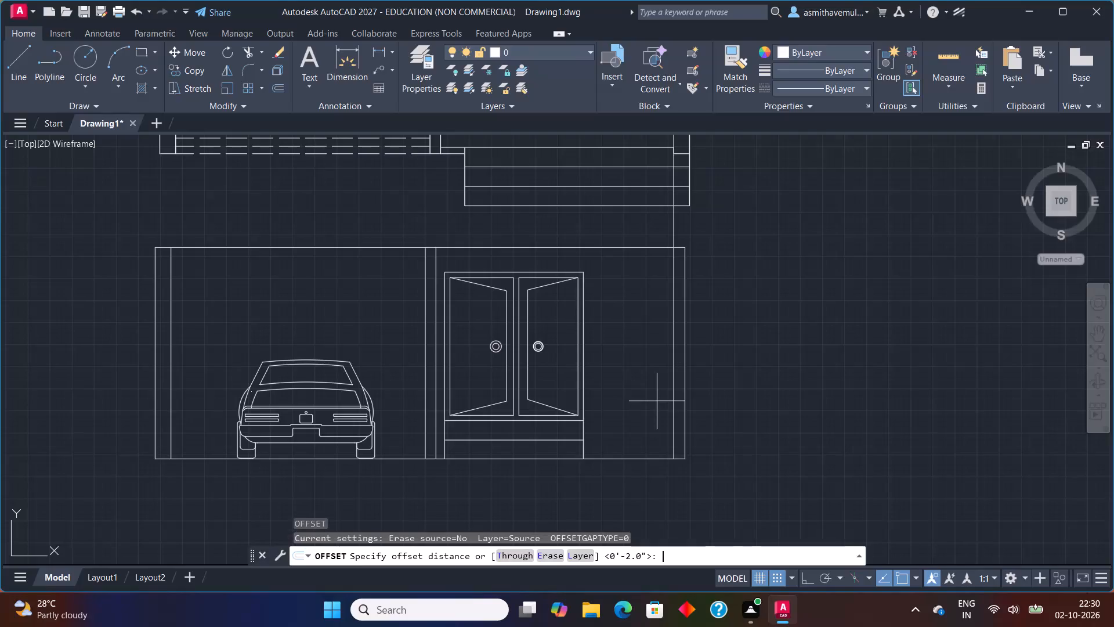
# Offset the front elevation's ground line 2'6" upward.
pyautogui.write("2'")
pyautogui.press('6')
pyautogui.hotkey('shift', '"')
pyautogui.press('Return')
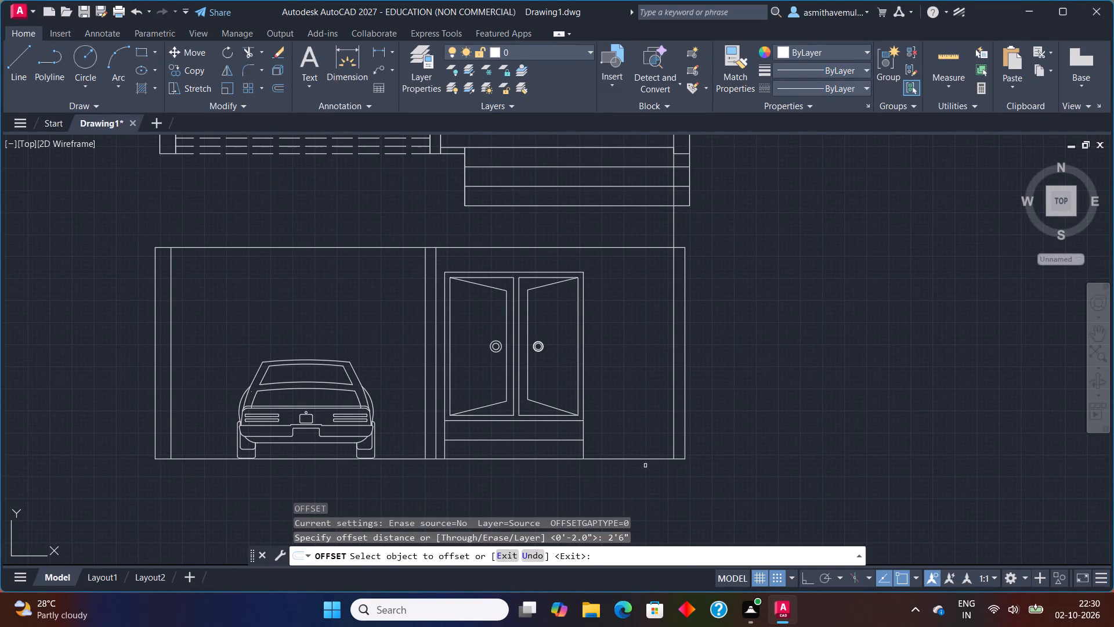
pyautogui.click(646, 462)
pyautogui.click(646, 409)
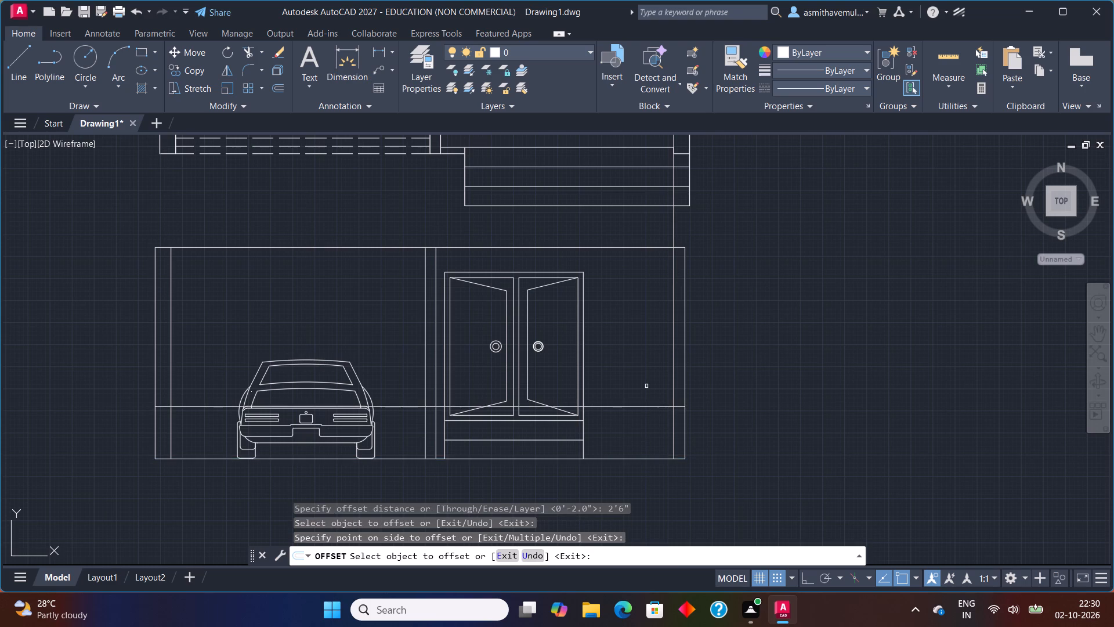
pyautogui.press('Escape')
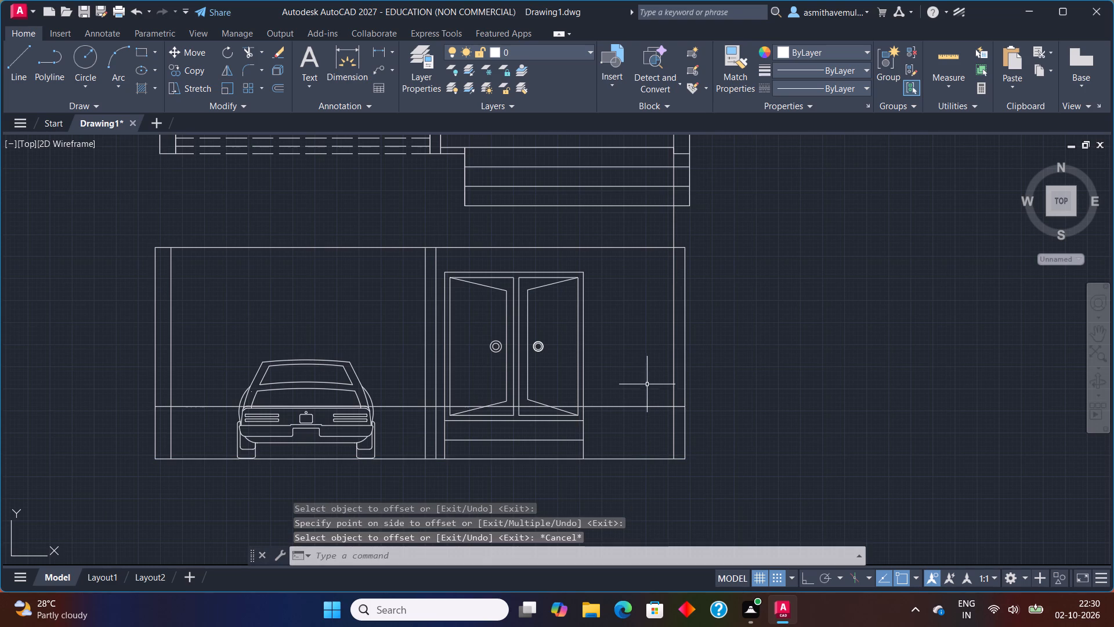
# Offset the new horizontal line in the elevation 4'6" further upward.
pyautogui.press('o')
pyautogui.press('Return')
pyautogui.press('4')
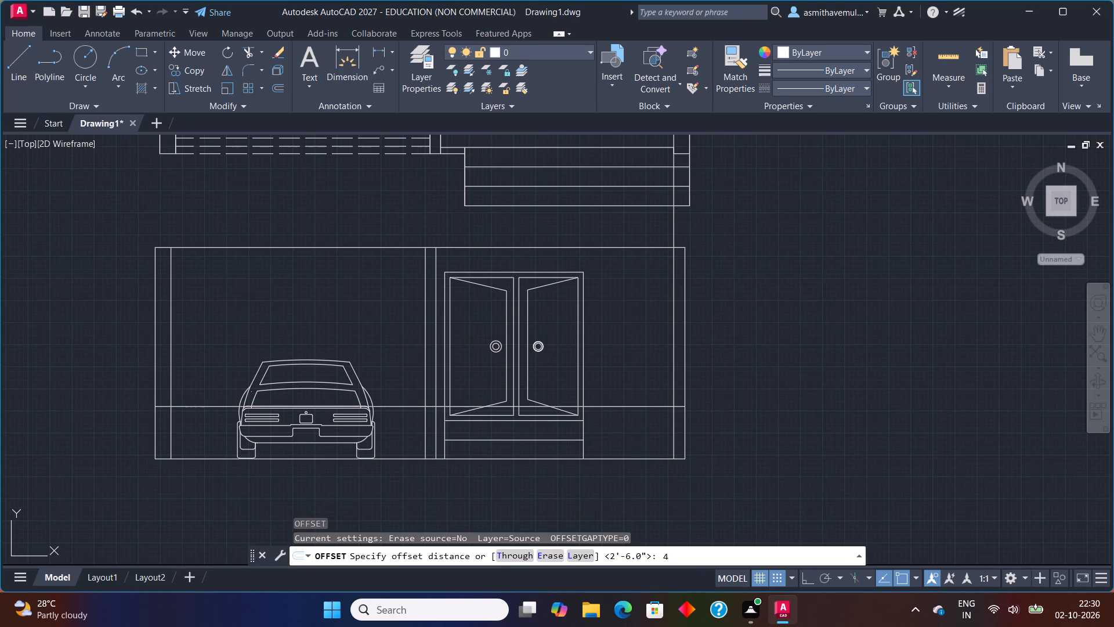
pyautogui.press("'")
pyautogui.press('6')
pyautogui.hotkey('shift', '"')
pyautogui.press('Return')
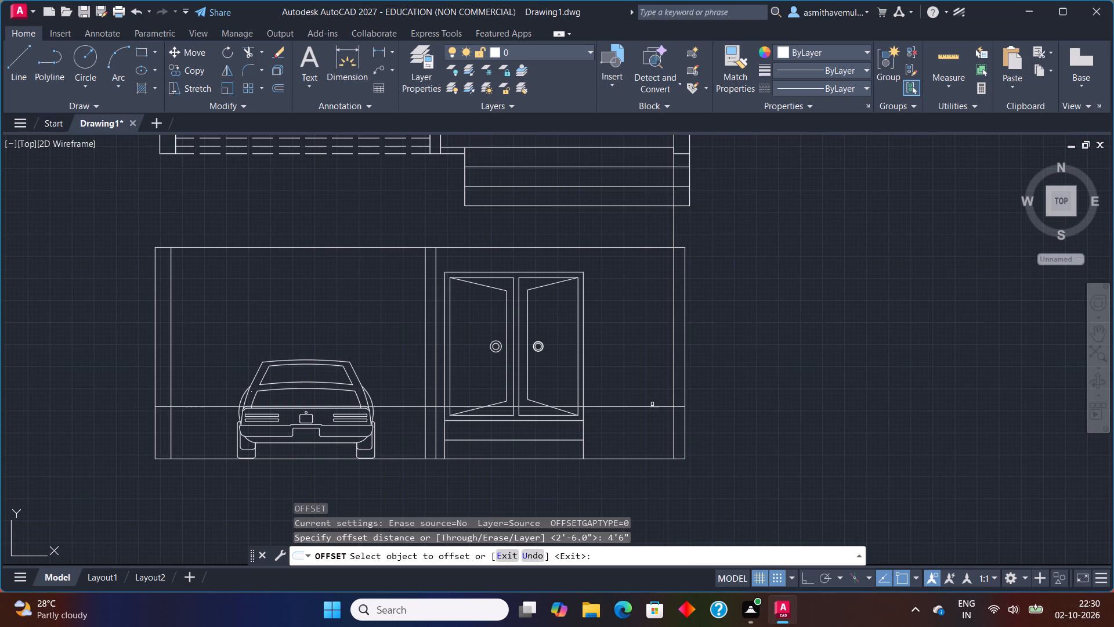
pyautogui.click(651, 409)
pyautogui.click(648, 369)
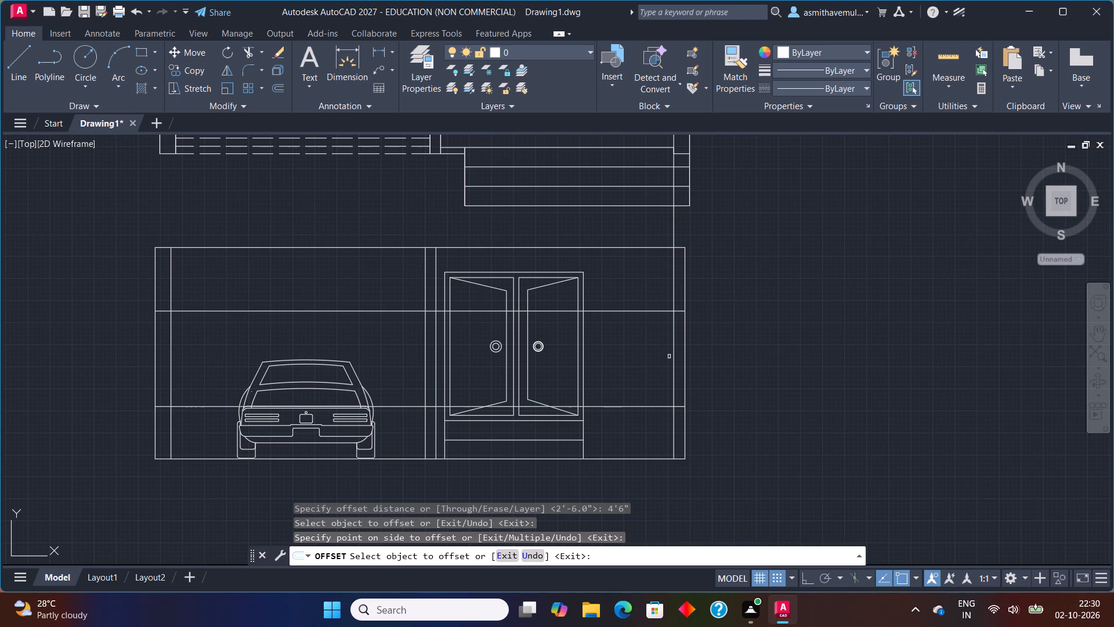
pyautogui.press('Escape')
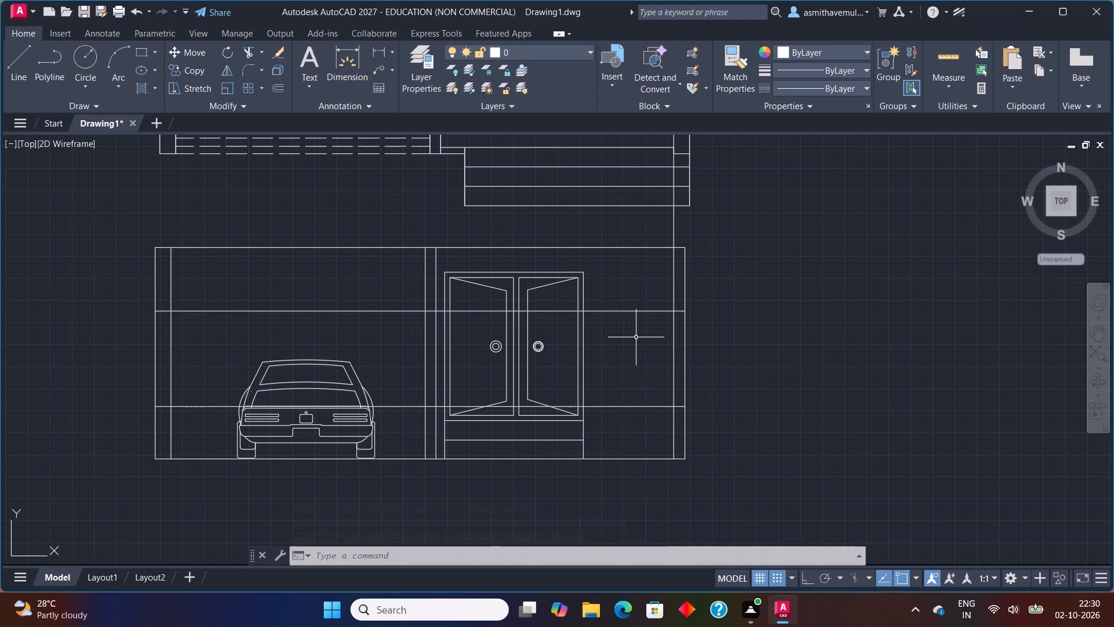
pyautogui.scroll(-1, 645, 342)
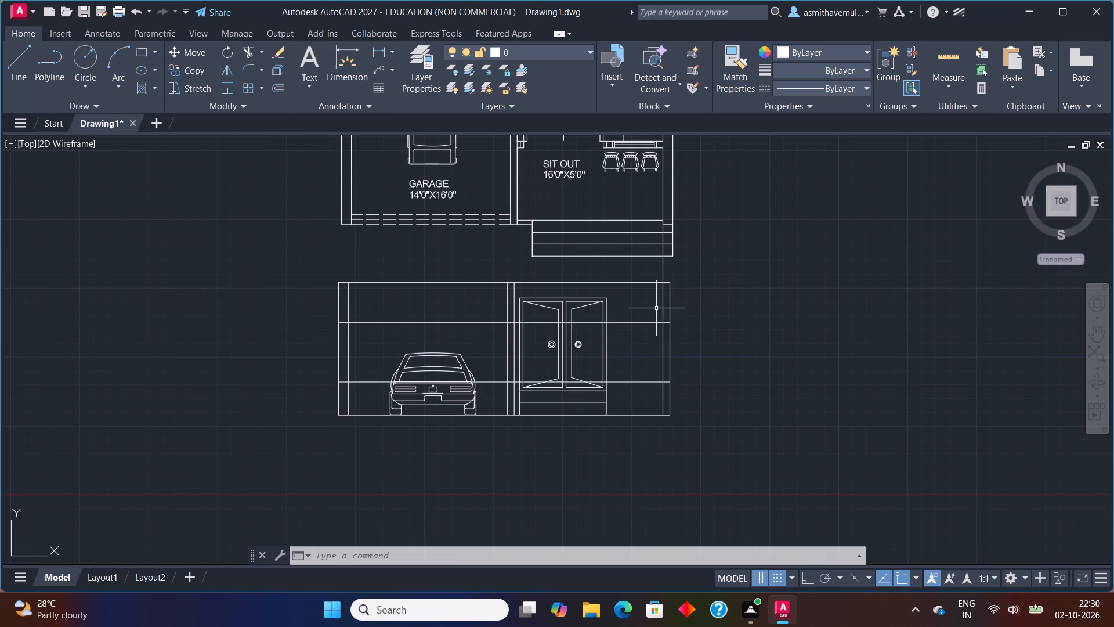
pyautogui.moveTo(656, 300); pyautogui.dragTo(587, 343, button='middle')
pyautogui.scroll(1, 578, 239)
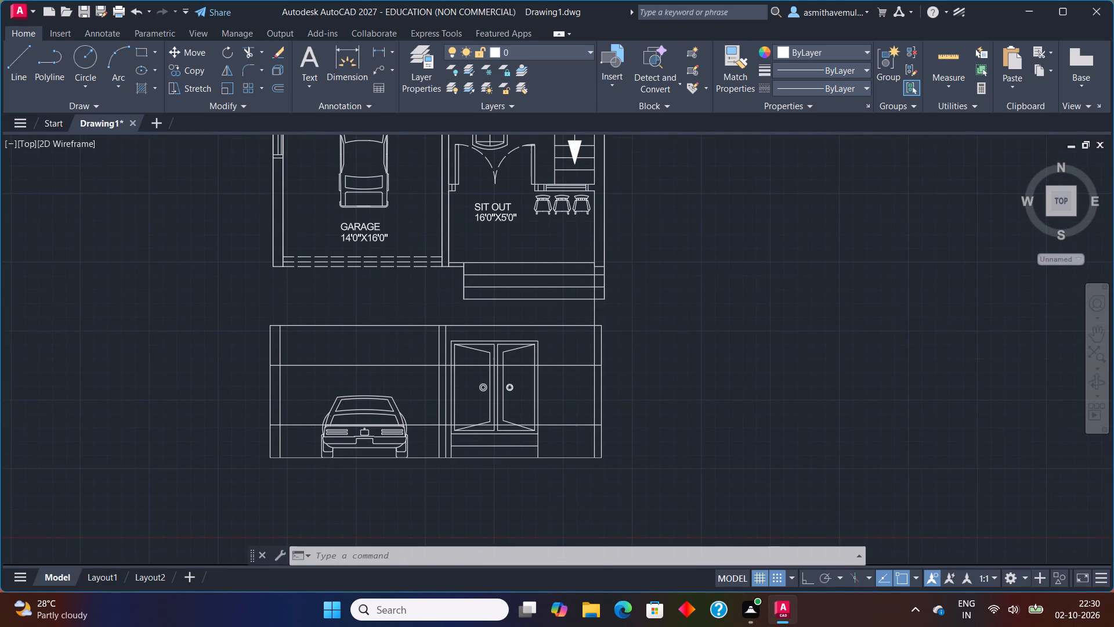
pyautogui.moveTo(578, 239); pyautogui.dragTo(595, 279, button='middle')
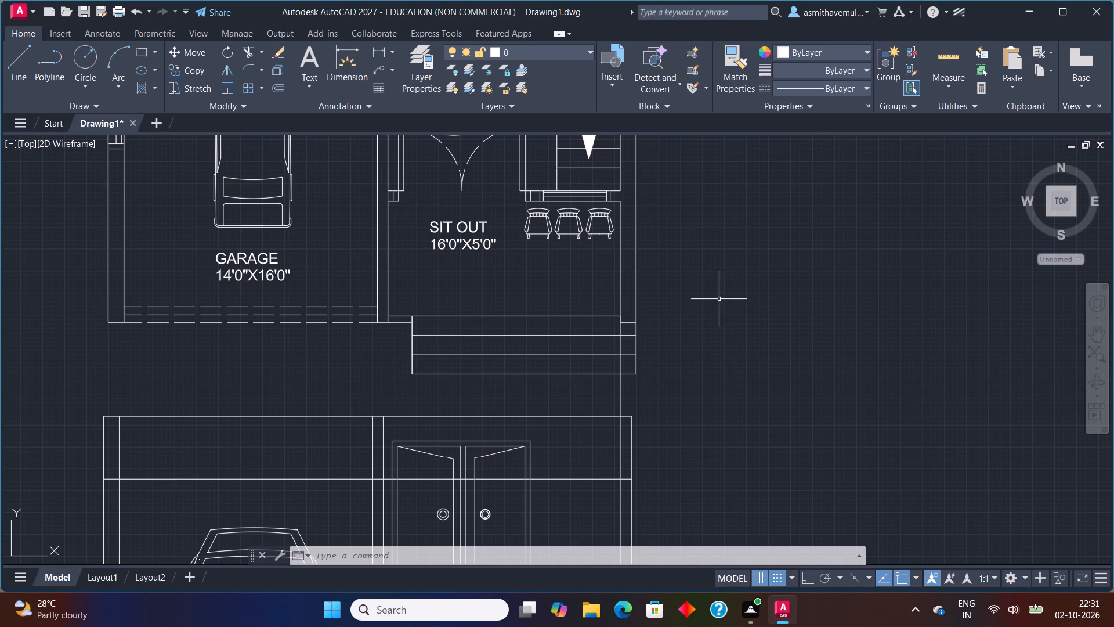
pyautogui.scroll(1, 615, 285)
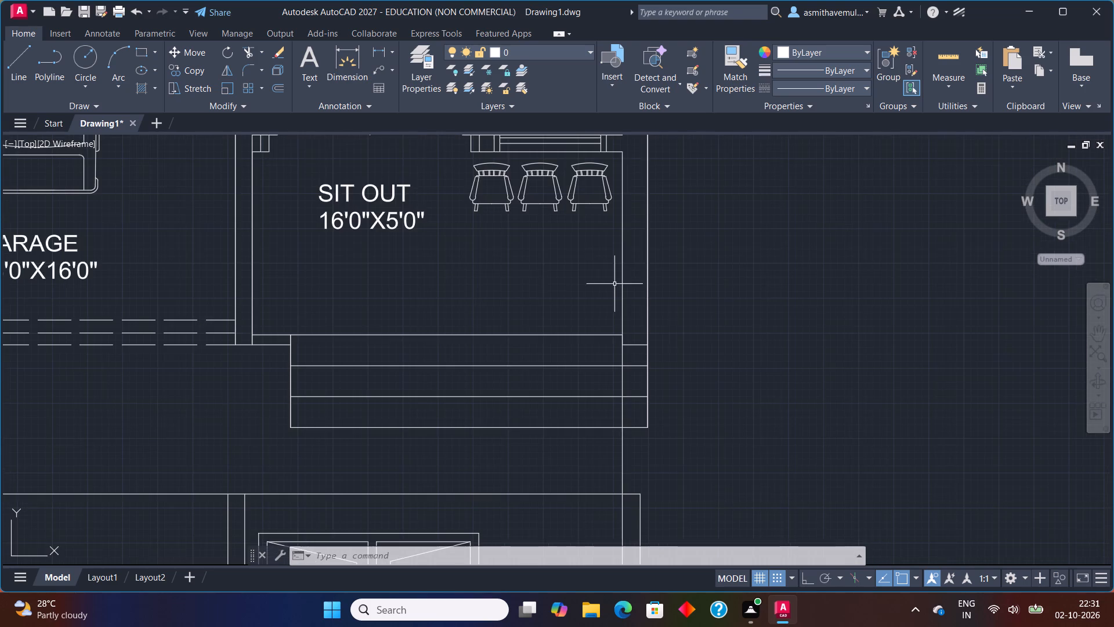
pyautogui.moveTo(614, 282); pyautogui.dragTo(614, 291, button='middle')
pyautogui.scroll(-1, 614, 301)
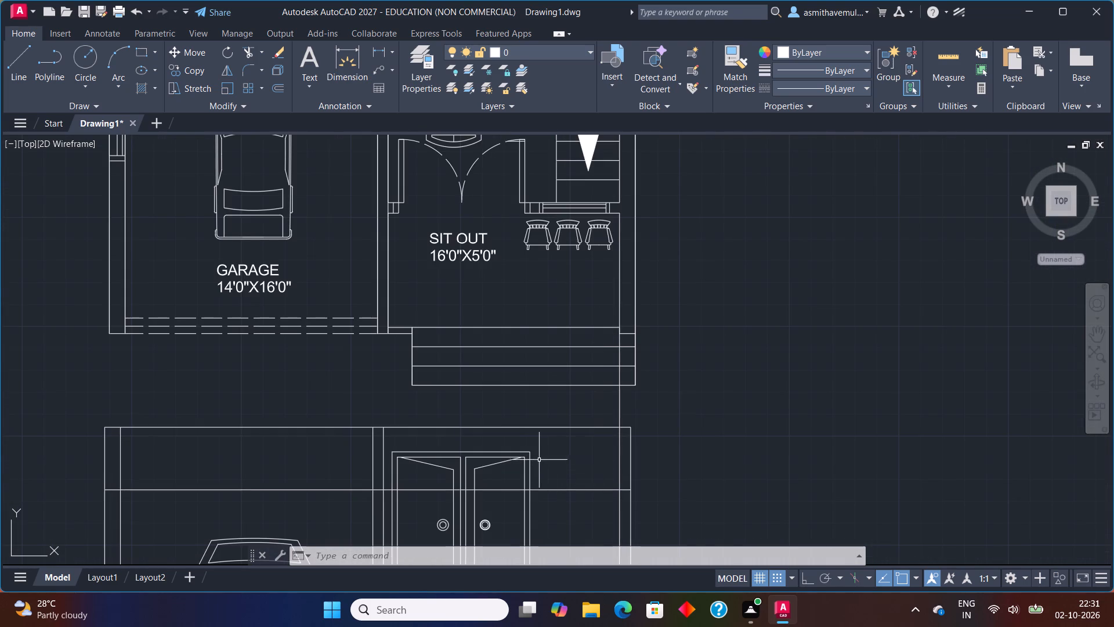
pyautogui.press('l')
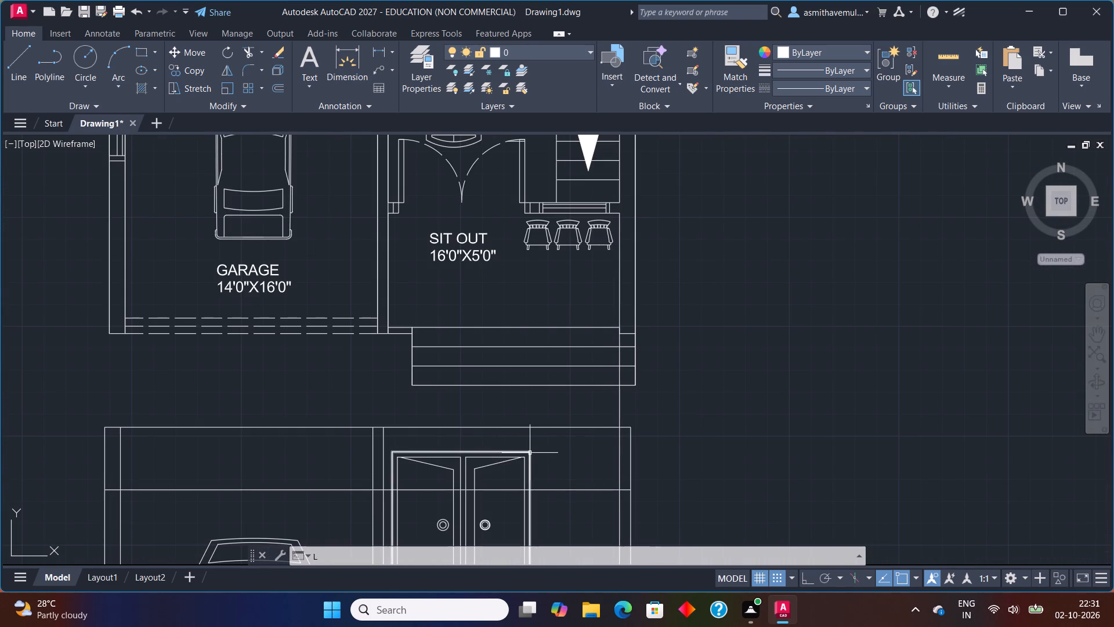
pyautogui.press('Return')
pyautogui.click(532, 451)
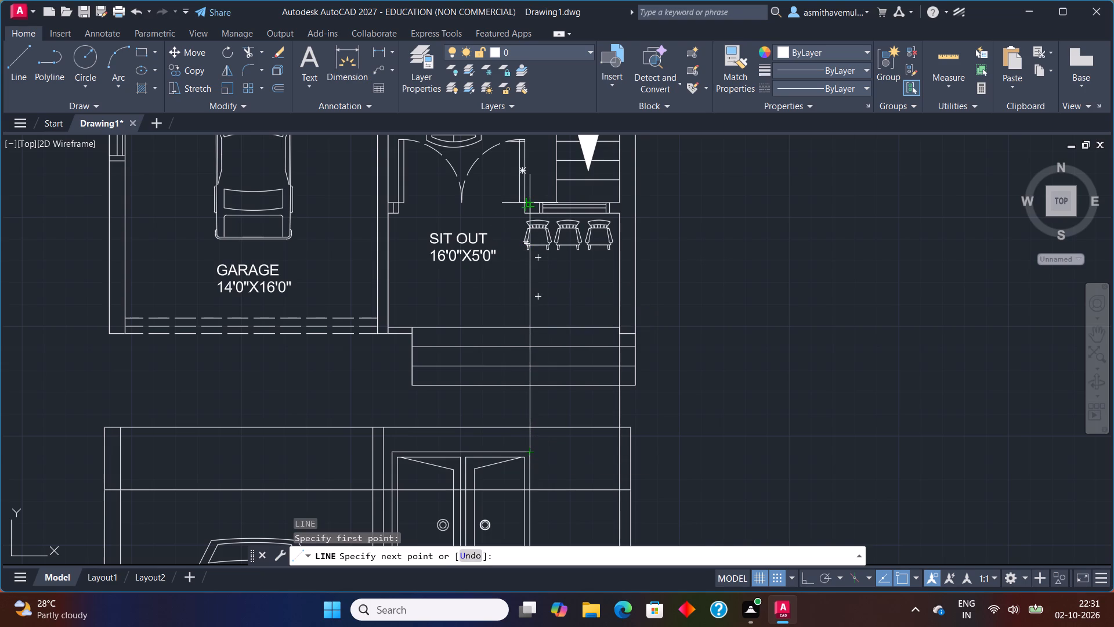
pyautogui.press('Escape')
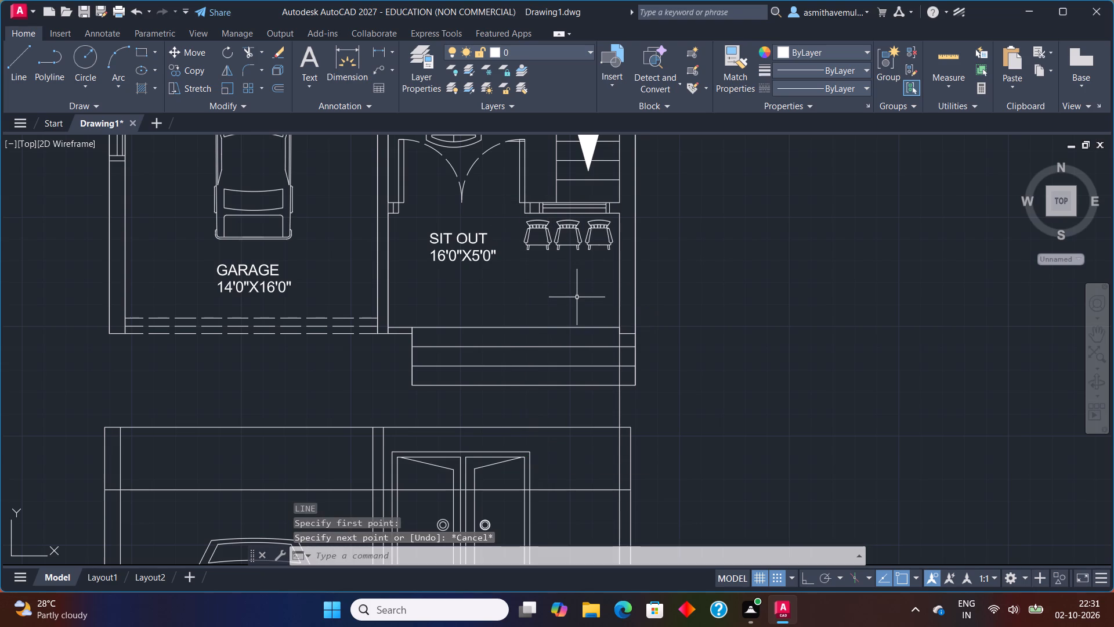
# With Ortho on, draw a vertical line from the left end of the sit-out window in plan down to the elevation's lower offset line.
pyautogui.press('l')
pyautogui.press('Return')
pyautogui.scroll(1, 545, 239)
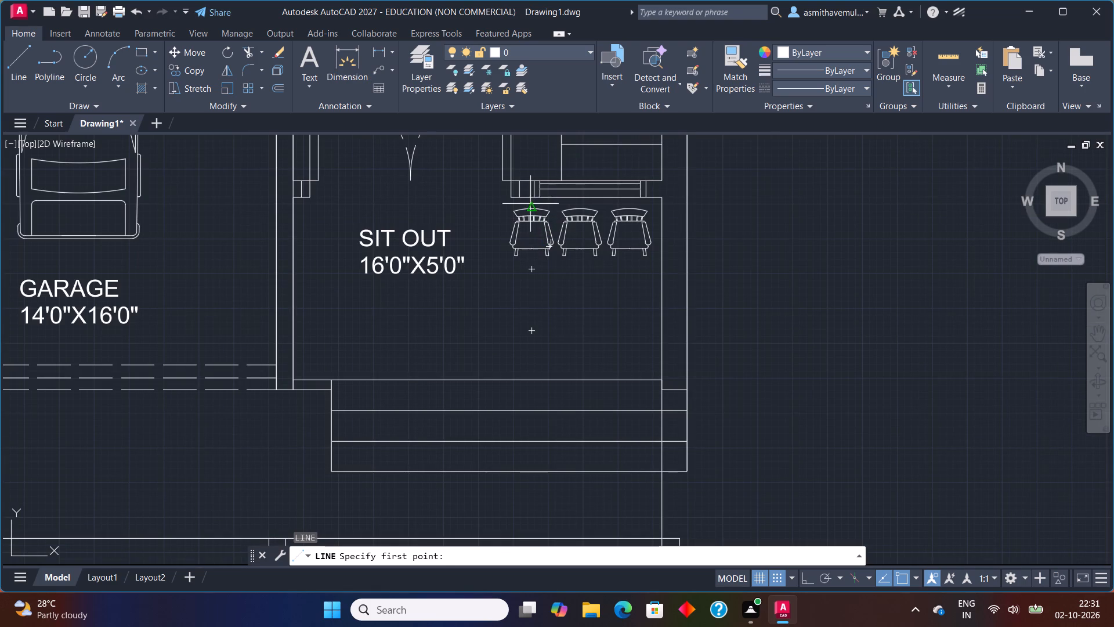
pyautogui.click(531, 200)
pyautogui.scroll(-1, 554, 365)
pyautogui.moveTo(520, 481); pyautogui.dragTo(530, 379, button='middle')
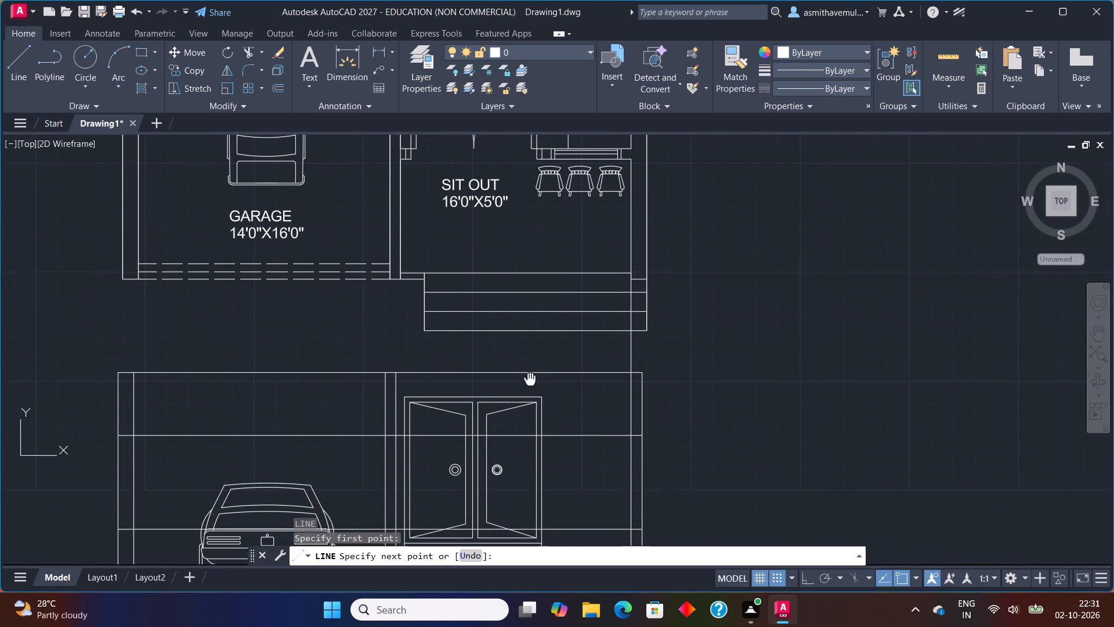
pyautogui.moveTo(530, 379); pyautogui.dragTo(530, 377, button='middle')
pyautogui.press('F8')
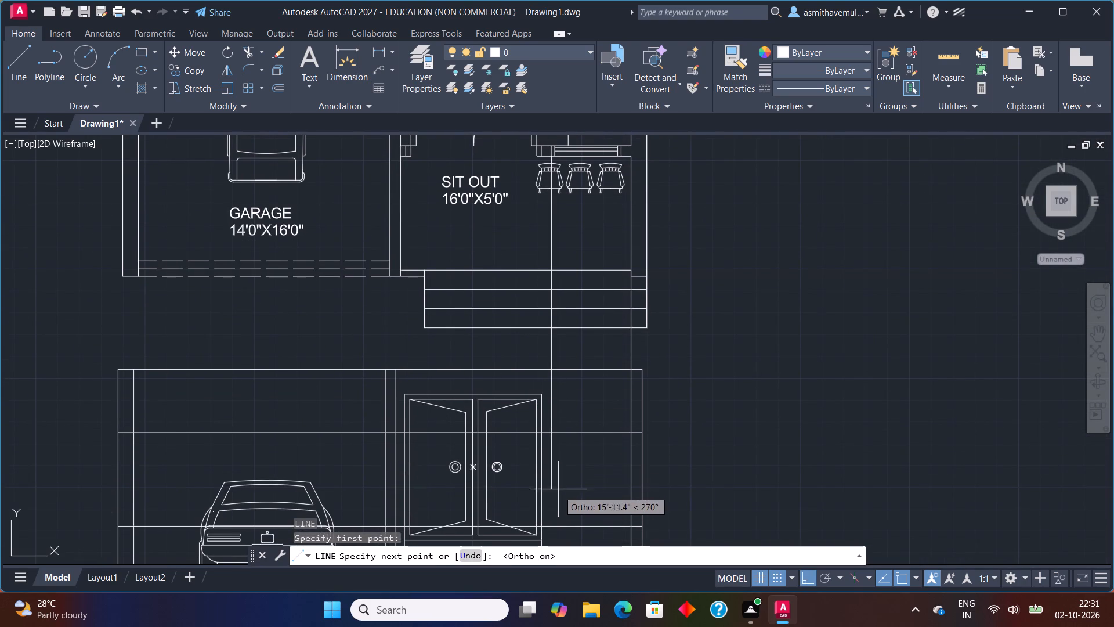
pyautogui.click(553, 527)
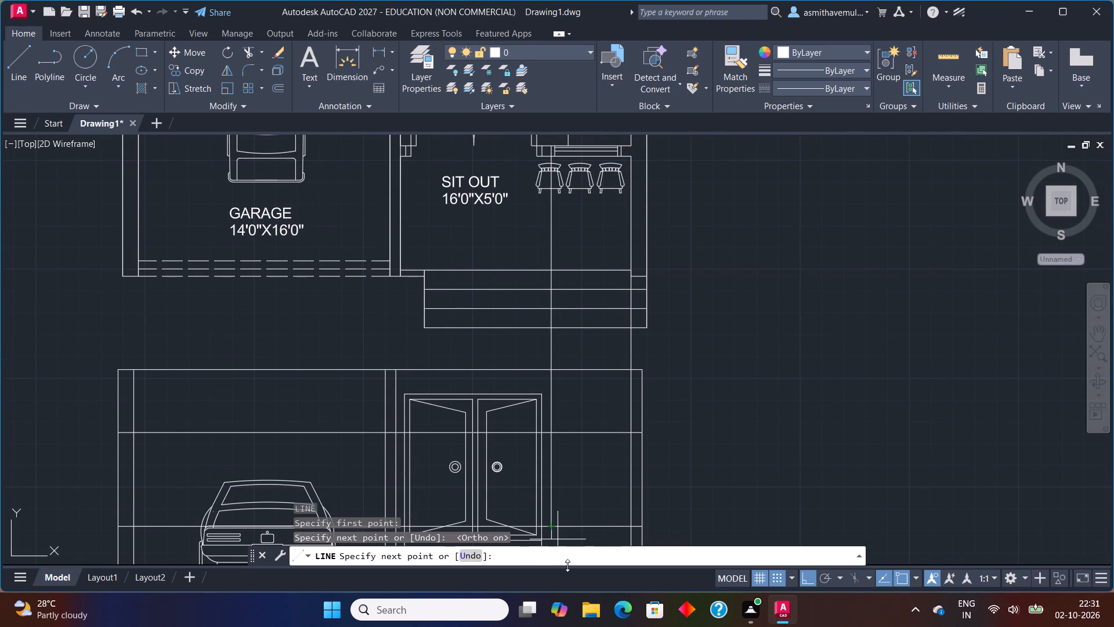
pyautogui.press('Escape')
# Draw a vertical line from the right end of the sit-out window in plan down to the outer edge of the steps.
pyautogui.press('space')
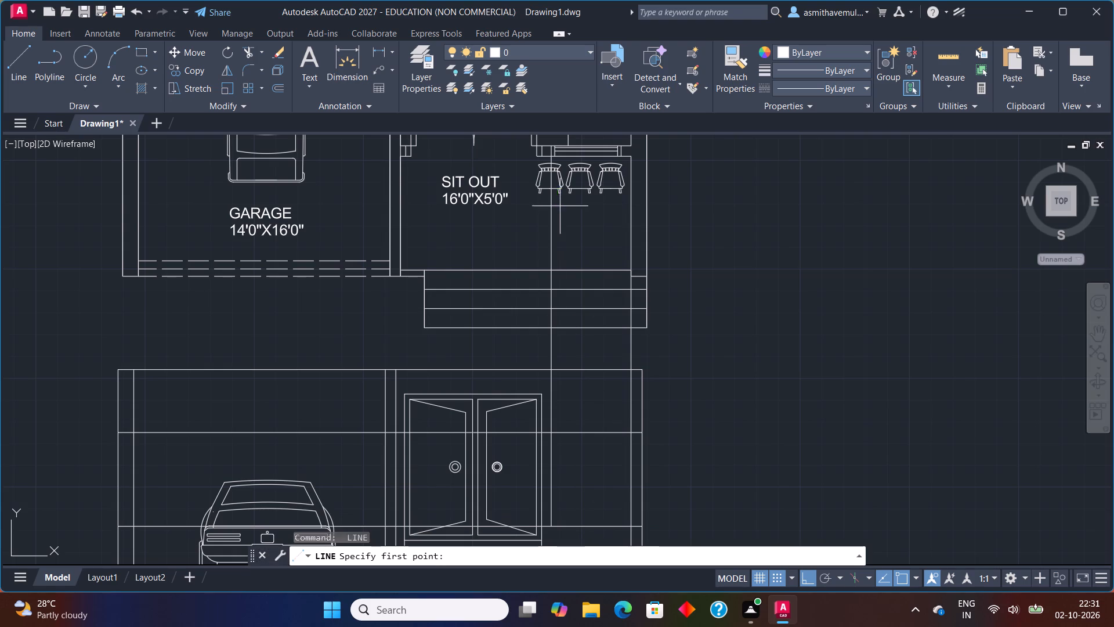
pyautogui.scroll(2, 620, 159)
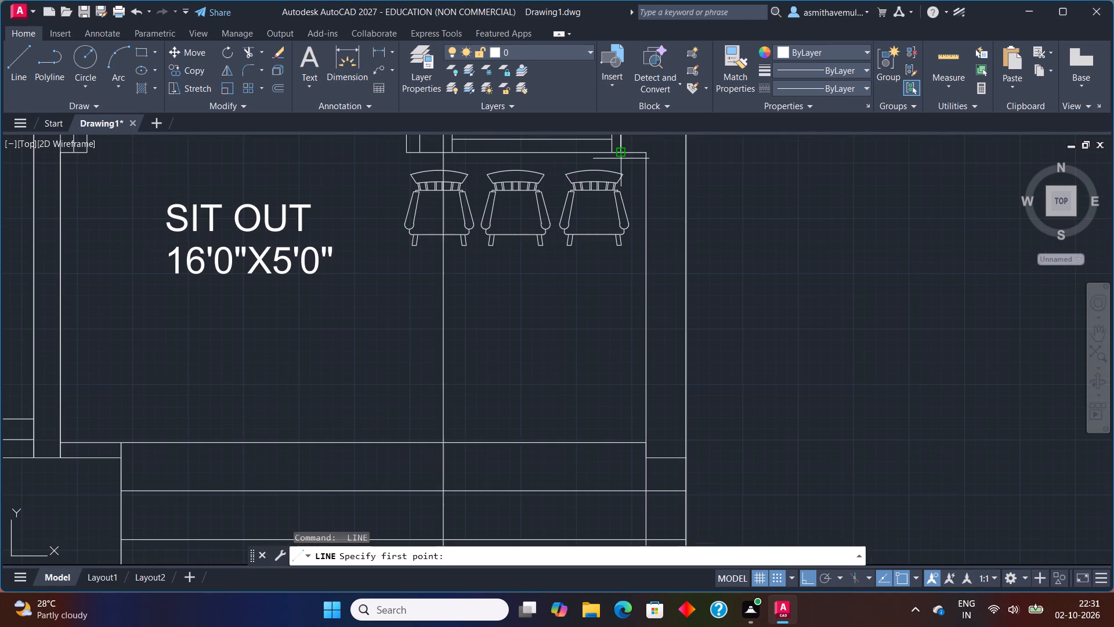
pyautogui.click(625, 150)
pyautogui.scroll(-1, 616, 336)
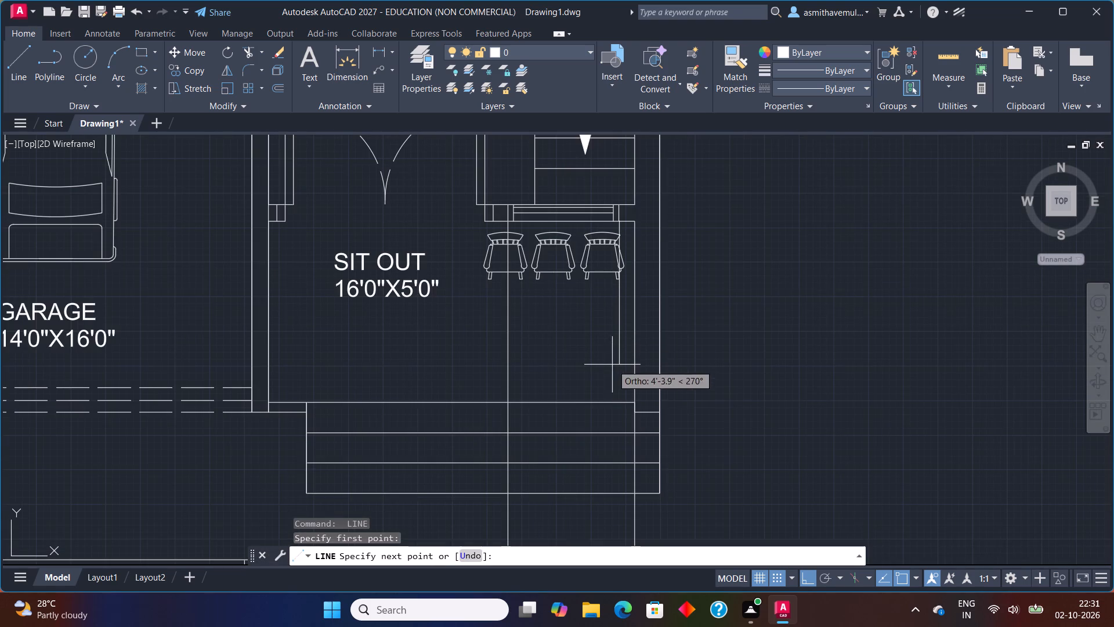
pyautogui.click(617, 493)
pyautogui.press('Escape')
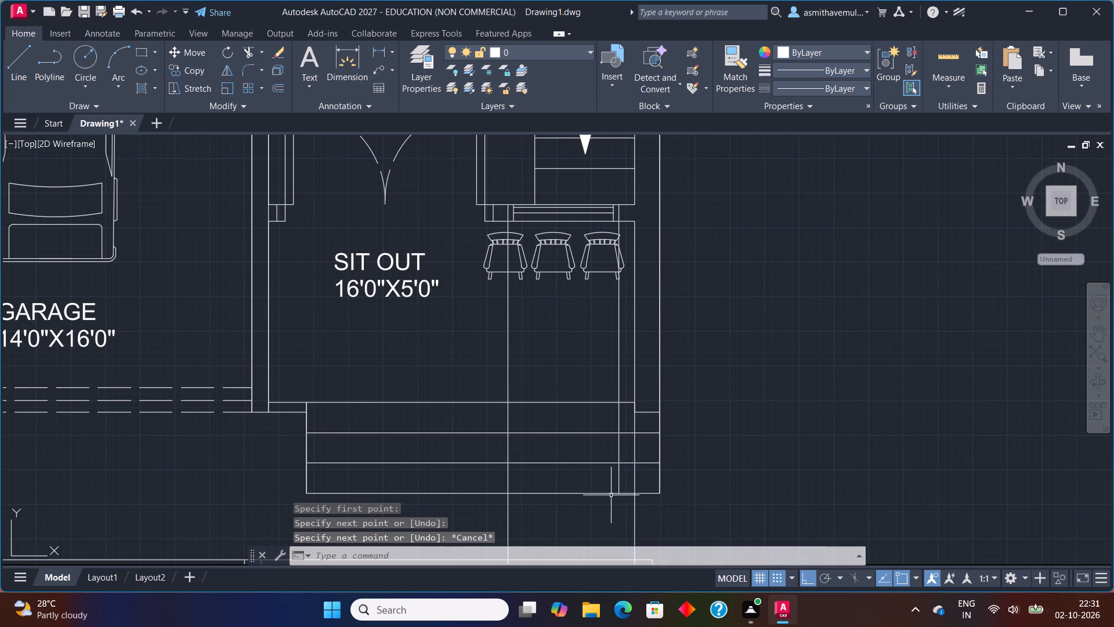
# Trim the two horizontal offset lines and the projected vertical lines to leave a rectangular window outline beside the elevation's double door.
pyautogui.scroll(-2, 599, 451)
pyautogui.moveTo(592, 479); pyautogui.dragTo(583, 381, button='middle')
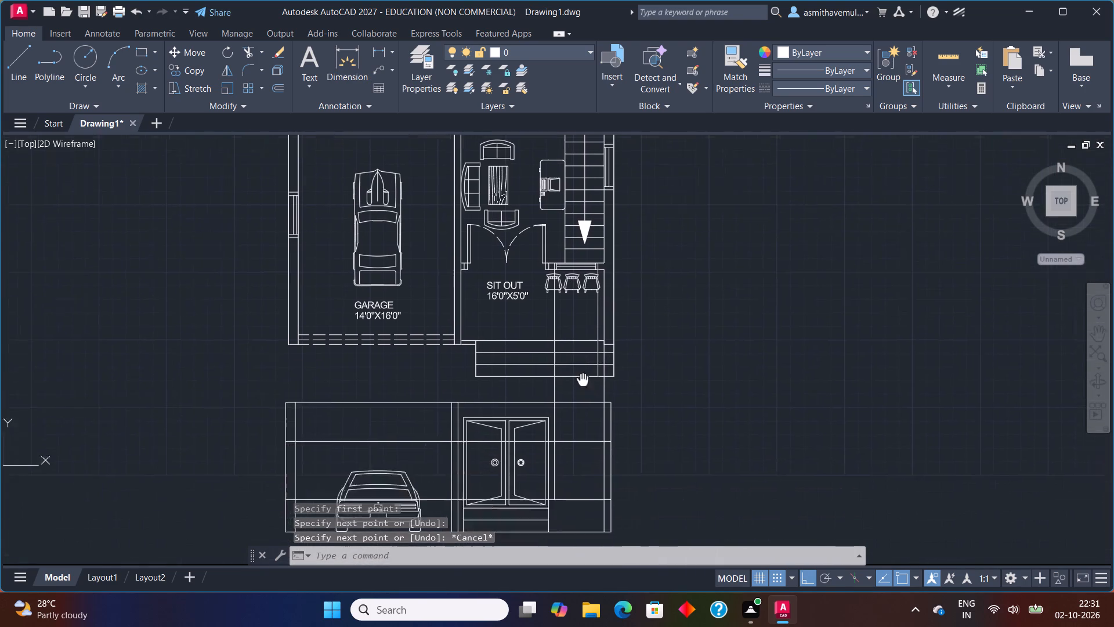
pyautogui.moveTo(583, 381); pyautogui.dragTo(583, 327, button='middle')
pyautogui.scroll(1, 607, 416)
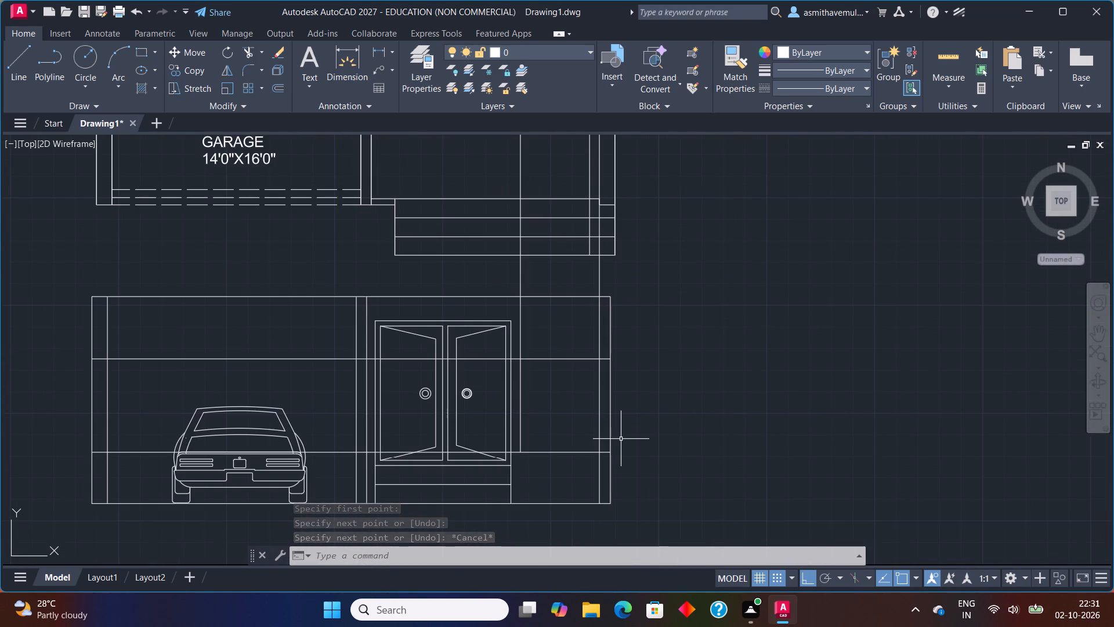
pyautogui.write('TRIM')
pyautogui.press('Return')
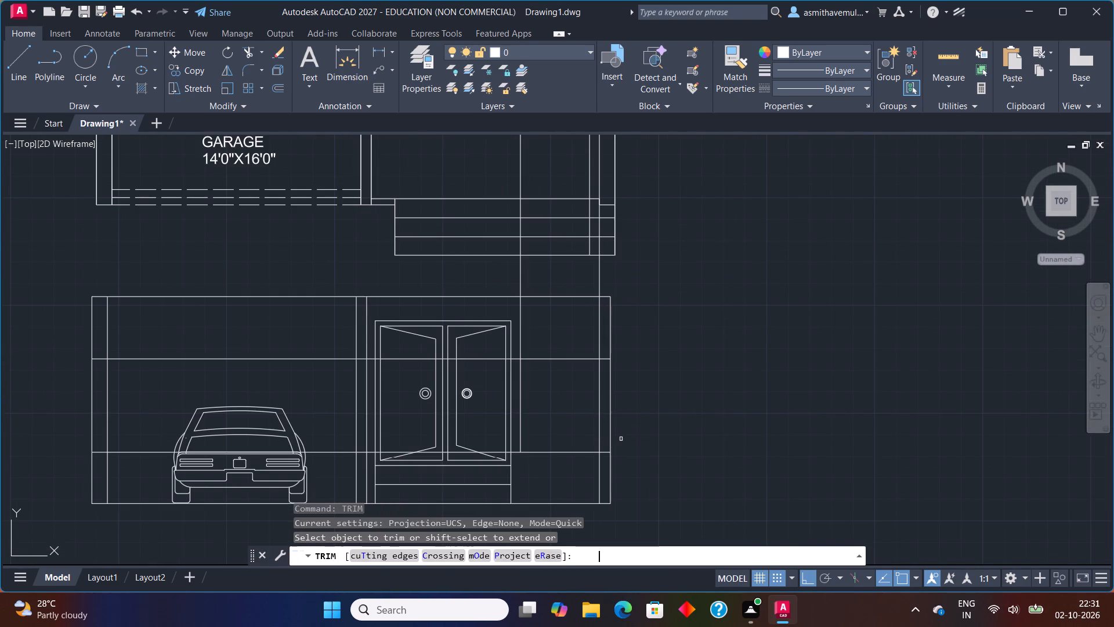
pyautogui.scroll(1, 619, 441)
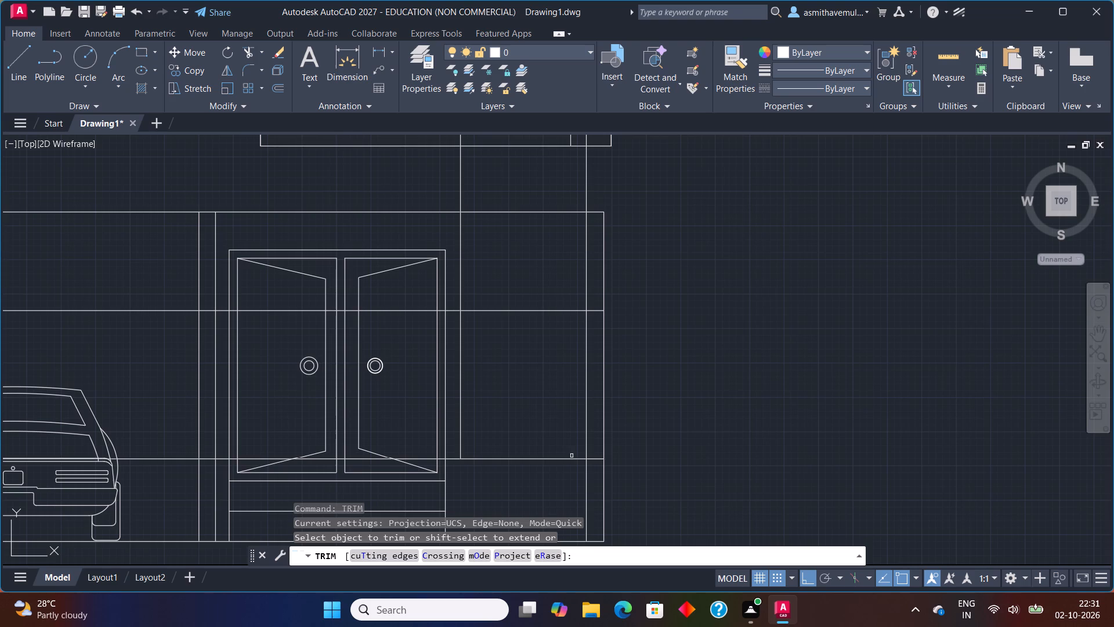
pyautogui.click(450, 459)
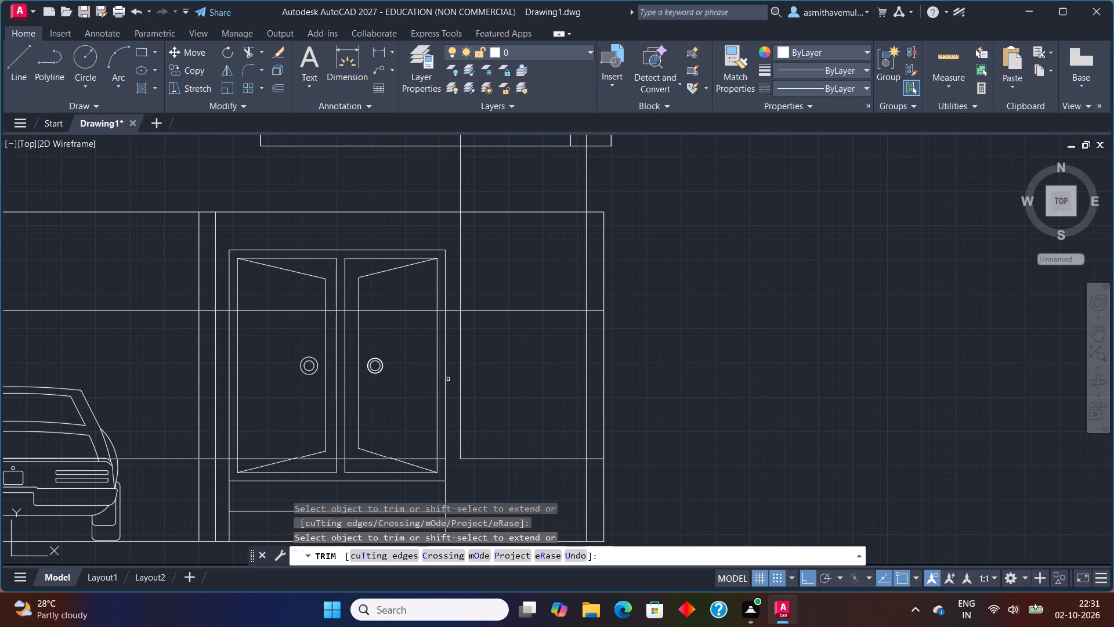
pyautogui.click(453, 312)
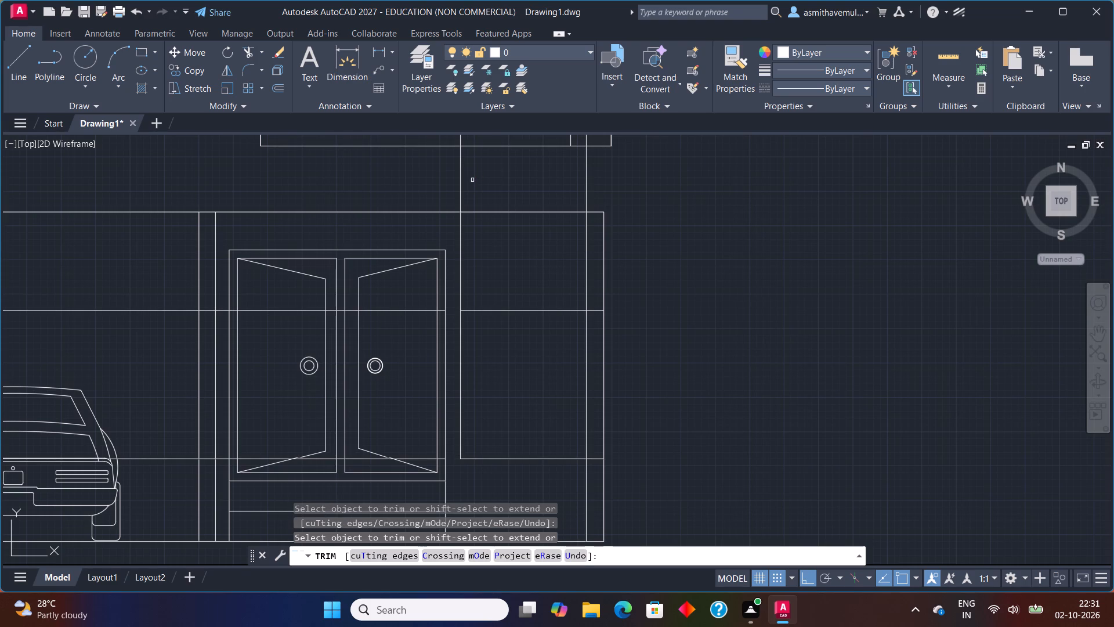
pyautogui.moveTo(454, 224); pyautogui.dragTo(501, 232)
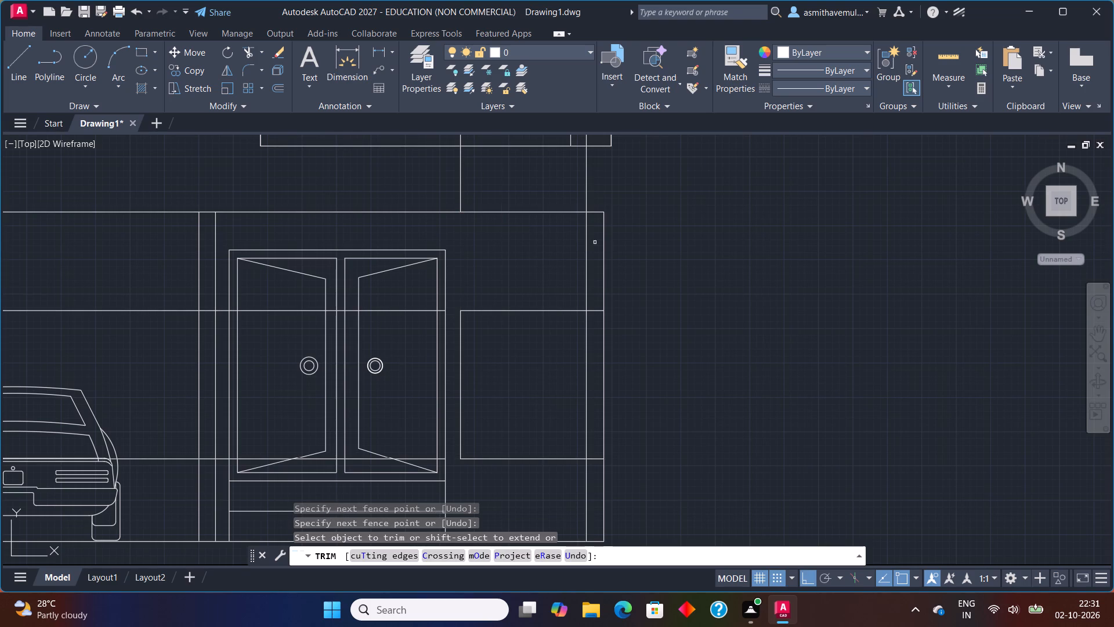
pyautogui.moveTo(595, 255); pyautogui.dragTo(565, 273)
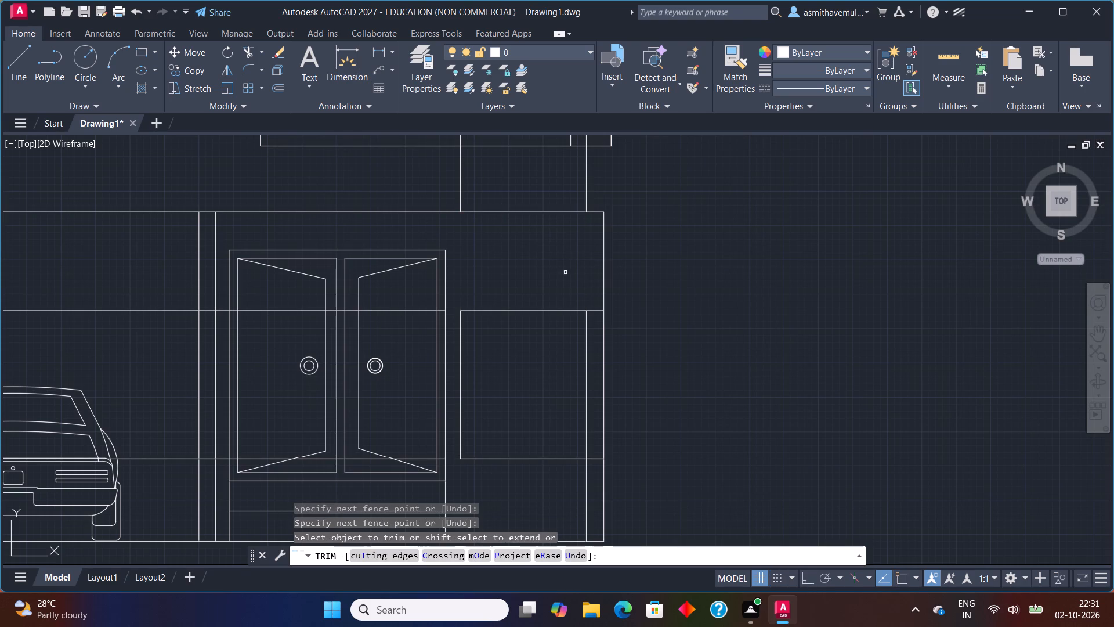
pyautogui.moveTo(585, 298); pyautogui.dragTo(598, 327)
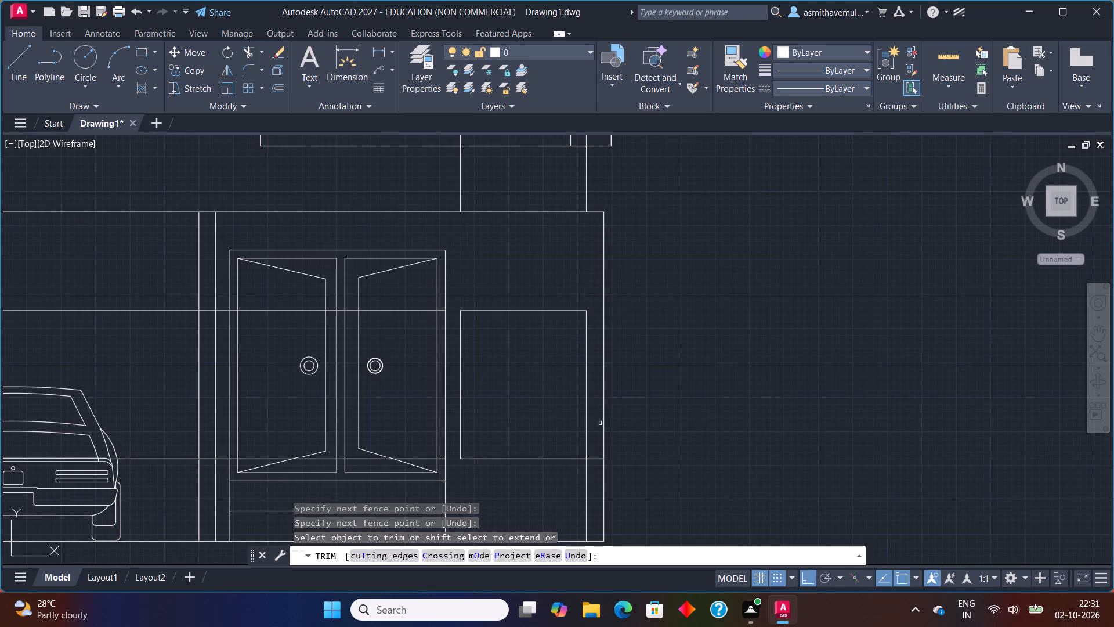
pyautogui.moveTo(598, 456); pyautogui.dragTo(583, 500)
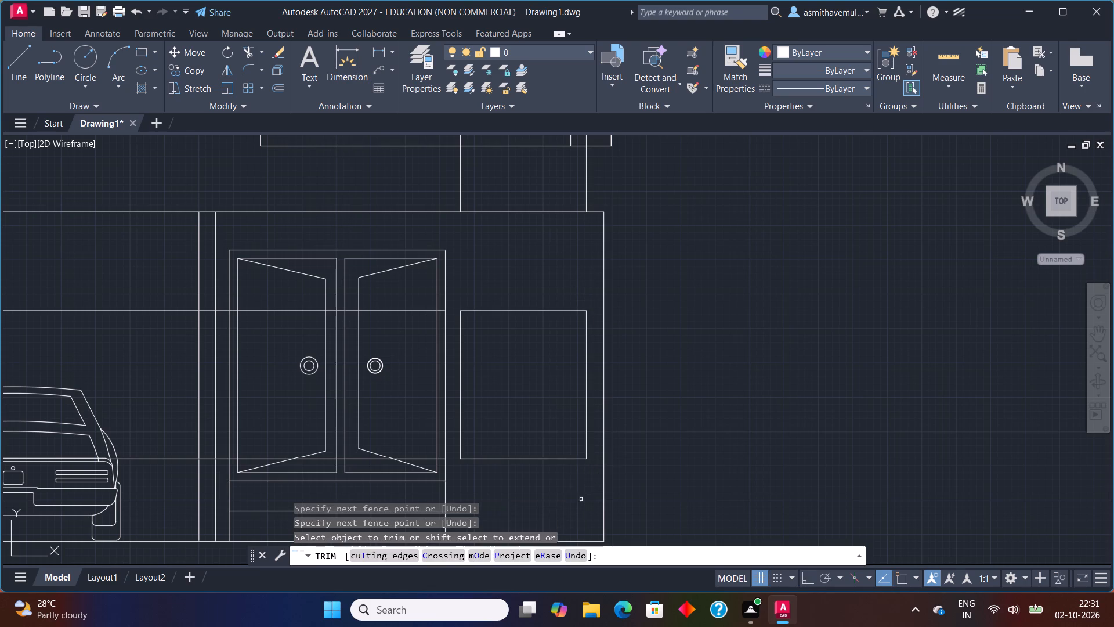
pyautogui.scroll(-2, 556, 442)
pyautogui.moveTo(547, 431); pyautogui.dragTo(657, 475, button='middle')
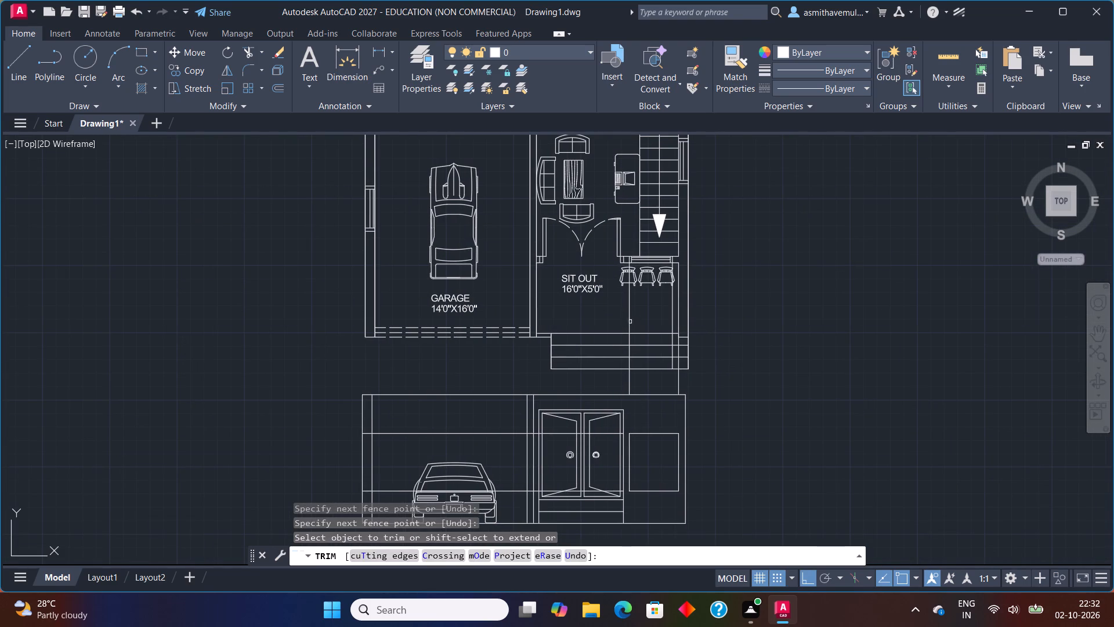
pyautogui.press('Escape')
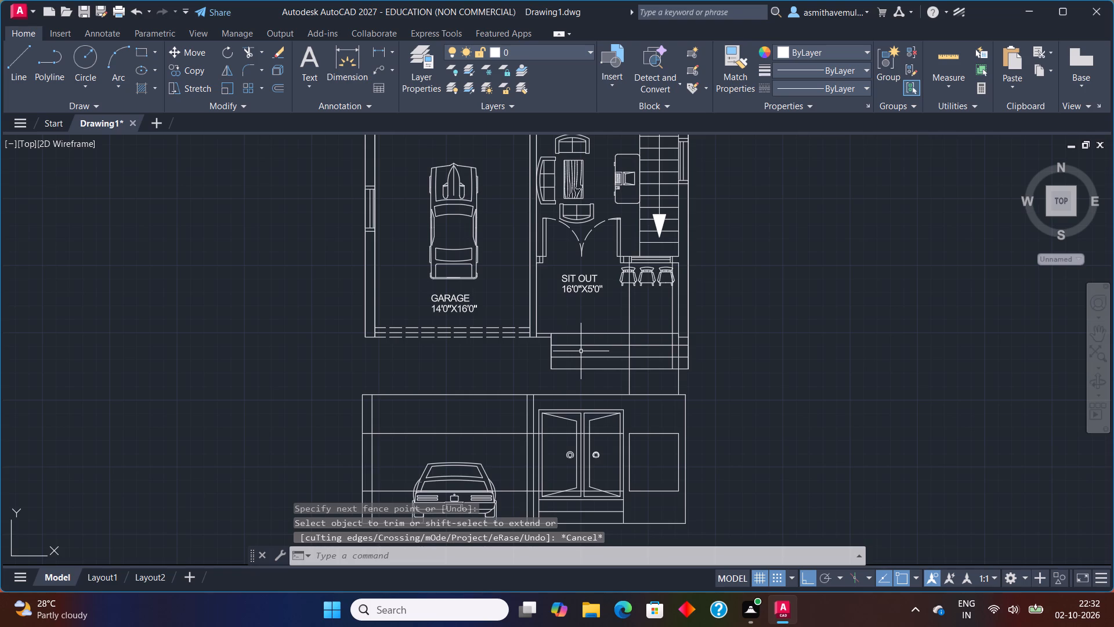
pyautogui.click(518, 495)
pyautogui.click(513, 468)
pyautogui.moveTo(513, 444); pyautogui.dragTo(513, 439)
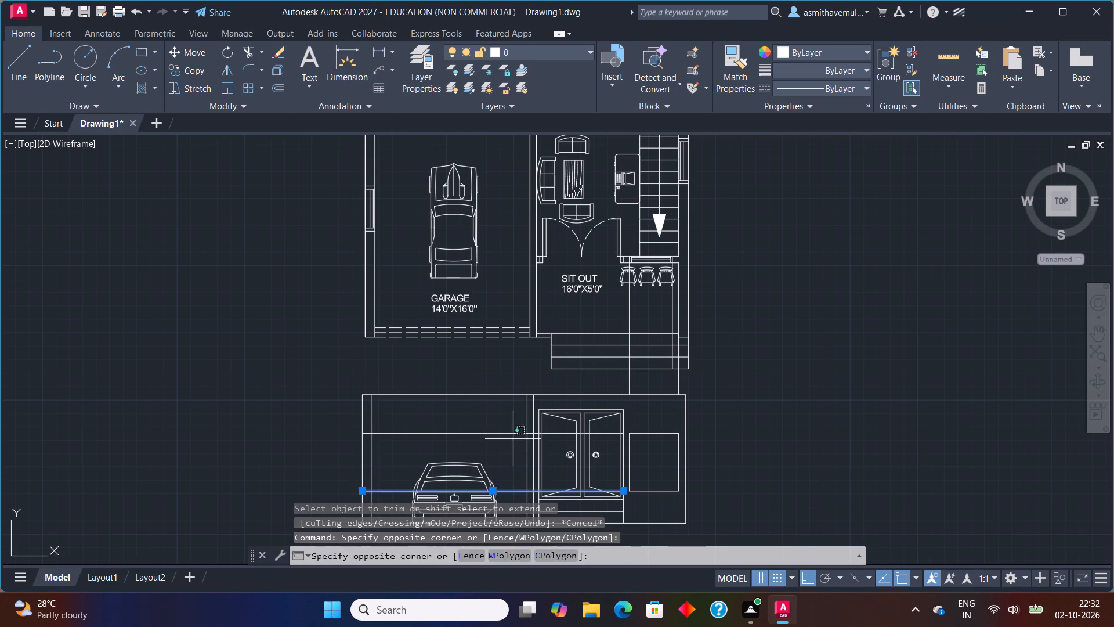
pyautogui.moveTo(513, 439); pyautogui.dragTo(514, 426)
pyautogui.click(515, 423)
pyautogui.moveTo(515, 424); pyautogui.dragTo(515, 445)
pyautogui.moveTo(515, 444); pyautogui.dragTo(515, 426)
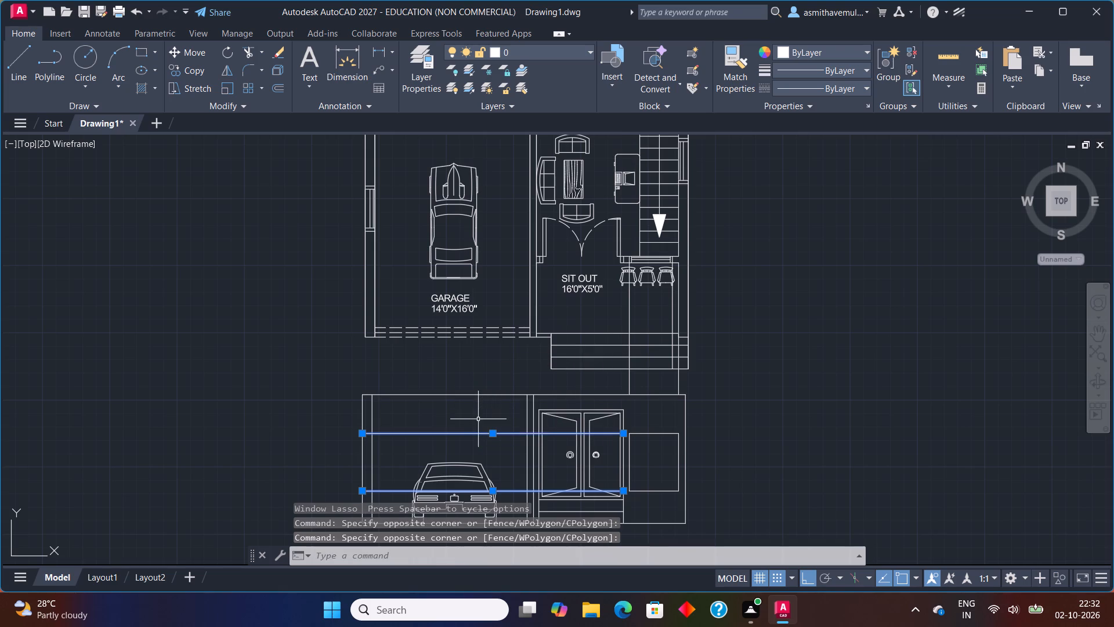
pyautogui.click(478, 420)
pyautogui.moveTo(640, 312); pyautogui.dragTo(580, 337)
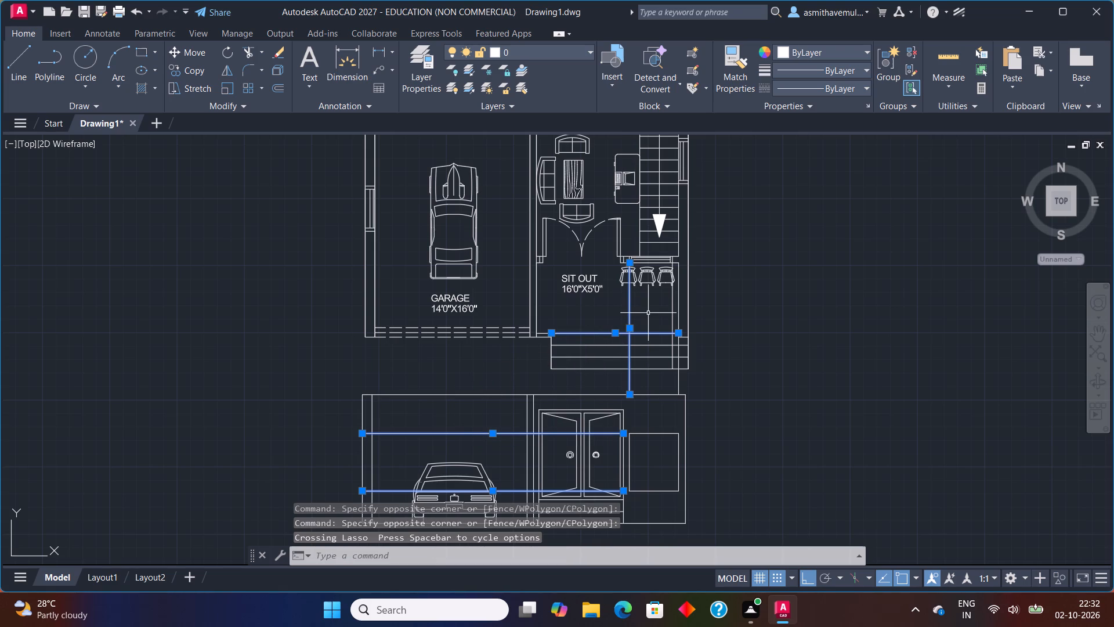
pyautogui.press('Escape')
# Erase the two leftover horizontal lines across the garage and double door, plus the window's left projection line below the plan.
pyautogui.moveTo(645, 312); pyautogui.dragTo(594, 318)
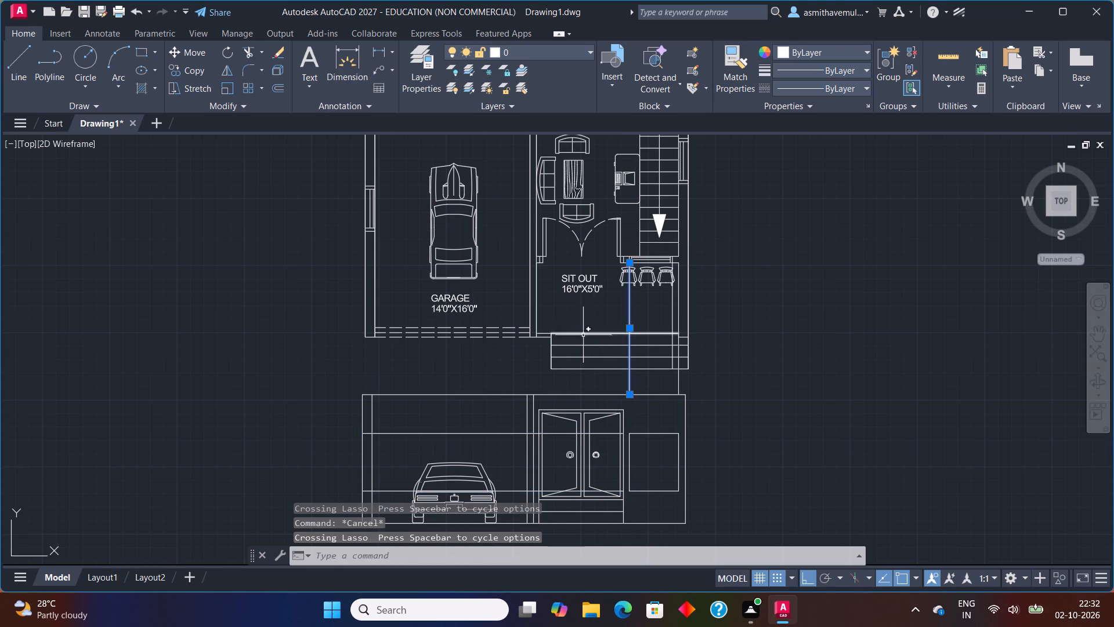
pyautogui.moveTo(511, 421); pyautogui.dragTo(511, 458)
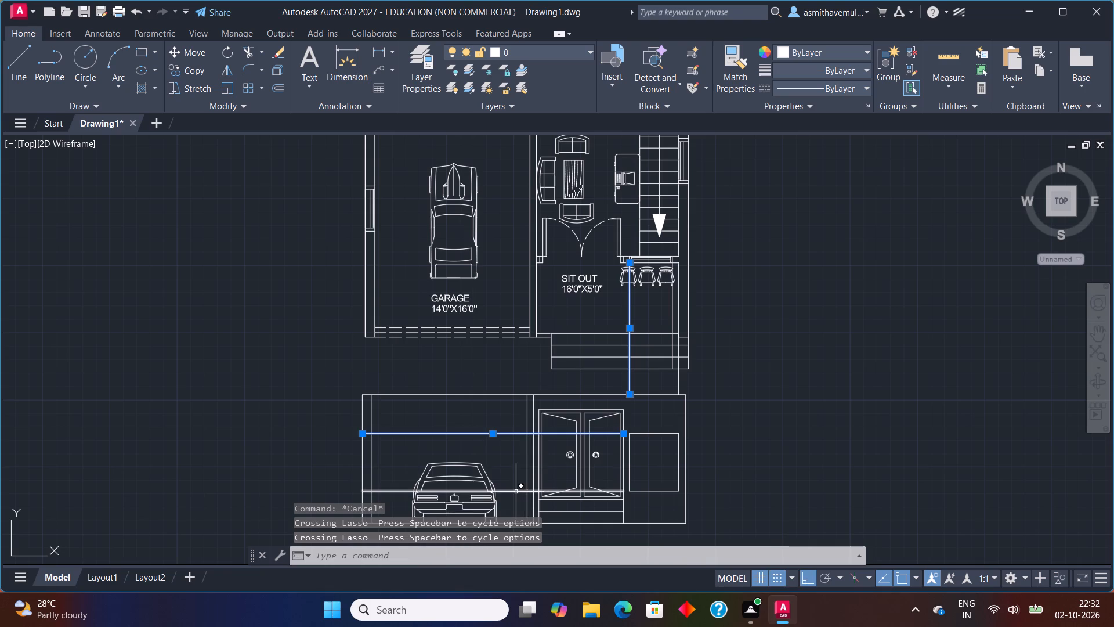
pyautogui.click(515, 493)
pyautogui.press('Delete')
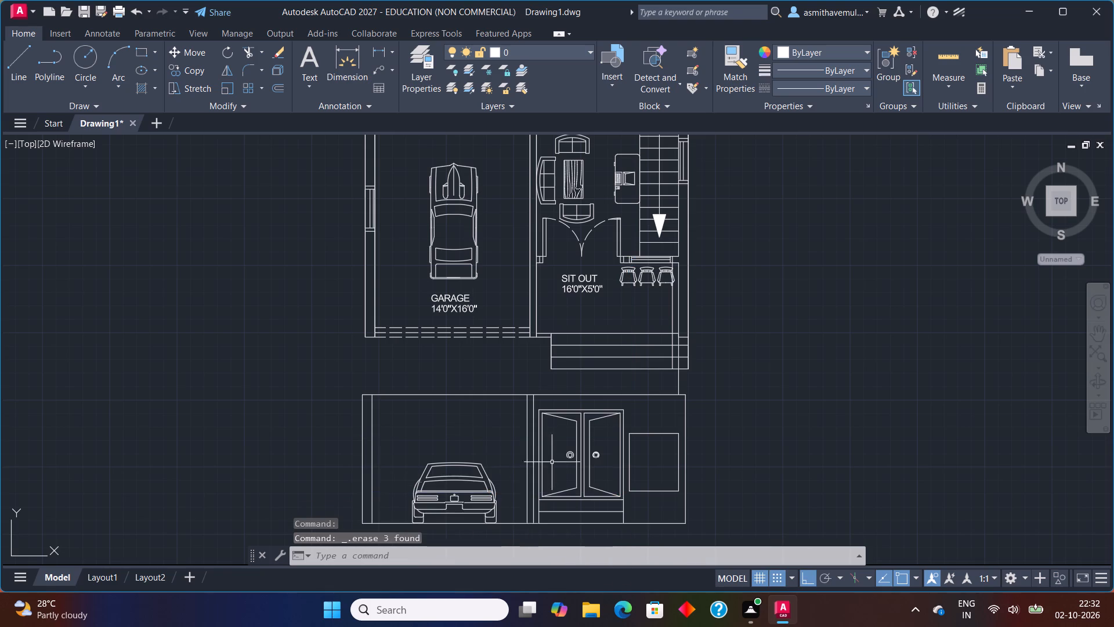
# Join the four lines of the elevation's window outline into one closed object.
pyautogui.scroll(-1, 563, 446)
pyautogui.moveTo(689, 456); pyautogui.dragTo(641, 369, button='middle')
pyautogui.scroll(1, 574, 363)
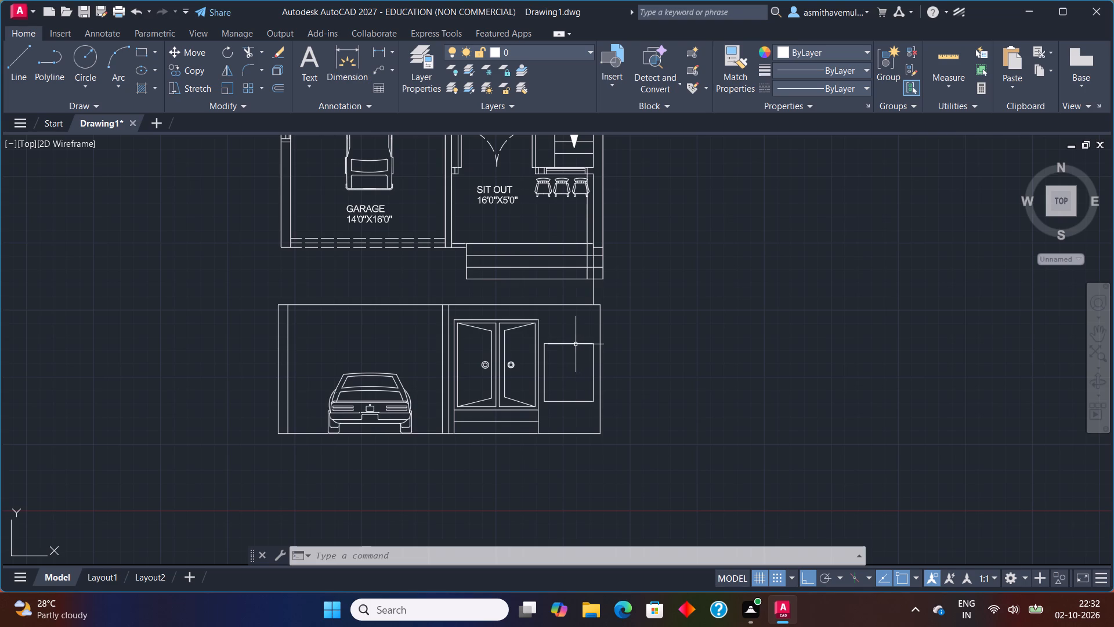
pyautogui.click(576, 344)
pyautogui.click(594, 372)
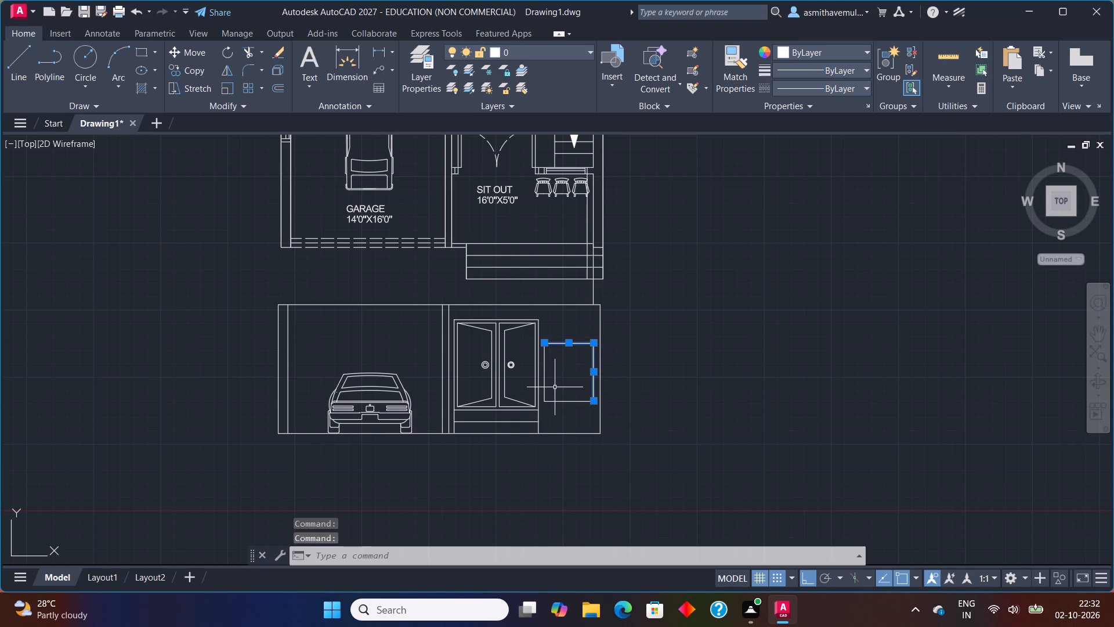
pyautogui.click(546, 378)
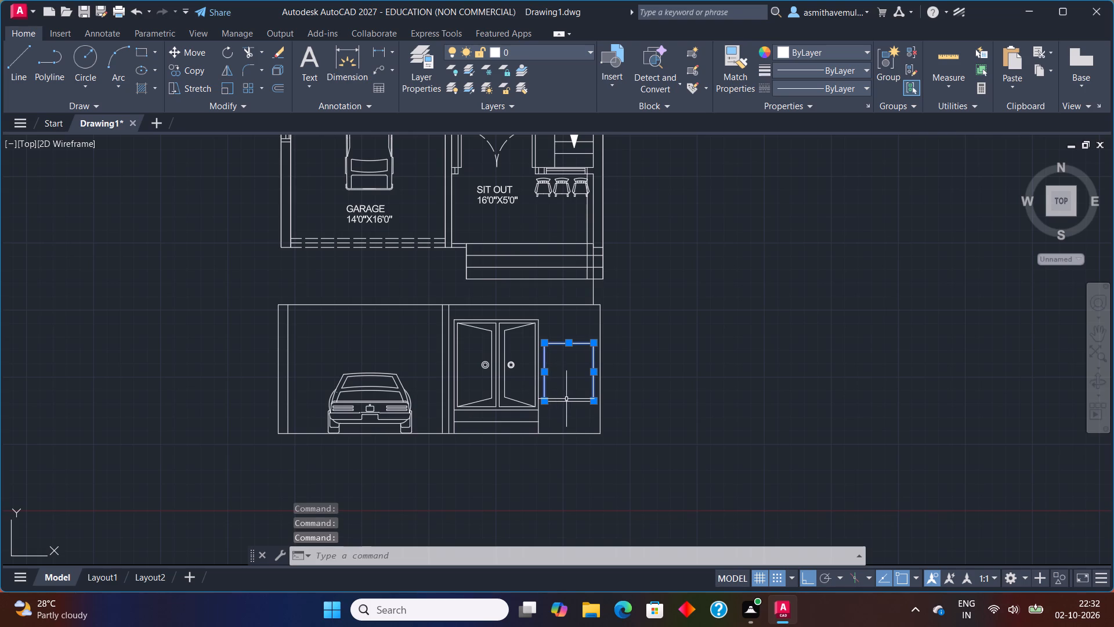
pyautogui.click(567, 402)
pyautogui.press('j')
pyautogui.press('Return')
# Offset the joined window outline 3" inward to form the frame.
pyautogui.press('o')
pyautogui.press('Return')
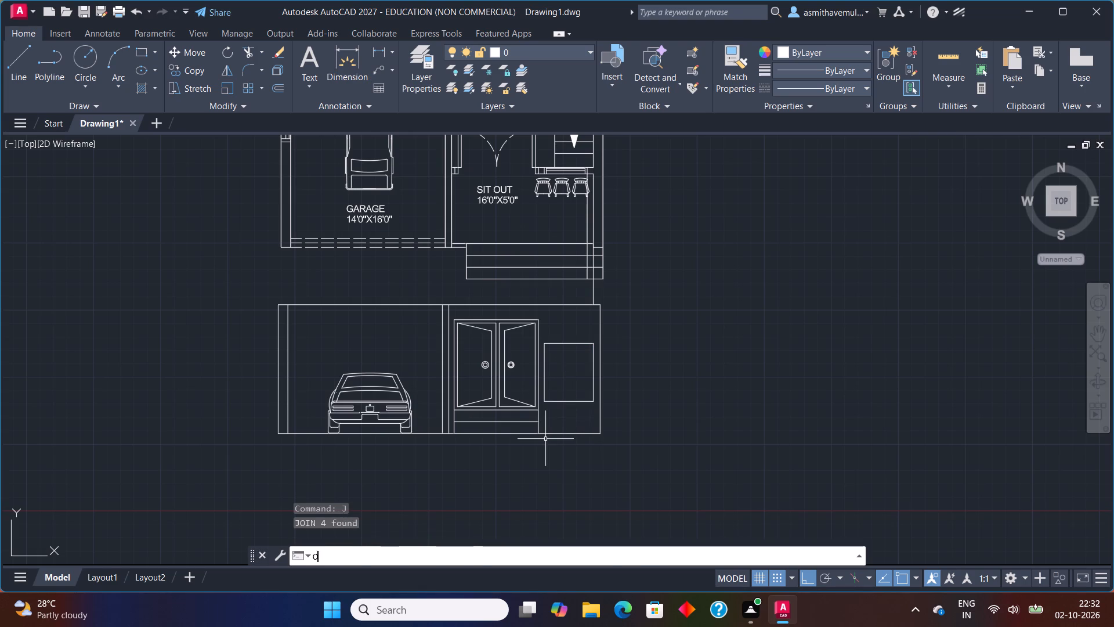
pyautogui.press('3')
pyautogui.hotkey('shift', '"')
pyautogui.press('Return')
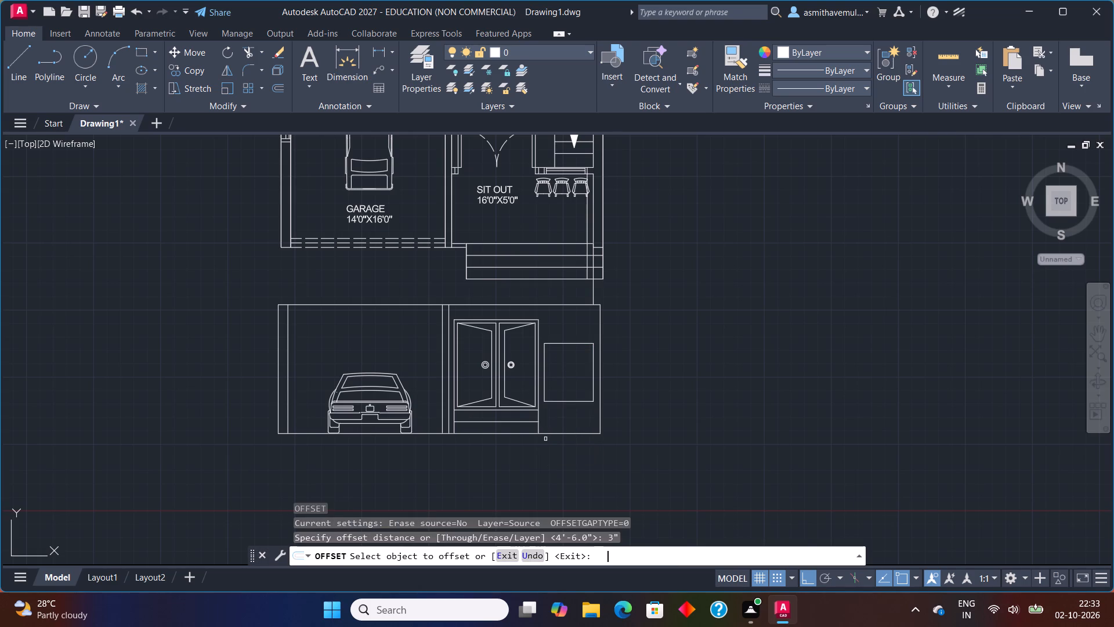
pyautogui.scroll(1, 592, 309)
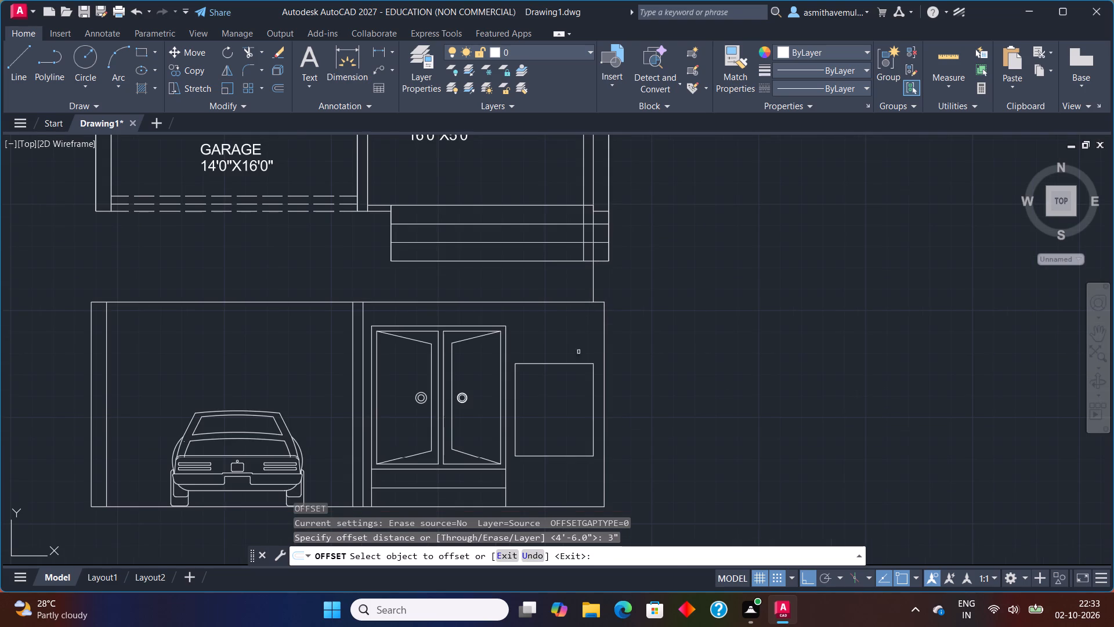
pyautogui.click(578, 365)
pyautogui.click(580, 403)
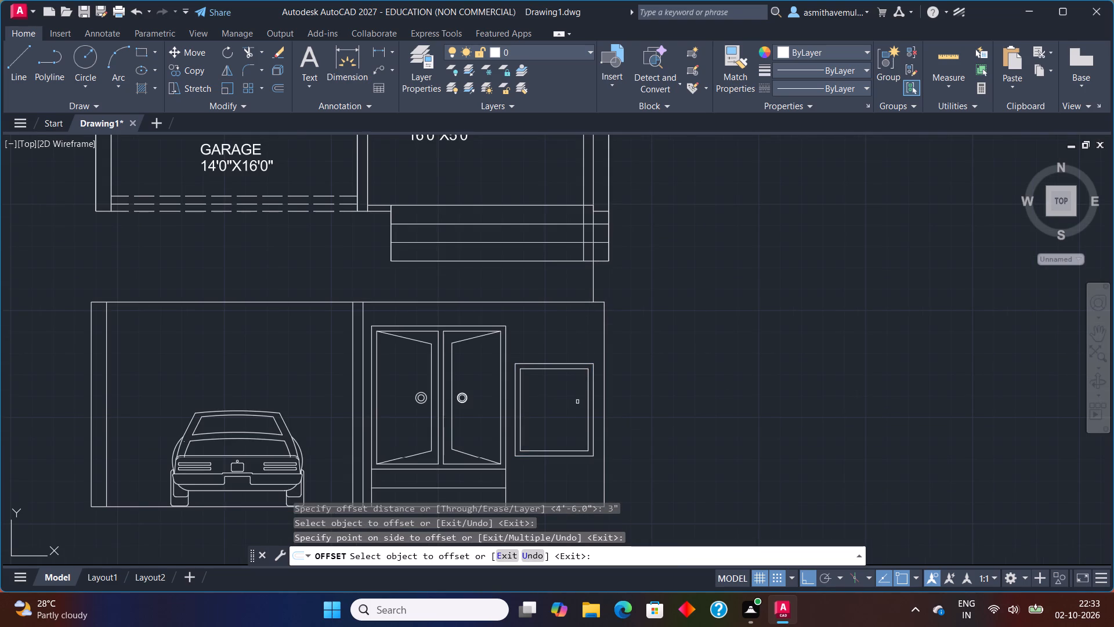
pyautogui.press('Escape')
# Draw a vertical centre line in the window from the inner frame's top midpoint to its bottom midpoint.
pyautogui.scroll(1, 577, 402)
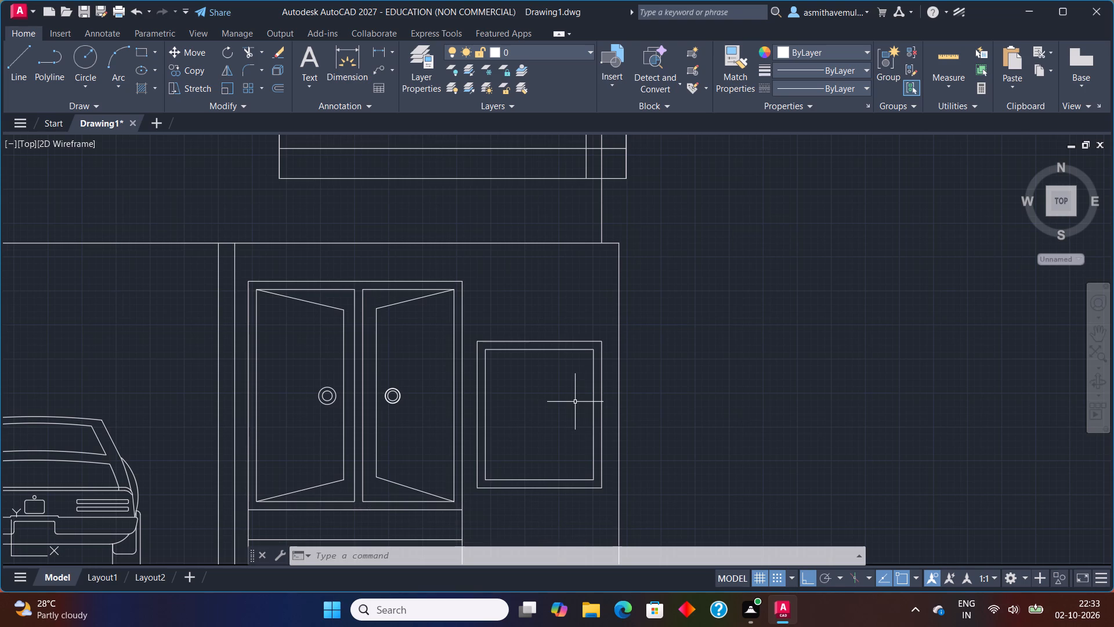
pyautogui.press('l')
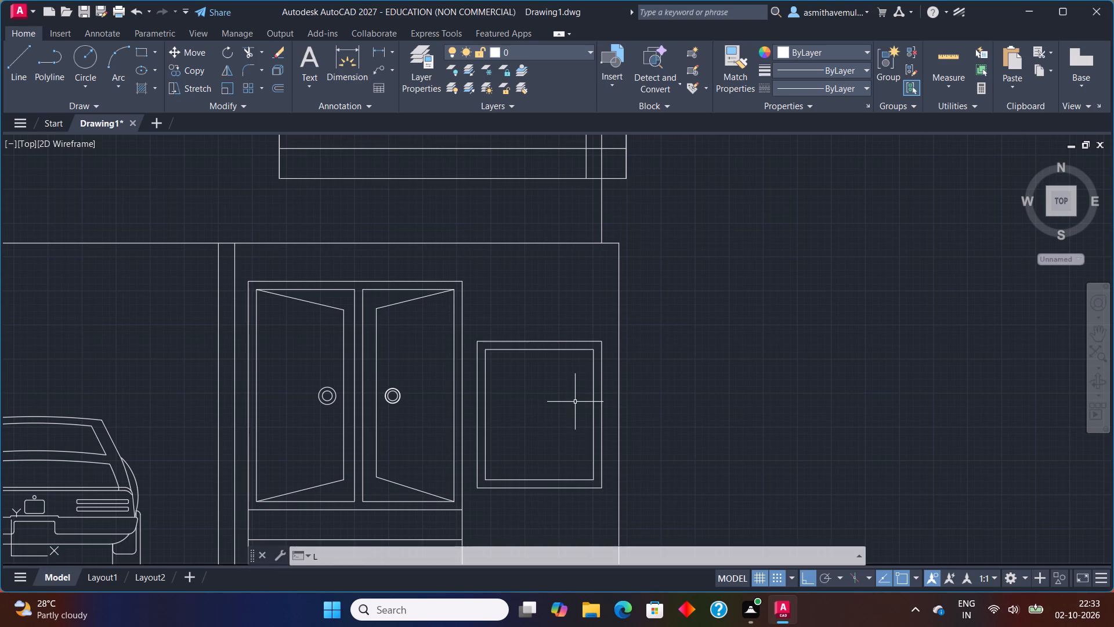
pyautogui.press('Return')
pyautogui.scroll(1, 553, 355)
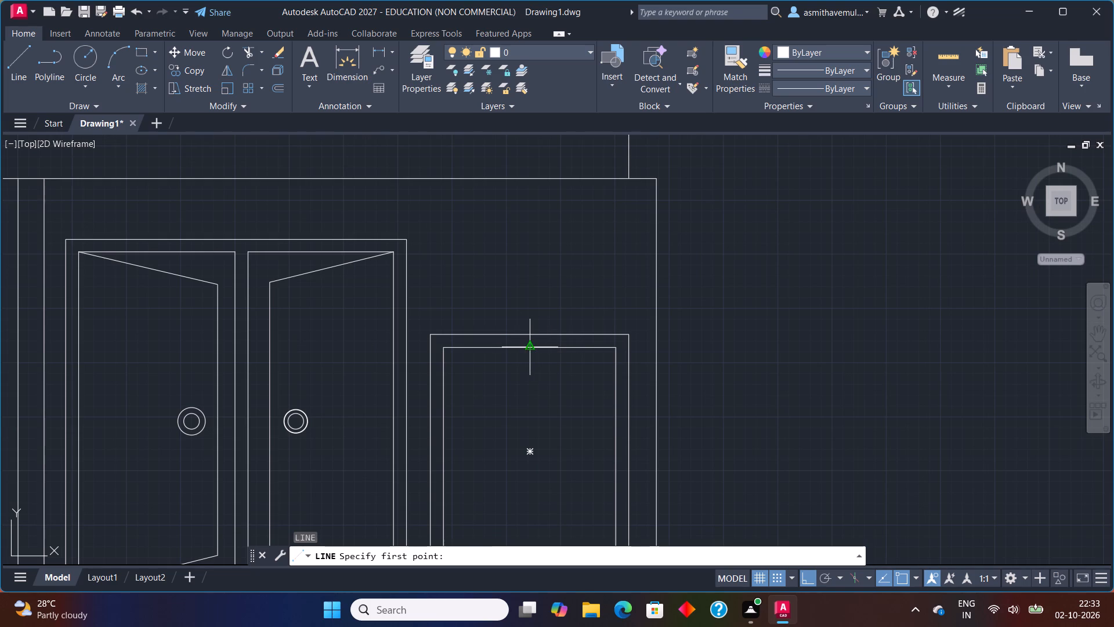
pyautogui.click(527, 348)
pyautogui.moveTo(518, 445); pyautogui.dragTo(518, 286, button='middle')
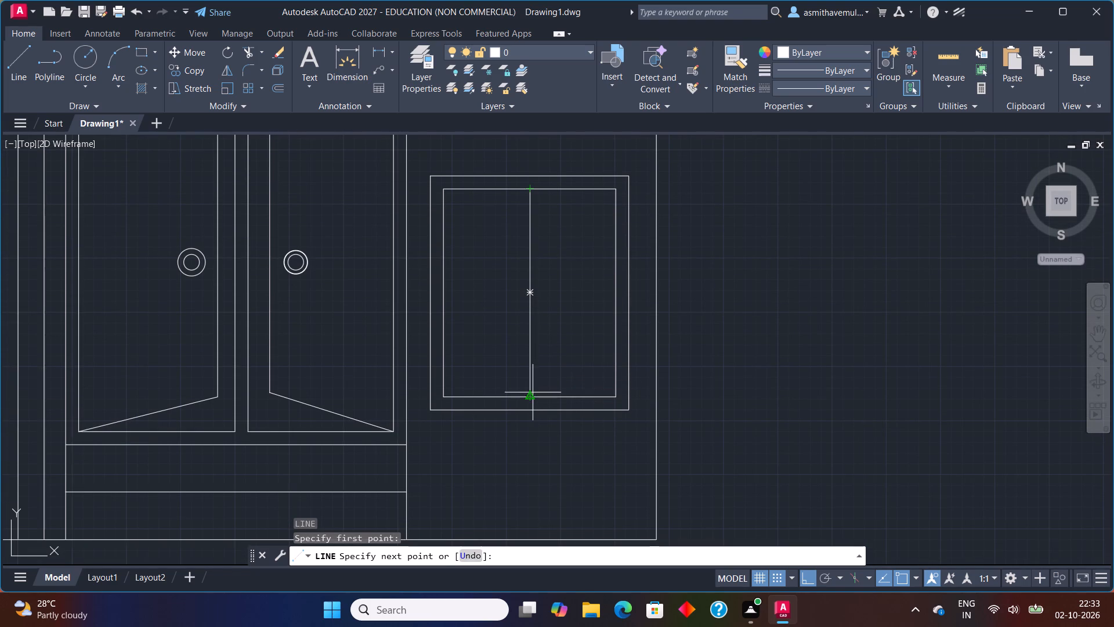
pyautogui.click(532, 396)
pyautogui.press('Escape')
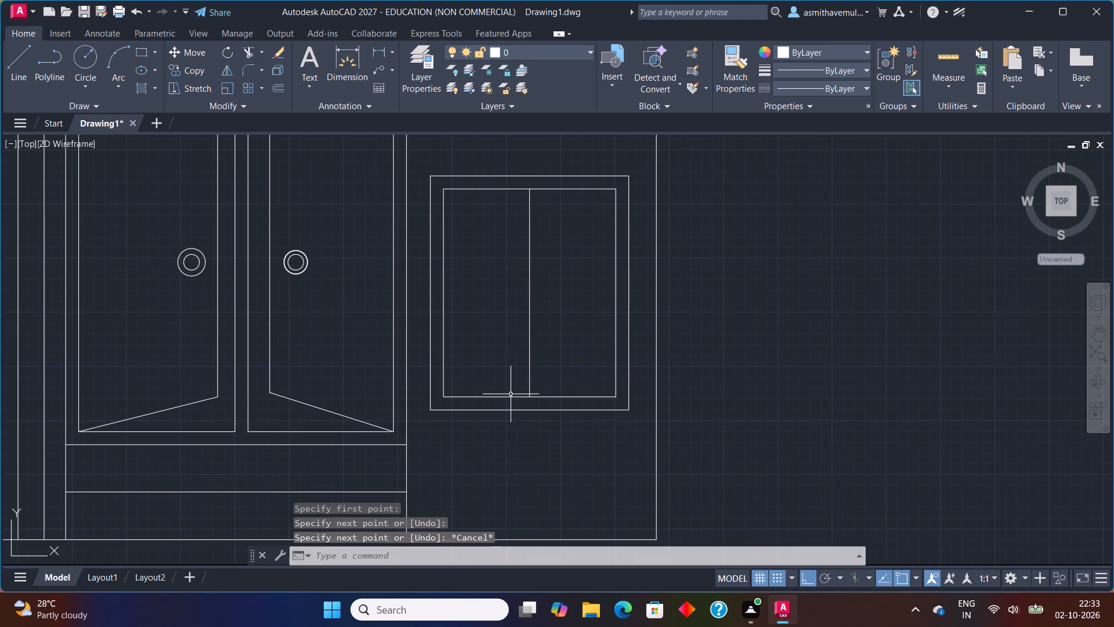
# Offset the window's vertical centre line 2" to the right.
pyautogui.press('o')
pyautogui.press('Return')
pyautogui.press('3')
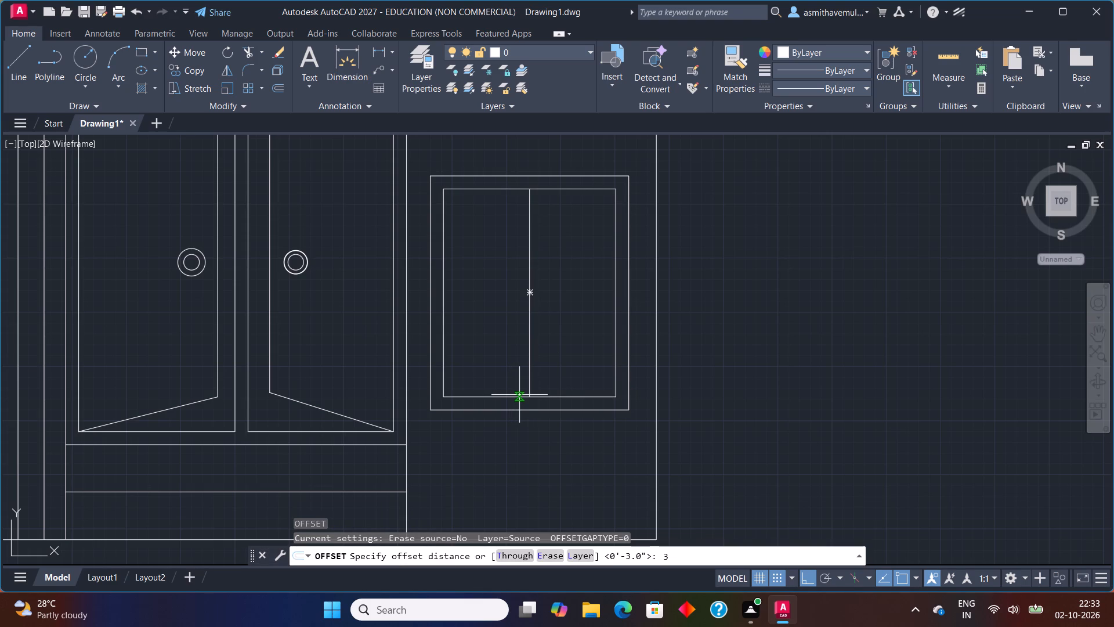
pyautogui.press('BackSpace')
pyautogui.press('2')
pyautogui.hotkey('shift', '"')
pyautogui.press('Return')
pyautogui.click(529, 367)
pyautogui.click(552, 345)
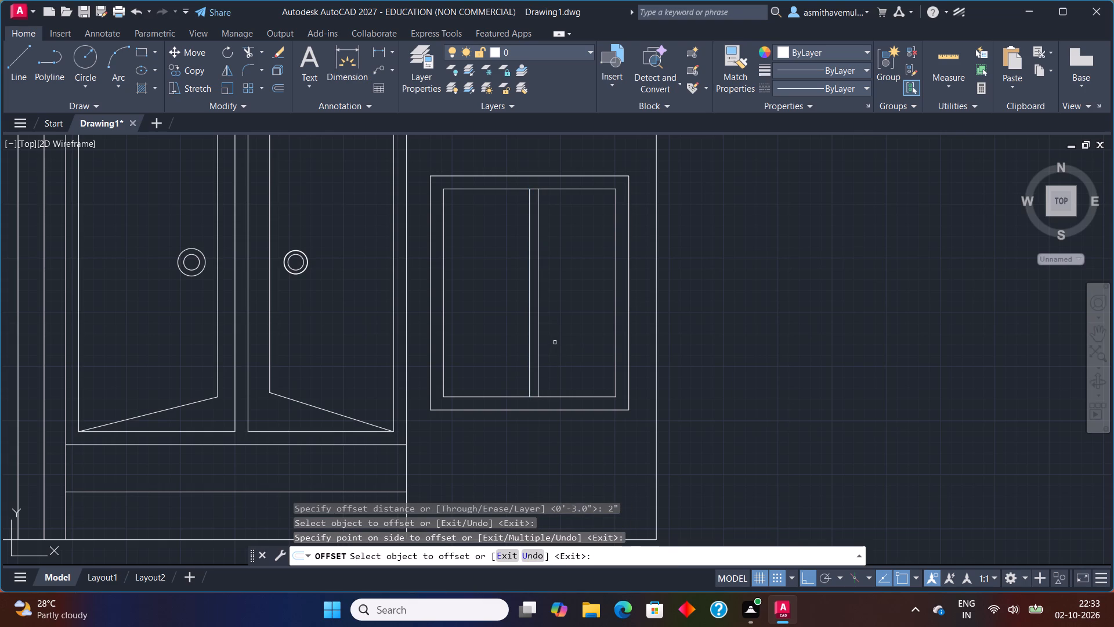
pyautogui.press('Escape')
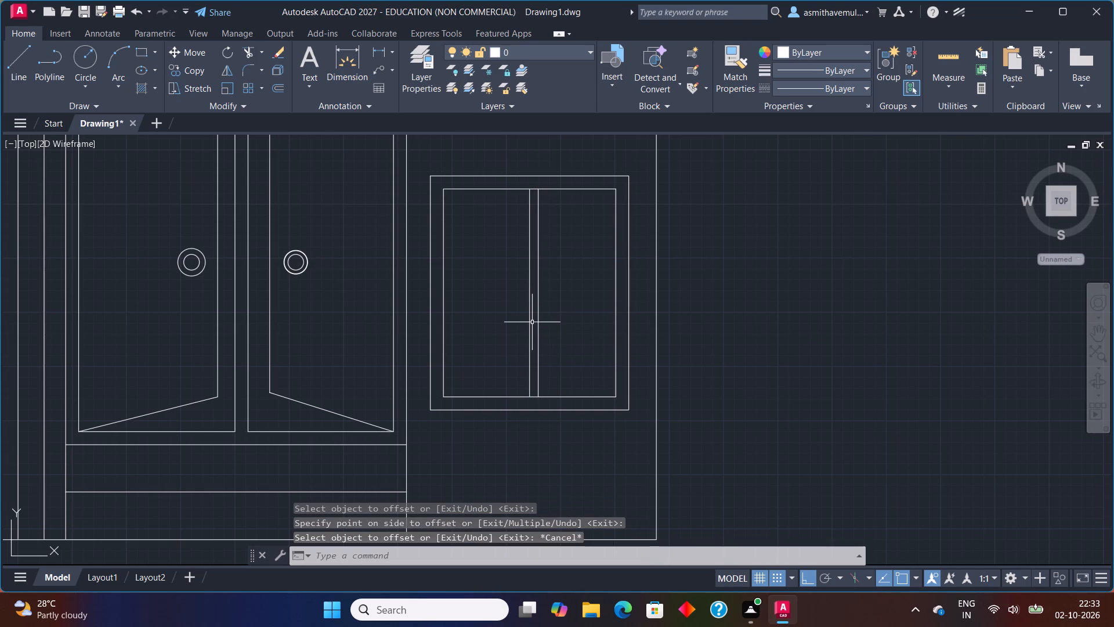
# Trim the inner frame's top and bottom edges between the window's two mullion lines.
pyautogui.write('TRIM')
pyautogui.press('Return')
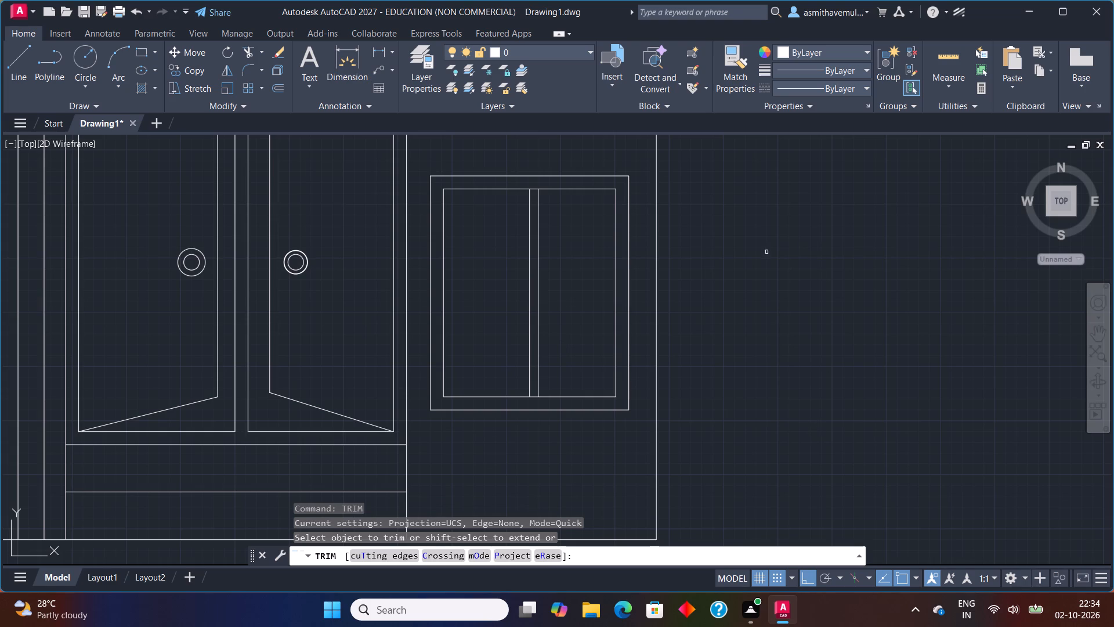
pyautogui.scroll(1, 559, 197)
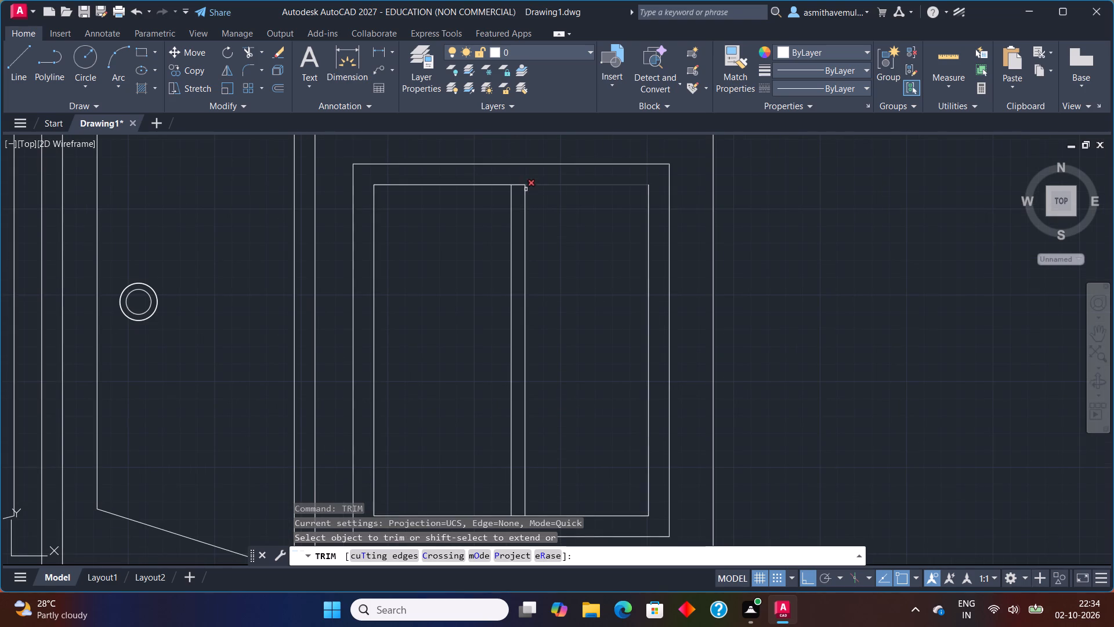
pyautogui.click(519, 186)
pyautogui.scroll(-1, 553, 316)
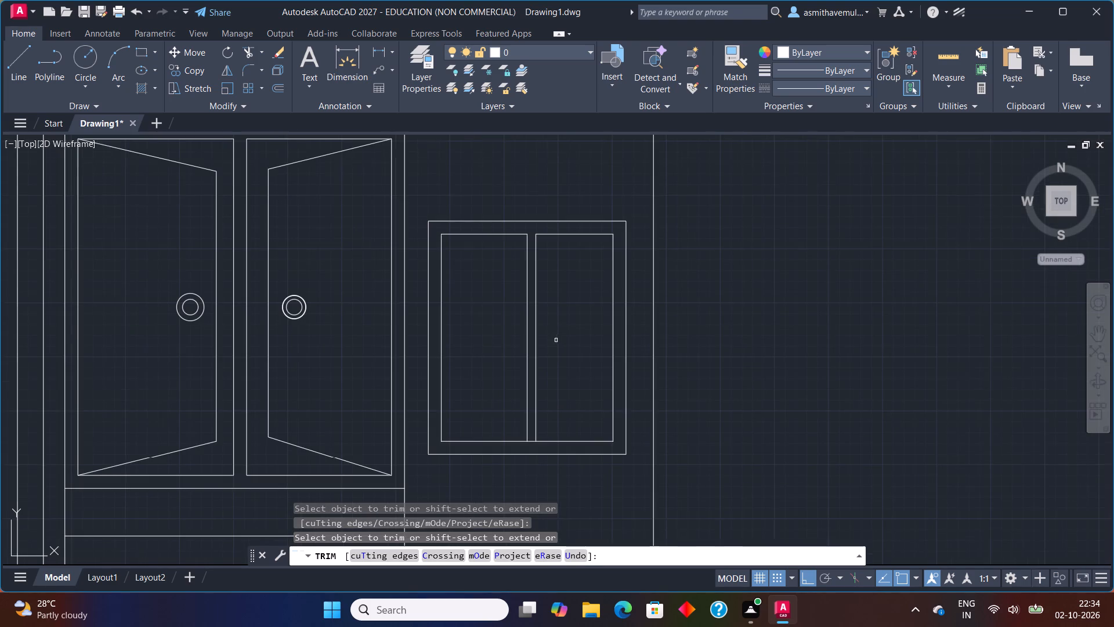
pyautogui.moveTo(559, 354); pyautogui.dragTo(590, 315, button='middle')
pyautogui.scroll(2, 555, 366)
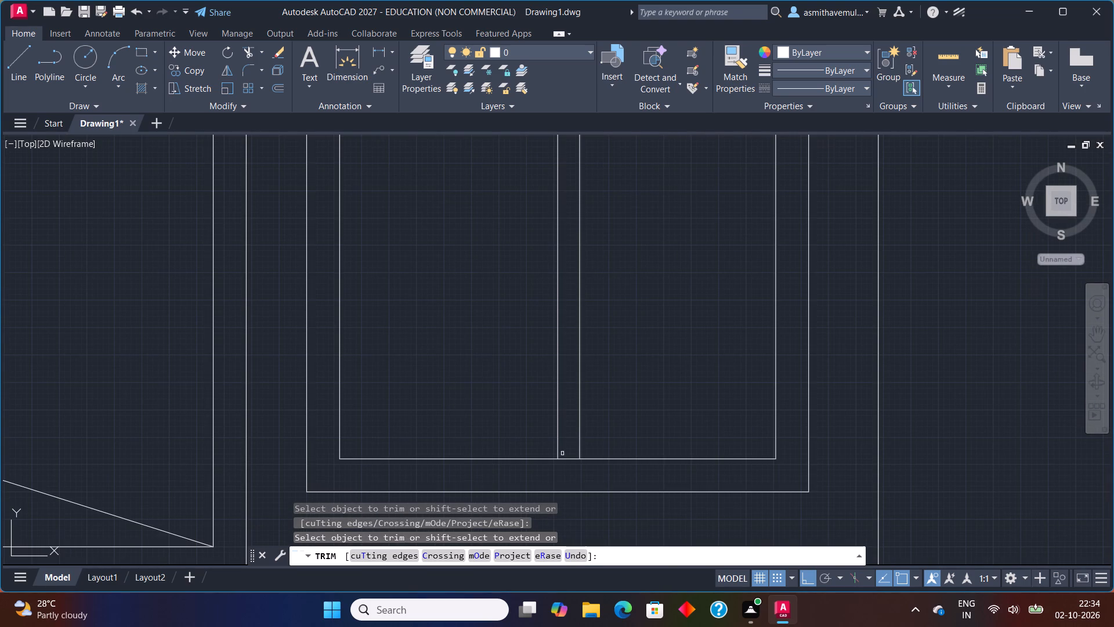
pyautogui.click(567, 458)
pyautogui.press('Escape')
# With Ortho off, draw an open shutter in the window's left pane using three lines from its top-left corner to its bottom-left corner.
pyautogui.moveTo(614, 383); pyautogui.dragTo(598, 427, button='middle')
pyautogui.press('l')
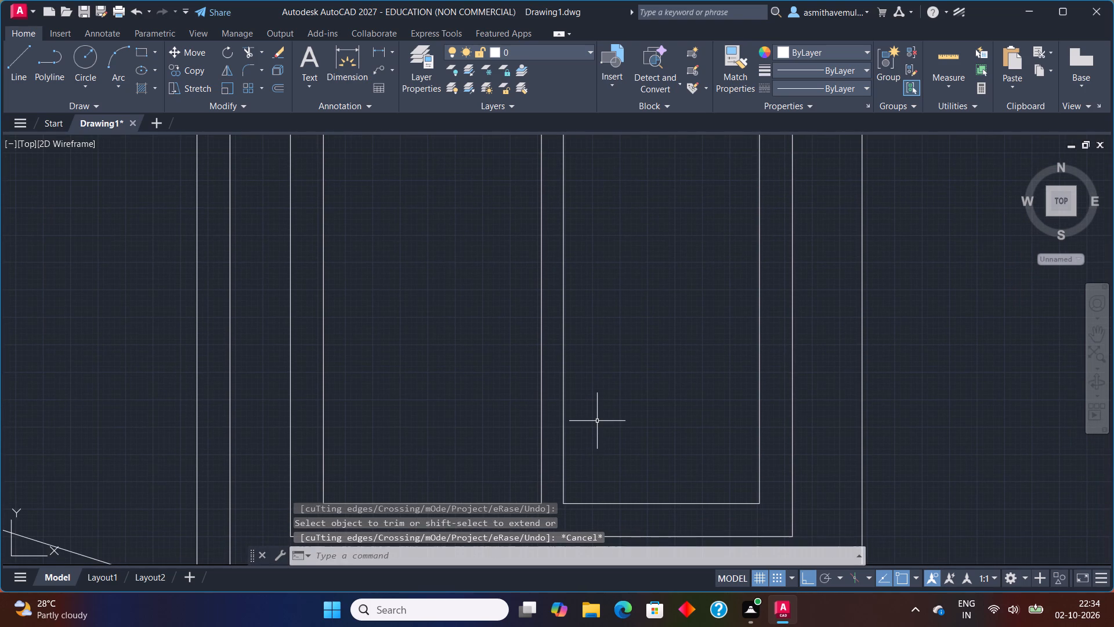
pyautogui.press('Return')
pyautogui.scroll(-1, 537, 318)
pyautogui.moveTo(534, 315); pyautogui.dragTo(538, 367, button='middle')
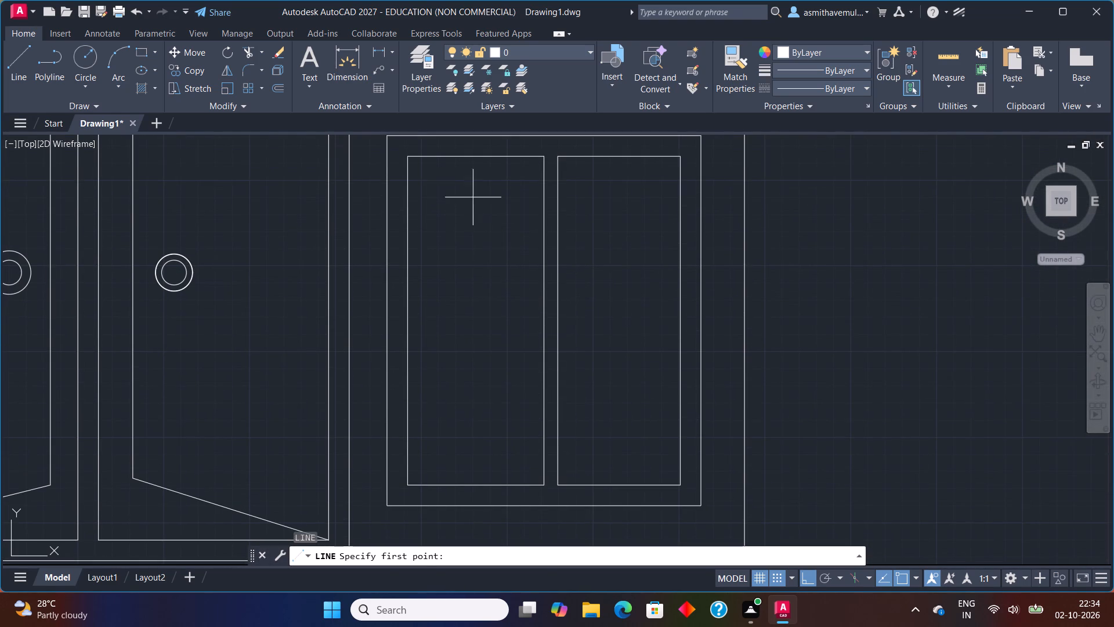
pyautogui.click(408, 156)
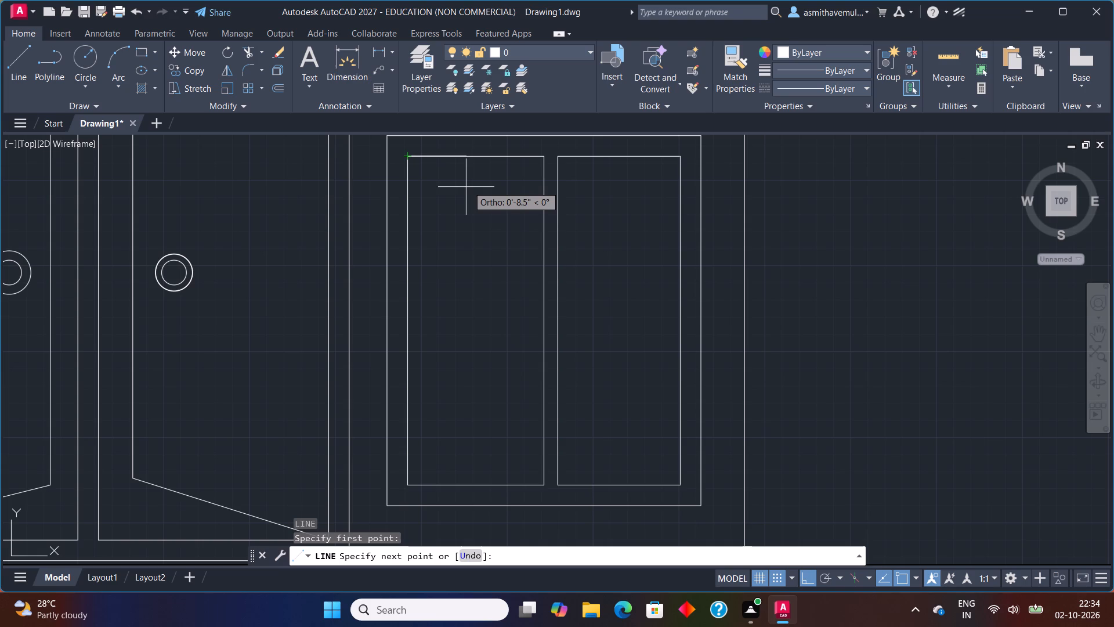
pyautogui.press('F8')
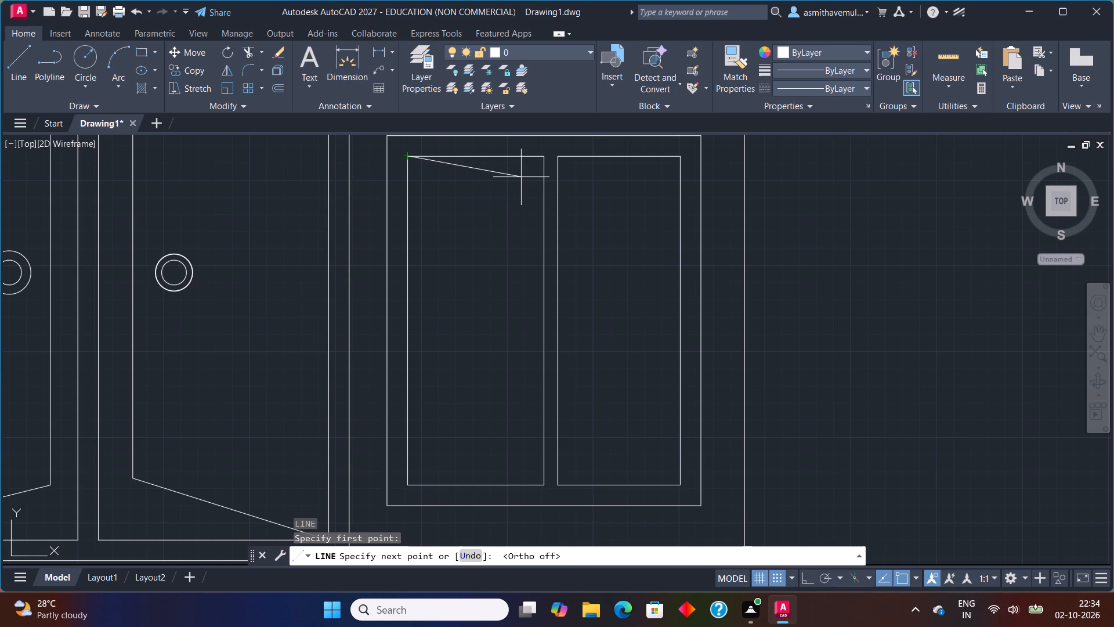
pyautogui.click(521, 176)
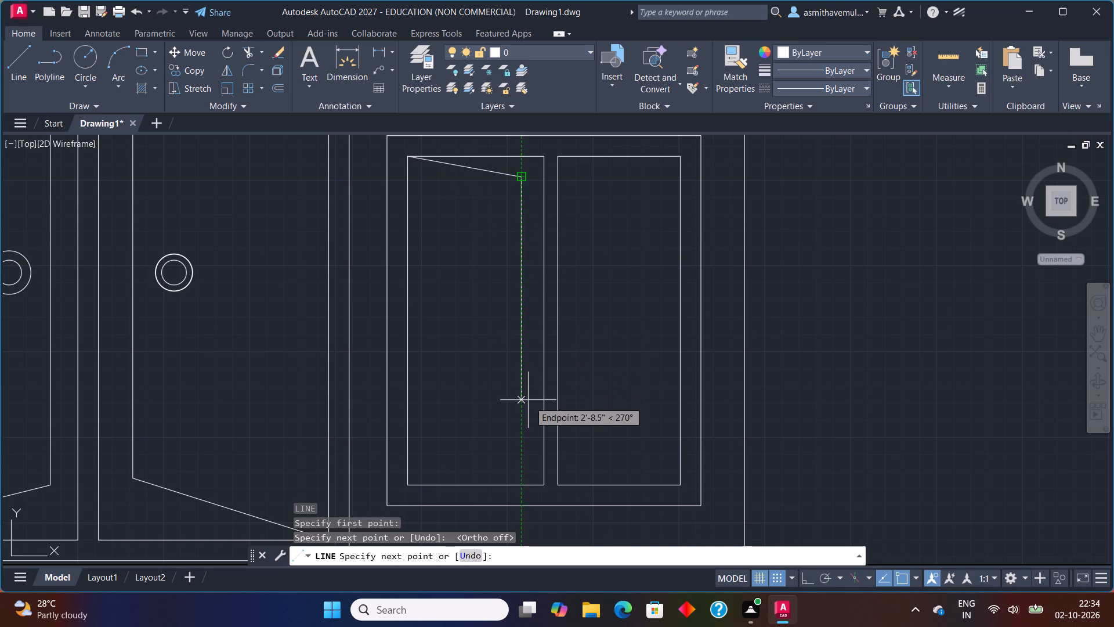
pyautogui.click(520, 442)
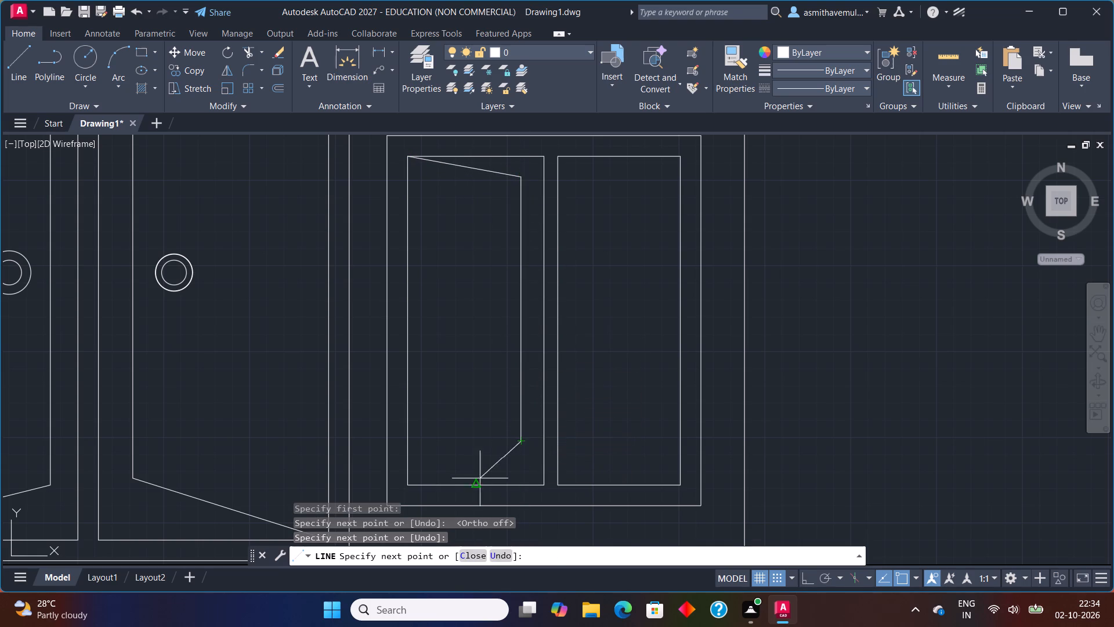
pyautogui.click(408, 484)
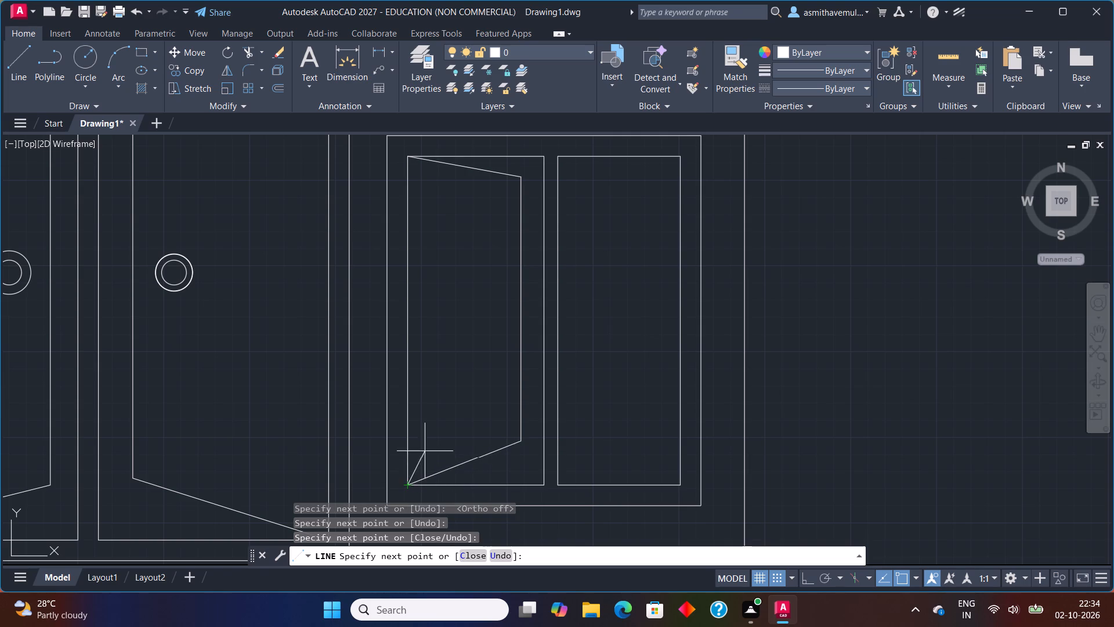
pyautogui.press('Escape')
# Draw the matching open shutter in the window's right pane using three lines from its top-right corner to its bottom-right corner.
pyautogui.press('space')
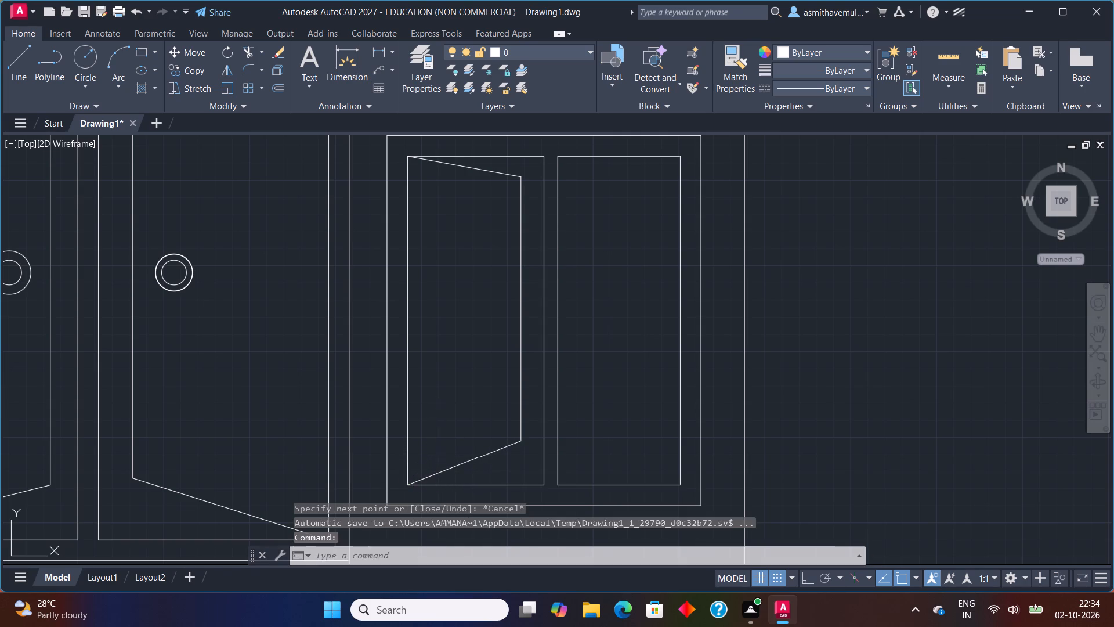
pyautogui.click(683, 154)
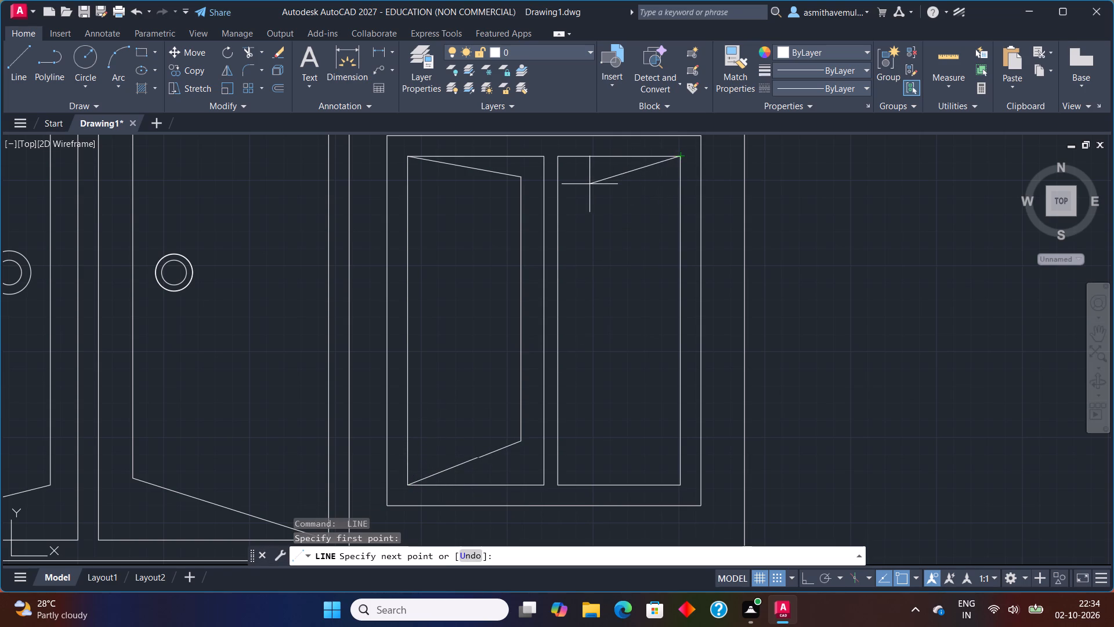
pyautogui.click(582, 186)
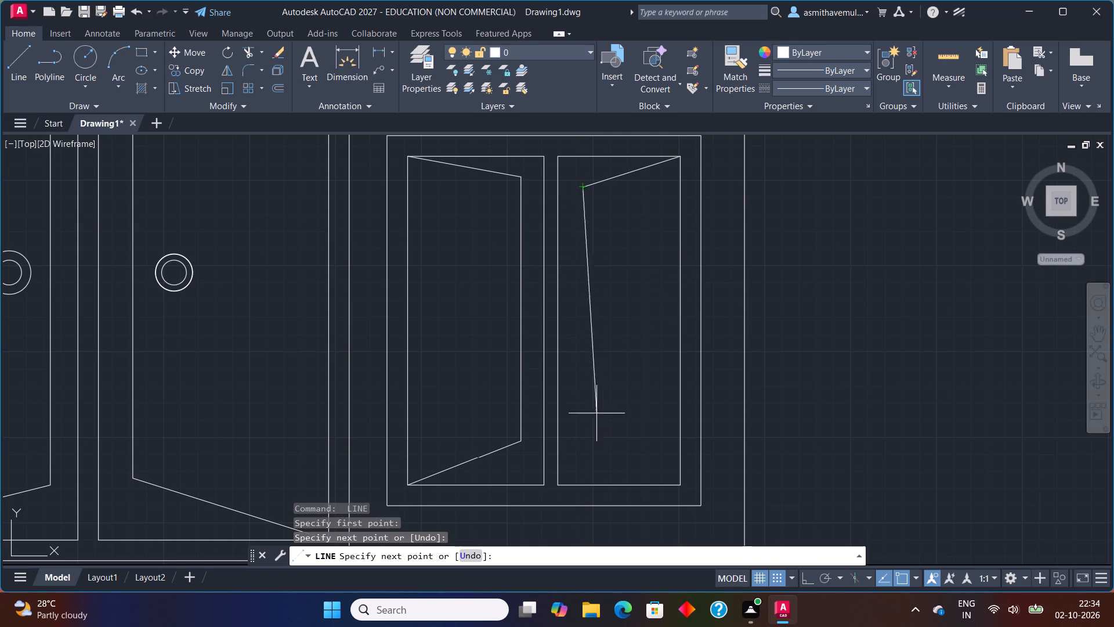
pyautogui.click(581, 438)
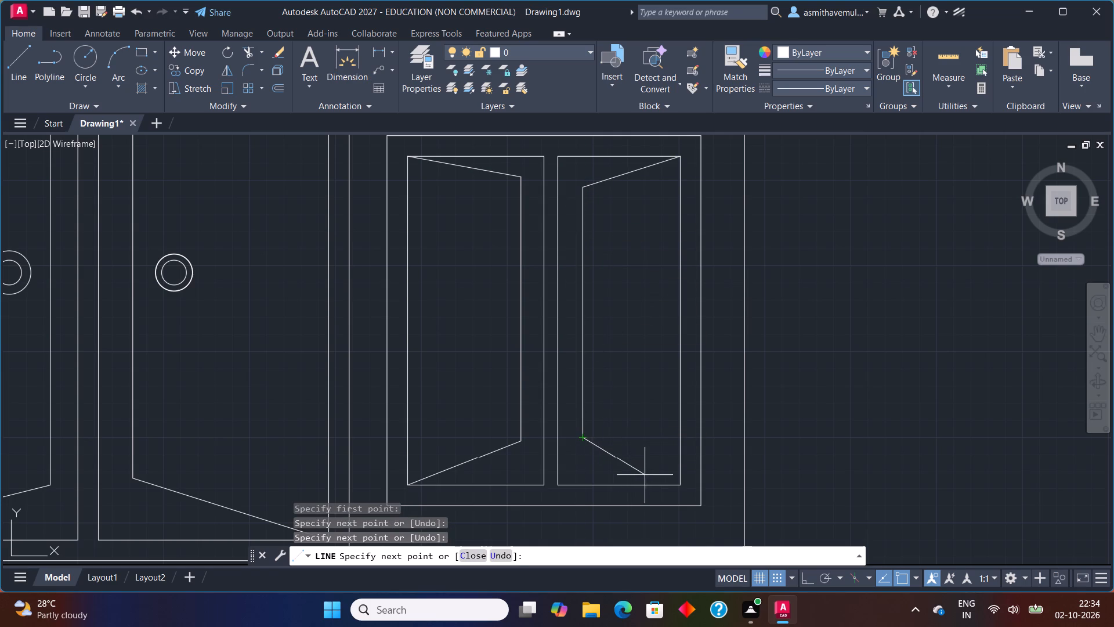
pyautogui.click(679, 485)
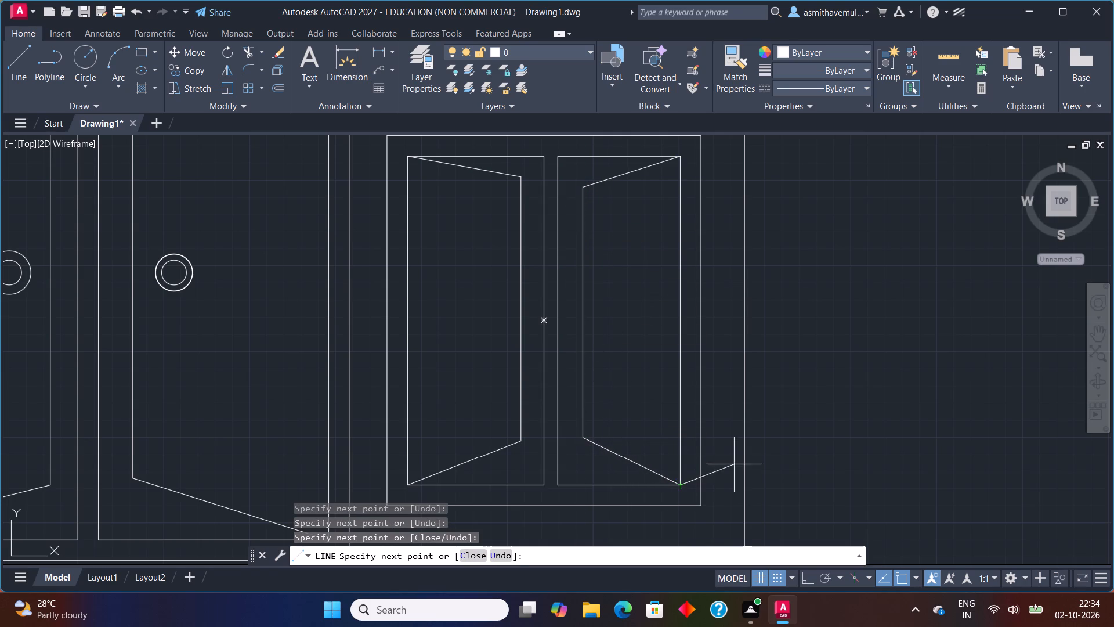
pyautogui.press('Escape')
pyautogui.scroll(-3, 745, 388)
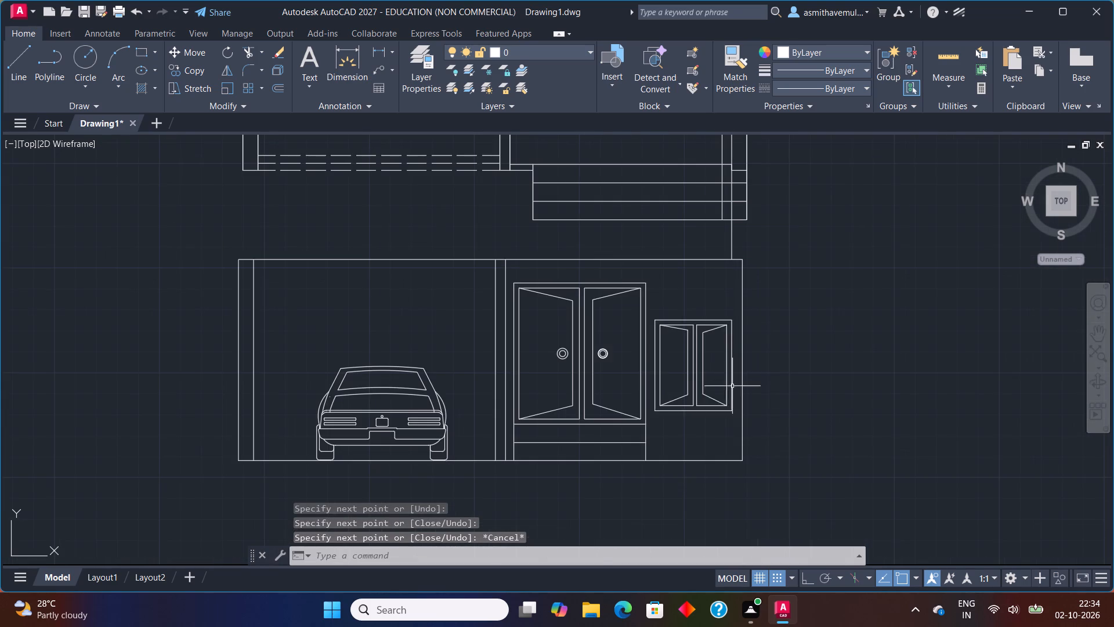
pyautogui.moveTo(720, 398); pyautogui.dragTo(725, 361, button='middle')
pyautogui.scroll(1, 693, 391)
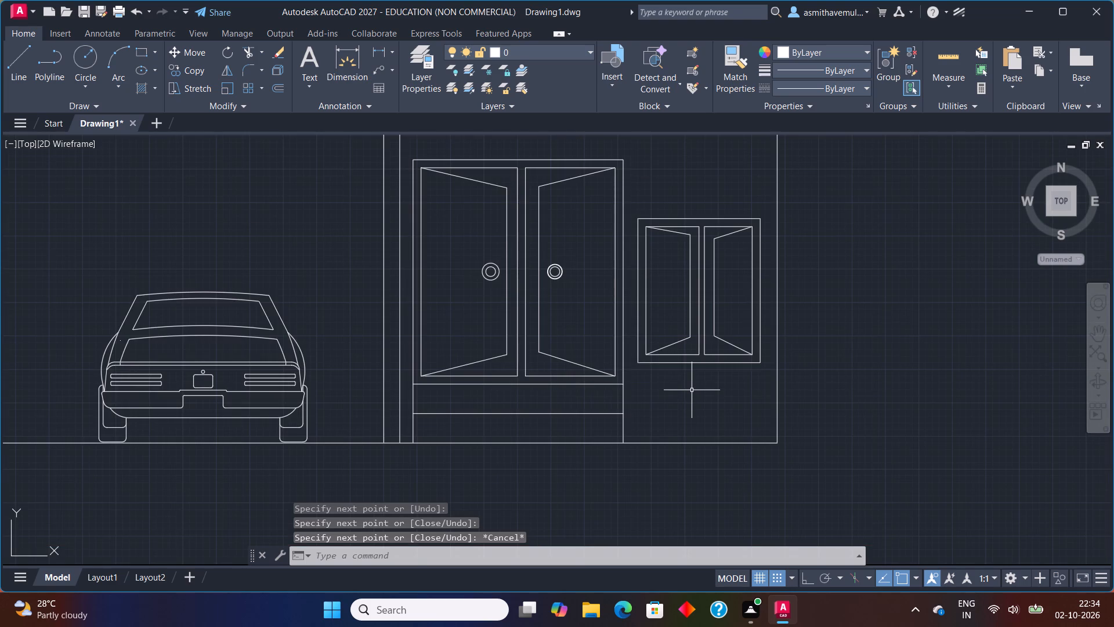
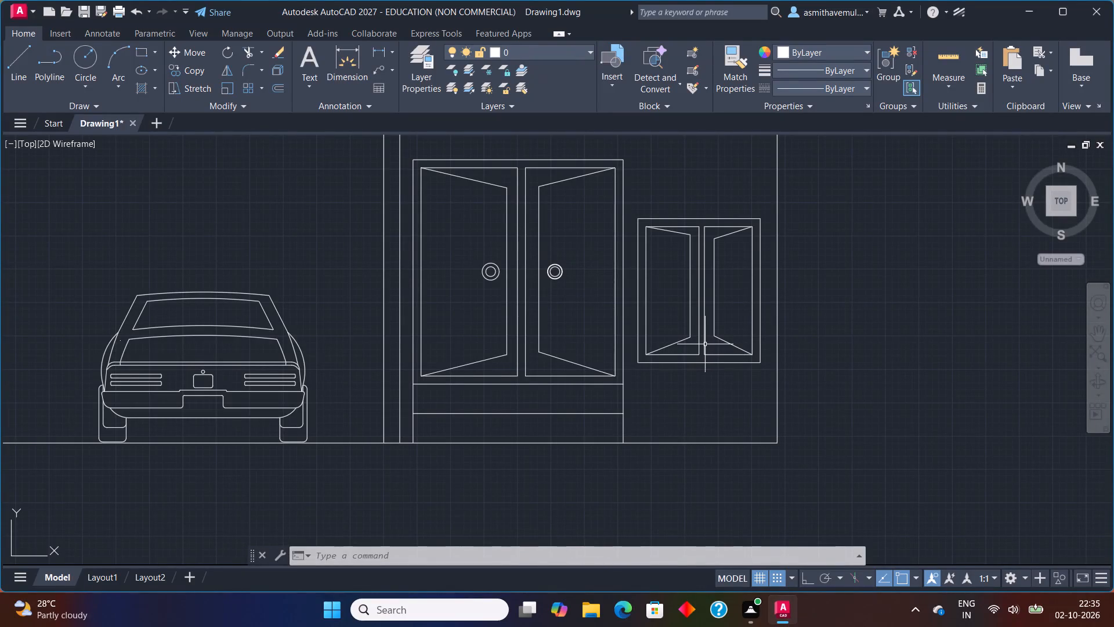
# Insert the Chair - Rocking block from DesignCenter's Home - Space Planner blocks into the empty area beside the elevation.
pyautogui.hotkey('ctrl', '2')
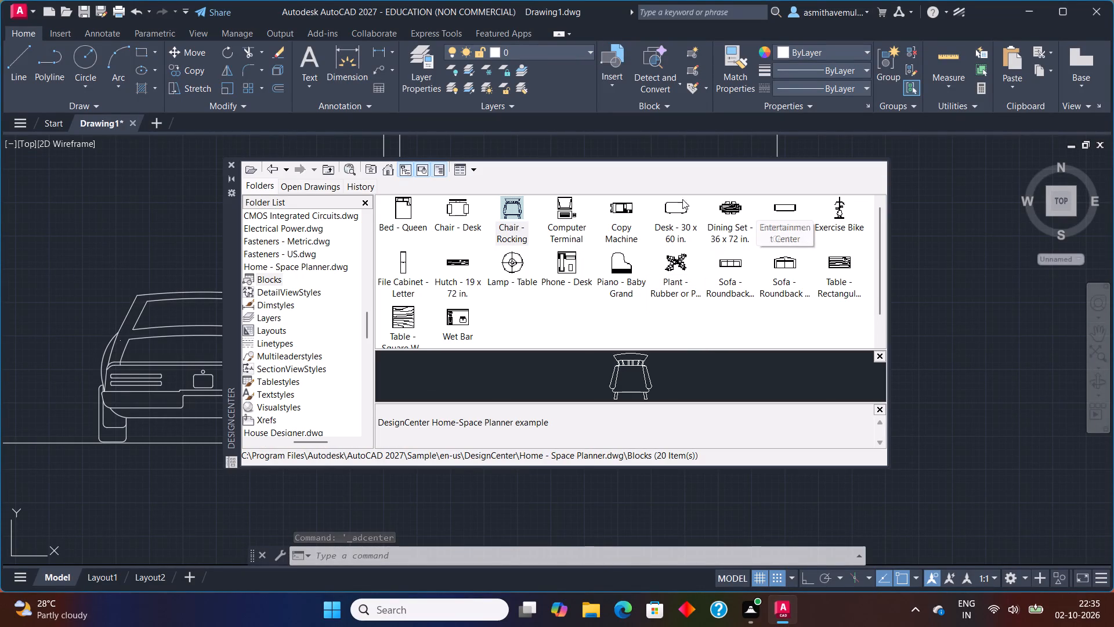
pyautogui.moveTo(509, 199); pyautogui.dragTo(947, 323)
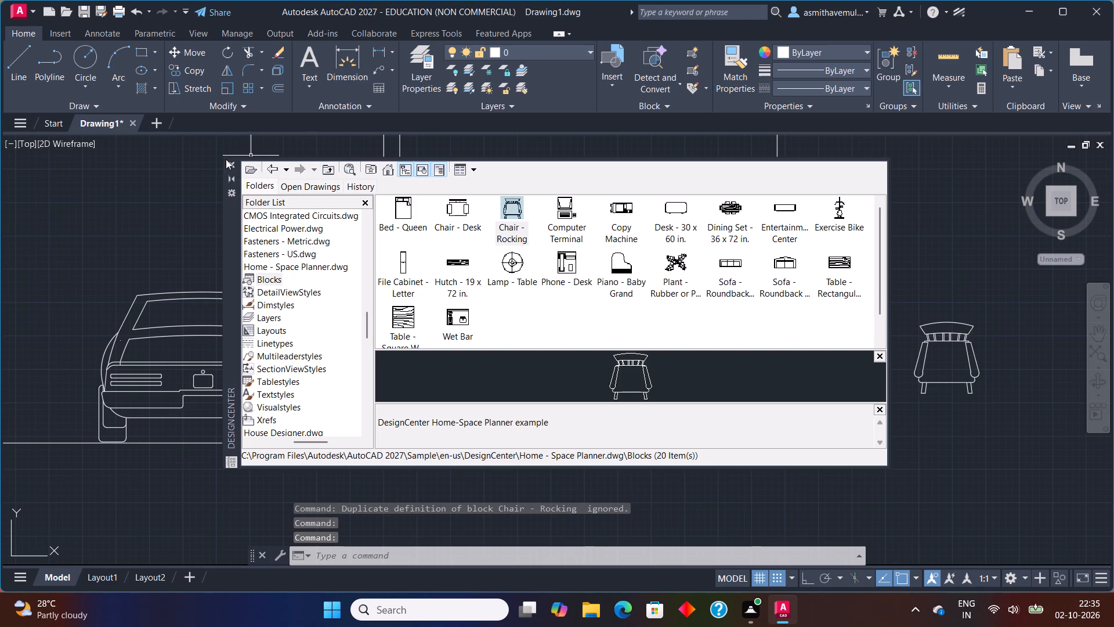
pyautogui.moveTo(226, 159); pyautogui.dragTo(232, 159)
# Scale the inserted rocking chair down freehand to a little over half its size, using its bottom-right leg as base point.
pyautogui.moveTo(947, 296); pyautogui.dragTo(936, 387)
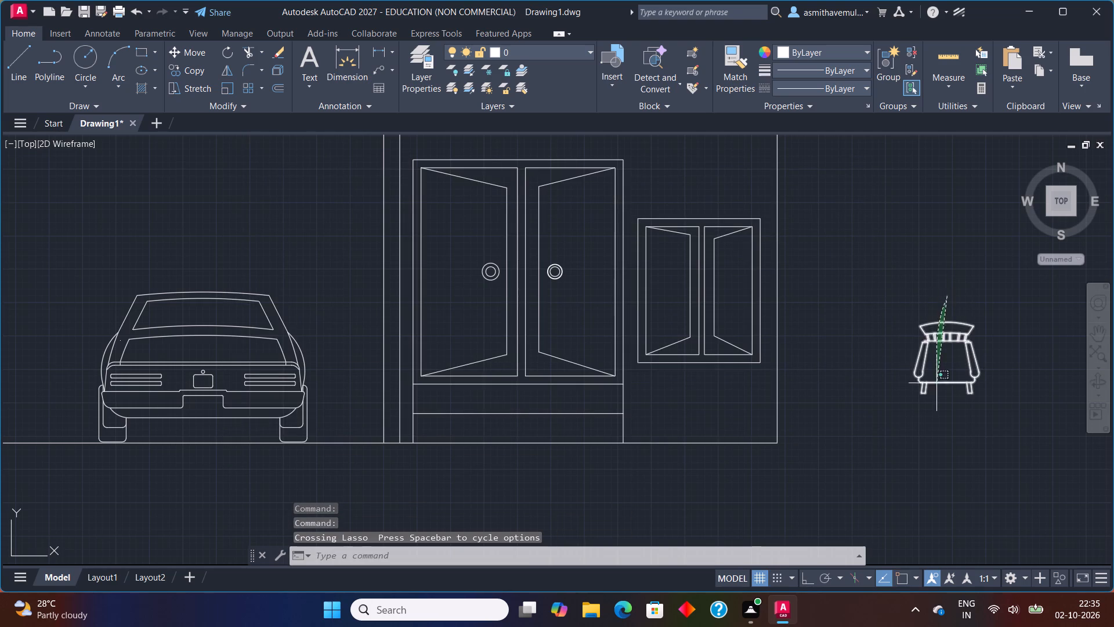
pyautogui.moveTo(936, 387); pyautogui.dragTo(949, 423)
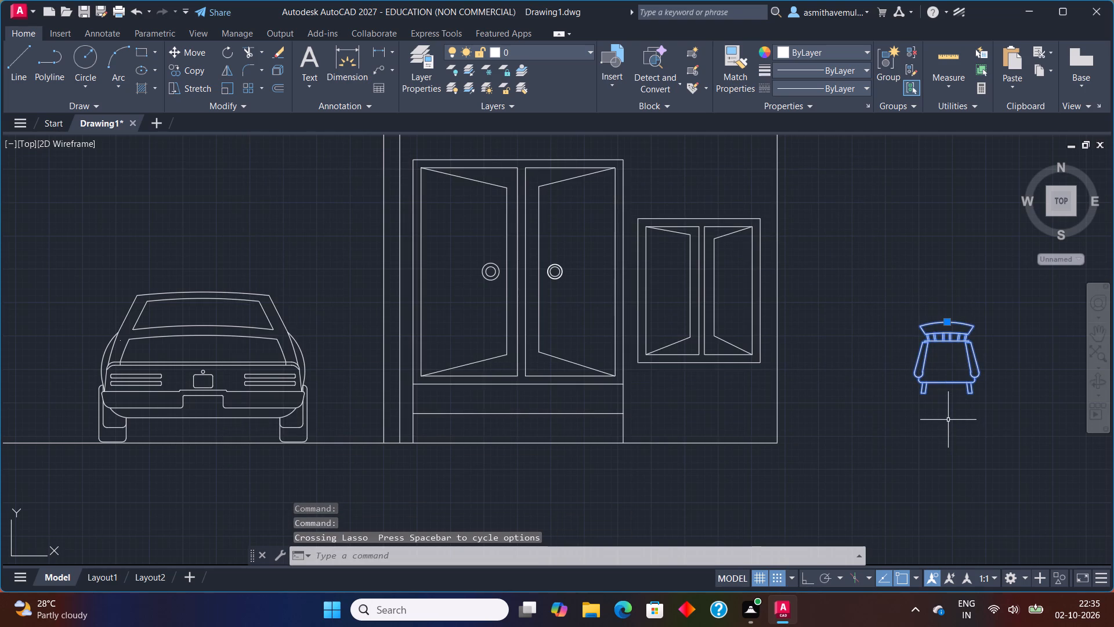
pyautogui.write('SCALW')
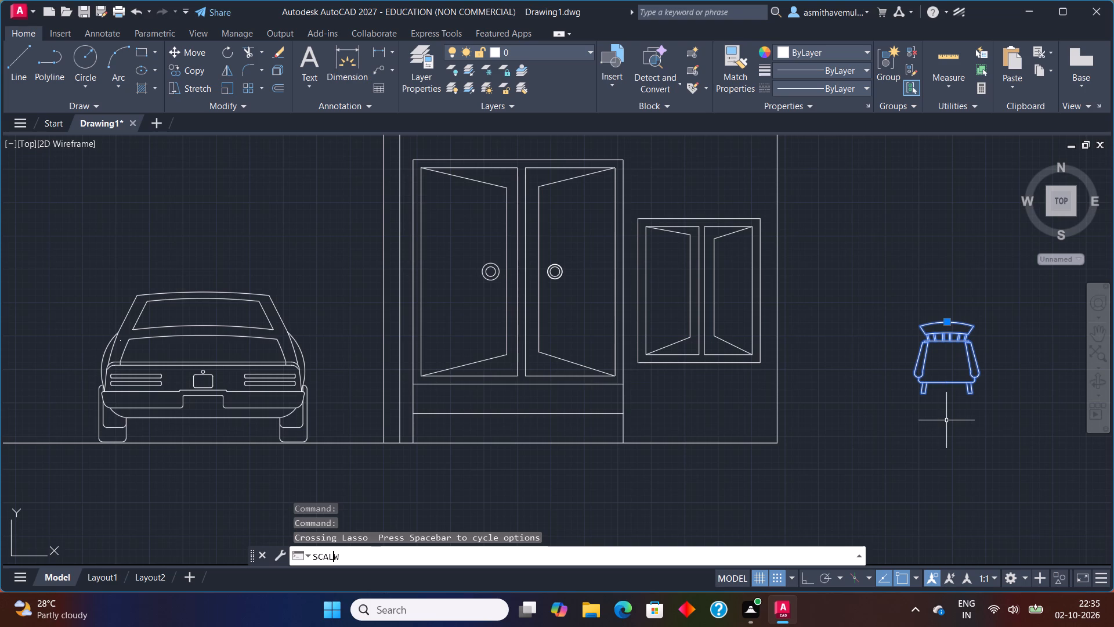
pyautogui.press('BackSpace')
pyautogui.press('e')
pyautogui.press('Return')
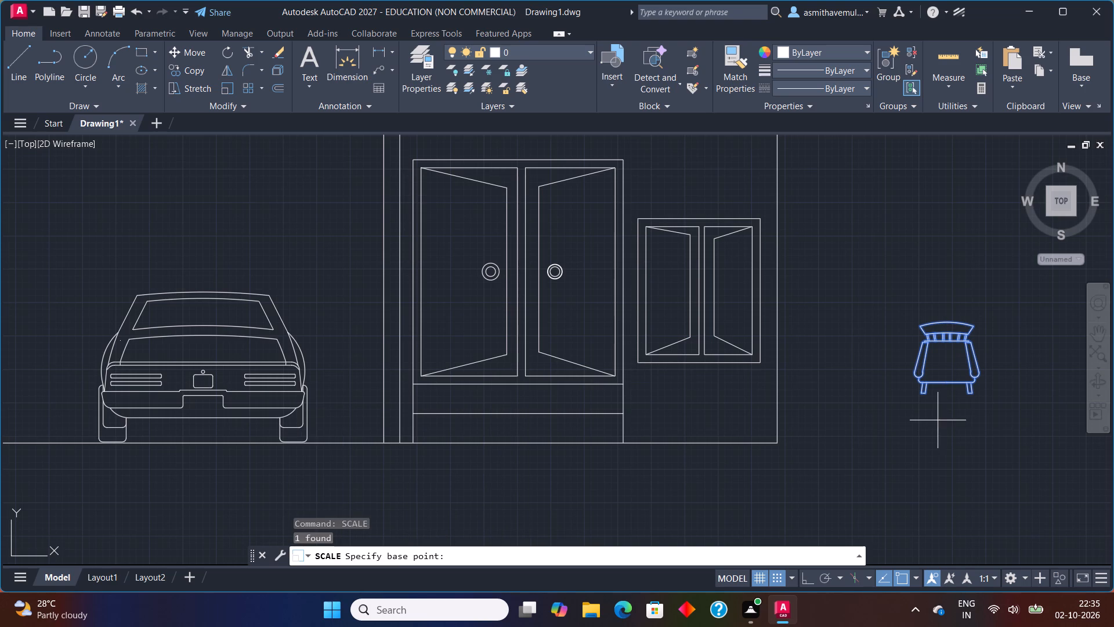
pyautogui.click(971, 398)
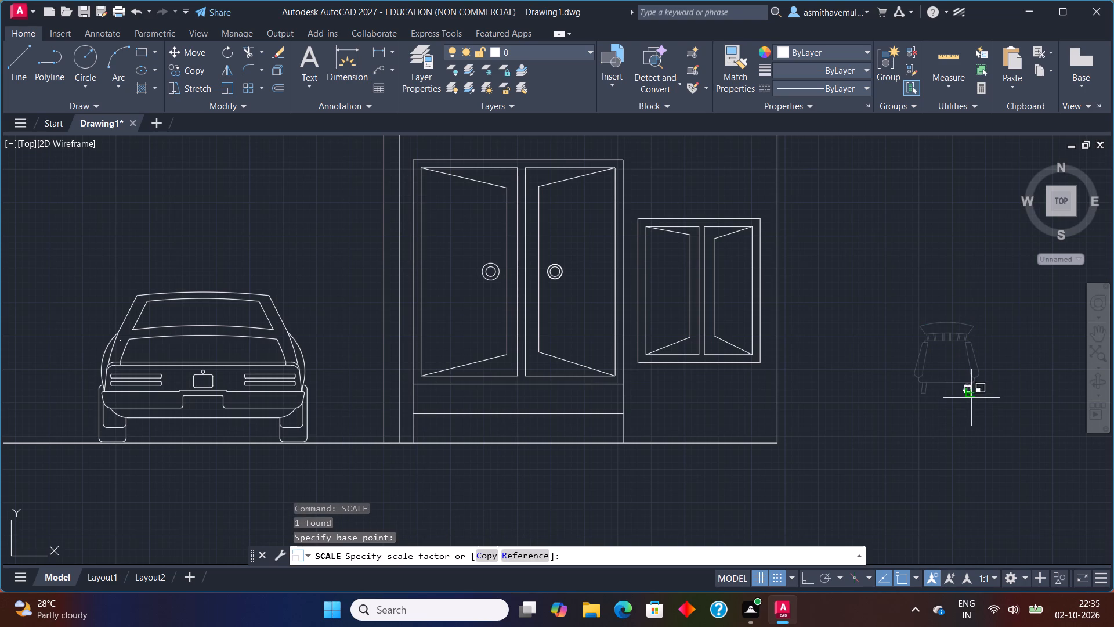
pyautogui.click(972, 415)
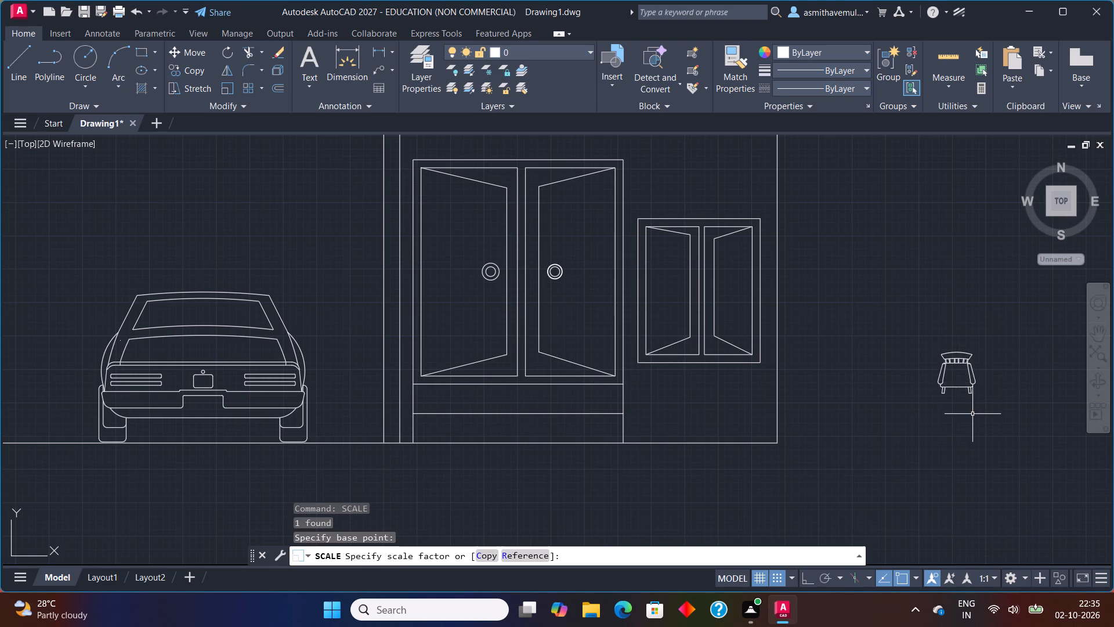
# Move the rocking chair by its top midpoint to just below the left part of the elevation's sit-out window.
pyautogui.moveTo(990, 378); pyautogui.dragTo(902, 374)
pyautogui.press('m')
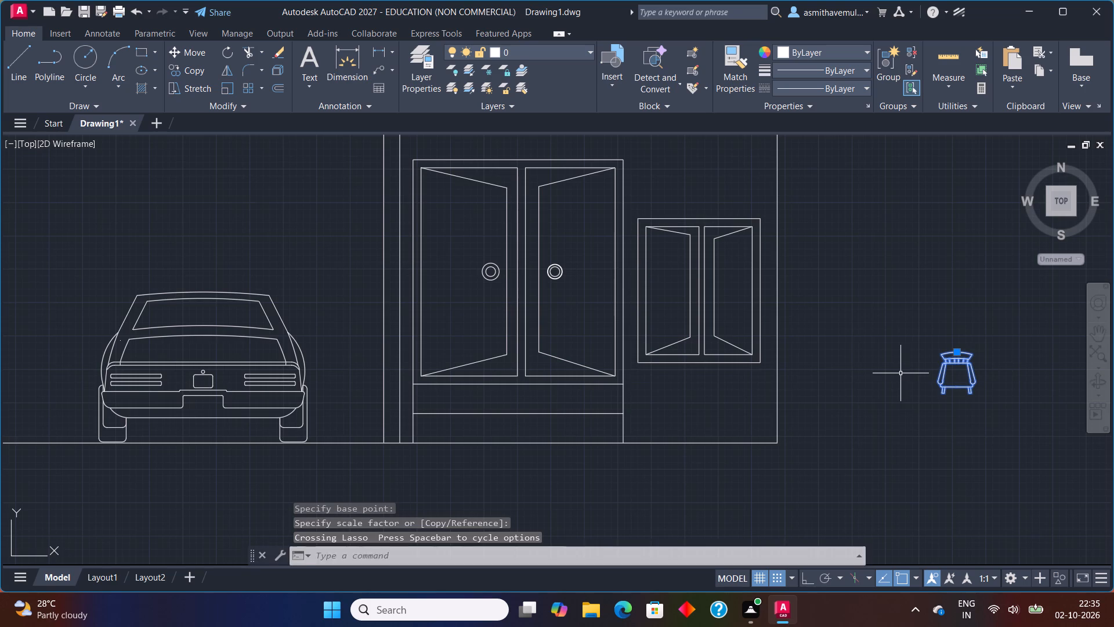
pyautogui.press('Return')
pyautogui.click(954, 352)
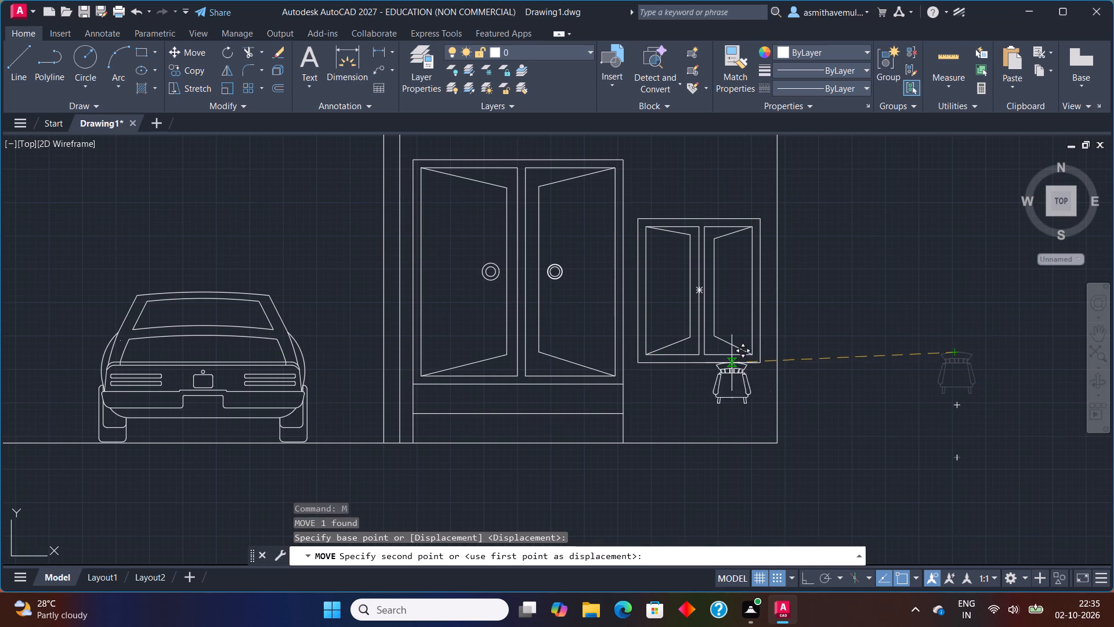
pyautogui.scroll(1, 670, 369)
pyautogui.click(652, 374)
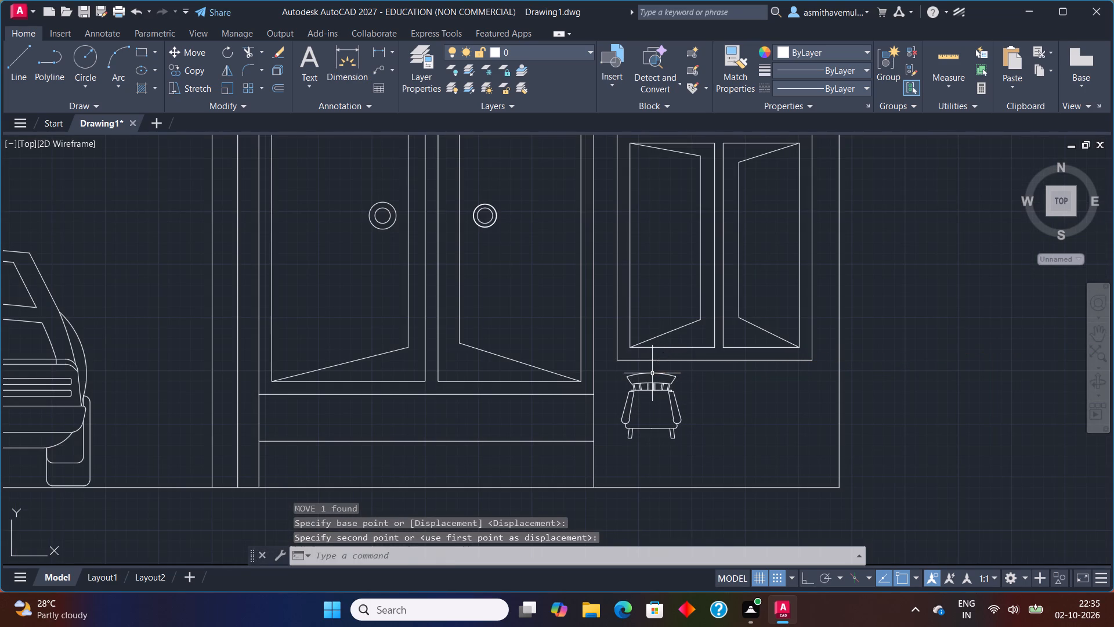
# Copy the chair twice to the right to form a row of three chairs beneath the window.
pyautogui.moveTo(719, 392); pyautogui.dragTo(648, 437)
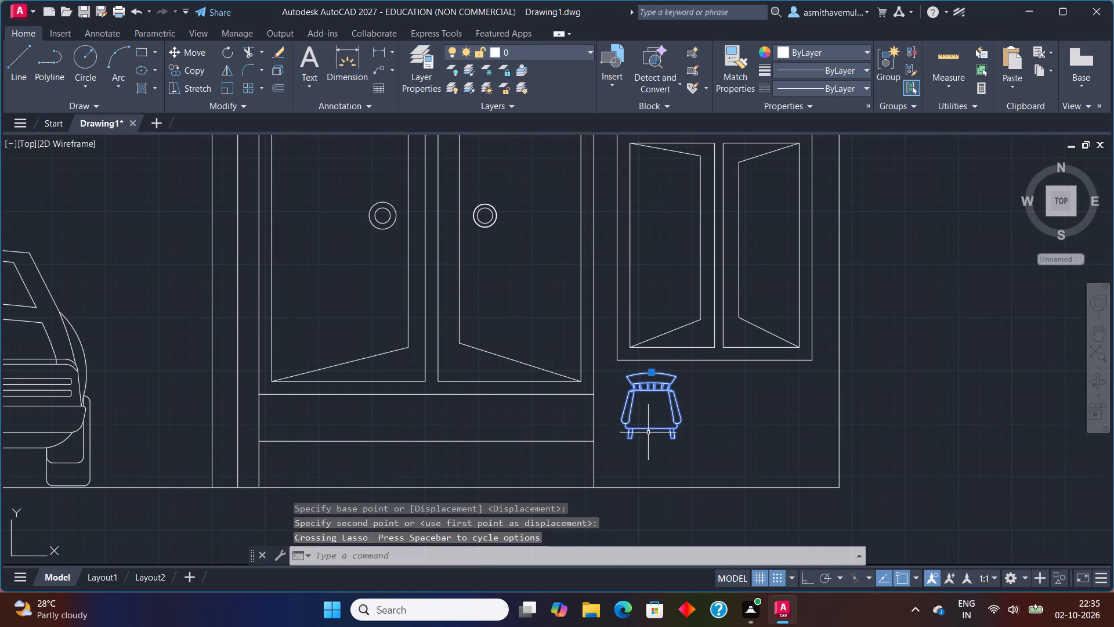
pyautogui.press('c')
pyautogui.press('o')
pyautogui.press('p')
pyautogui.press('y')
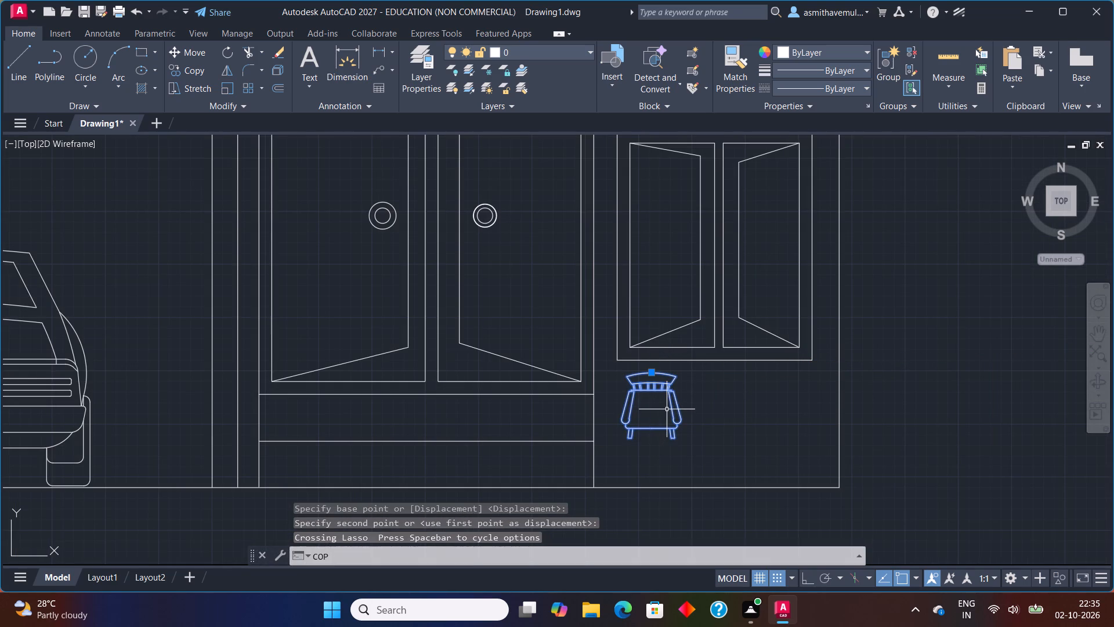
pyautogui.press('Return')
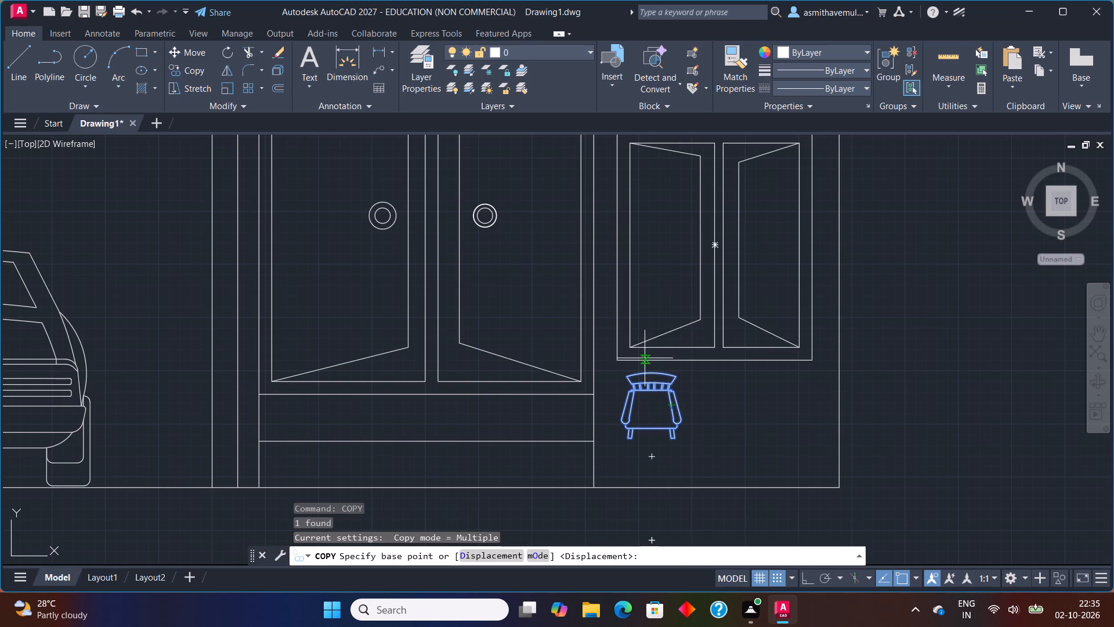
pyautogui.moveTo(645, 370); pyautogui.dragTo(658, 370)
pyautogui.click(723, 371)
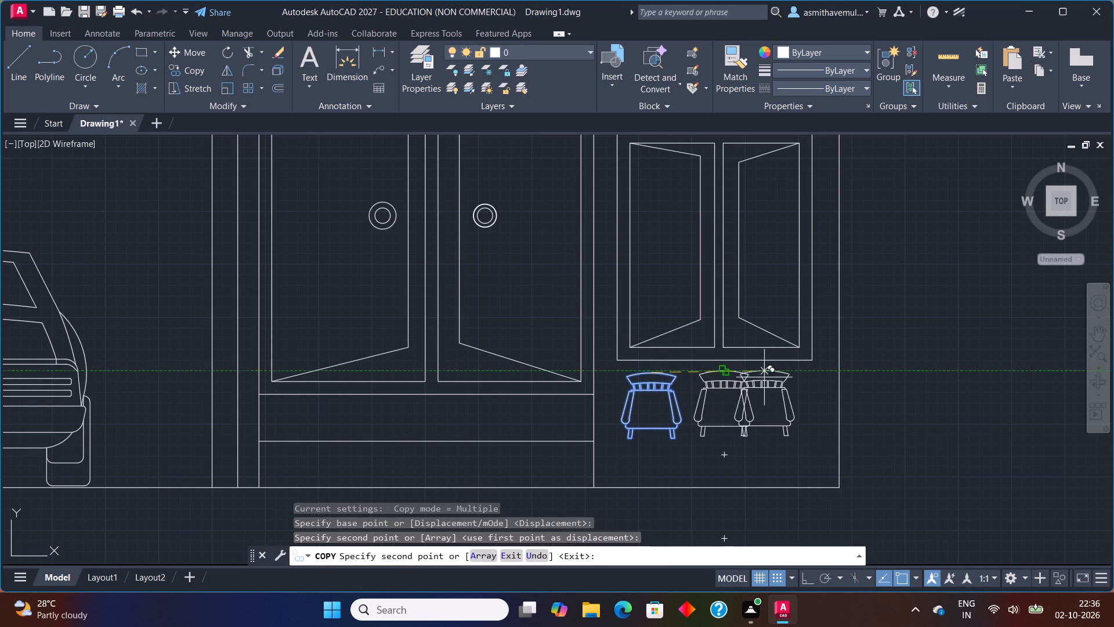
pyautogui.click(789, 374)
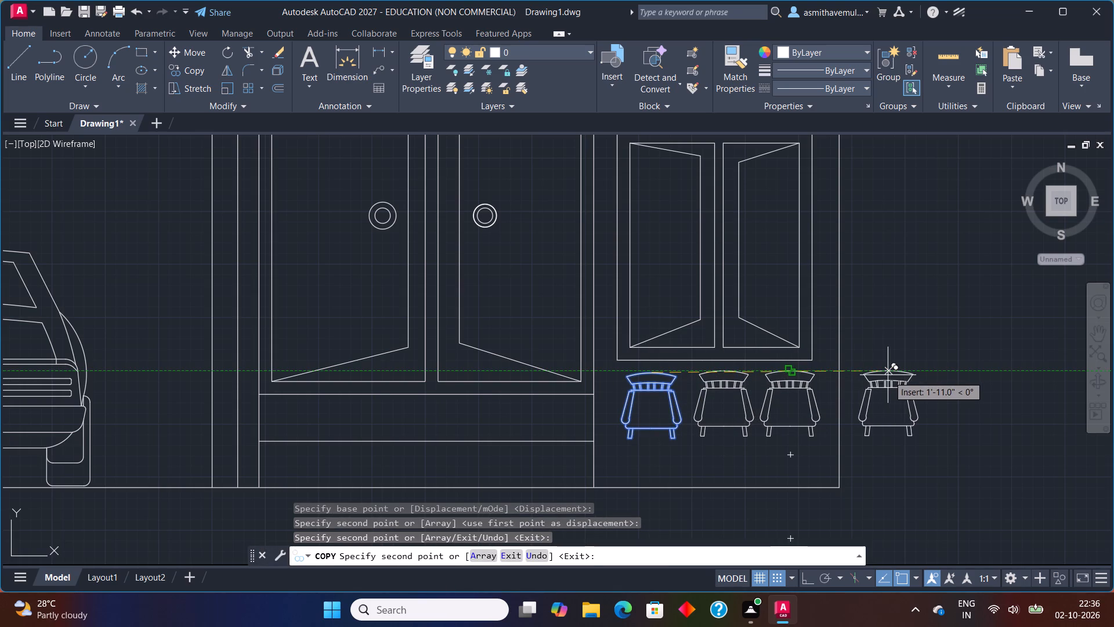
pyautogui.press('Escape')
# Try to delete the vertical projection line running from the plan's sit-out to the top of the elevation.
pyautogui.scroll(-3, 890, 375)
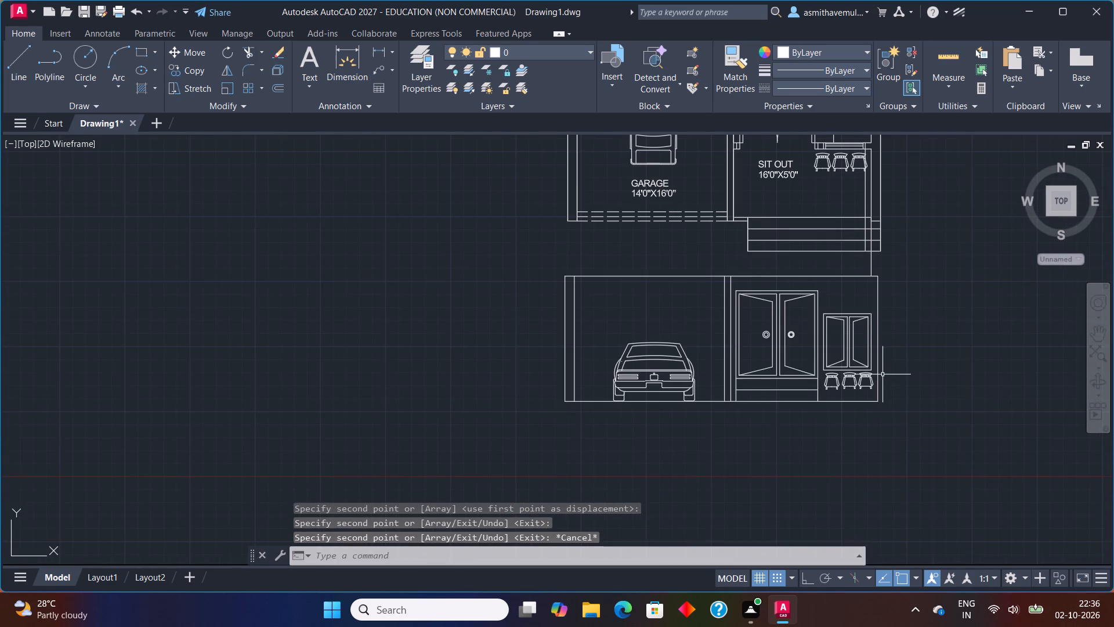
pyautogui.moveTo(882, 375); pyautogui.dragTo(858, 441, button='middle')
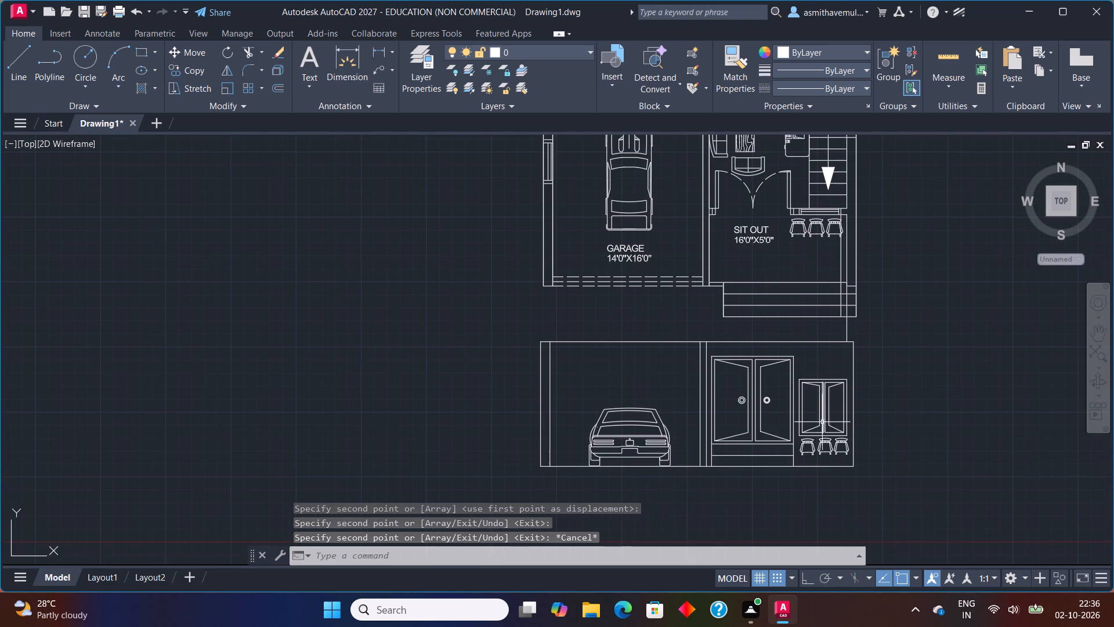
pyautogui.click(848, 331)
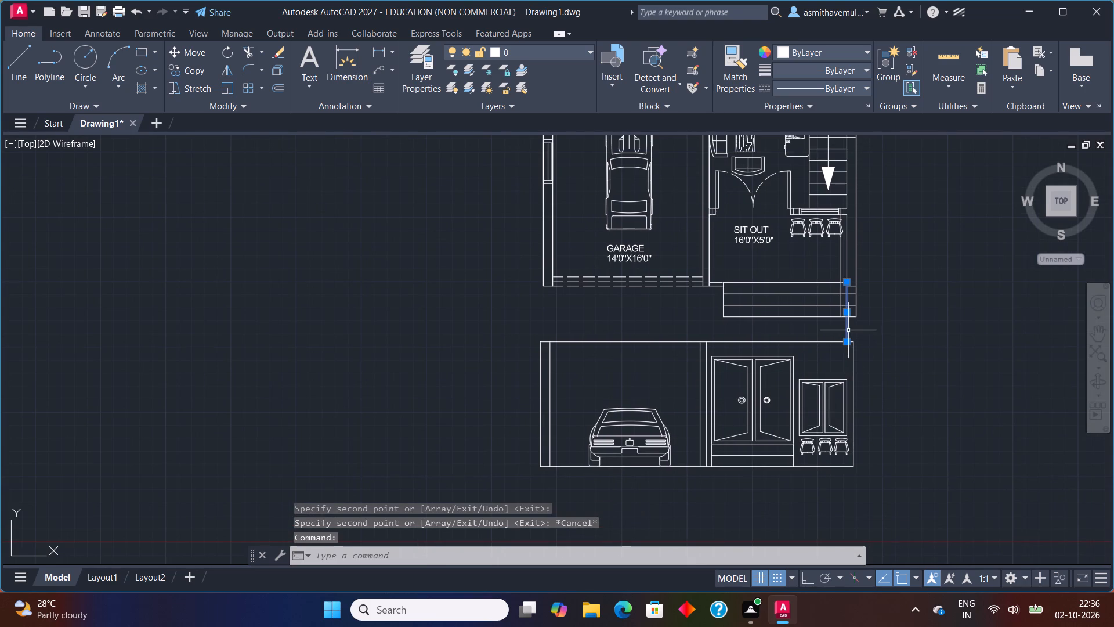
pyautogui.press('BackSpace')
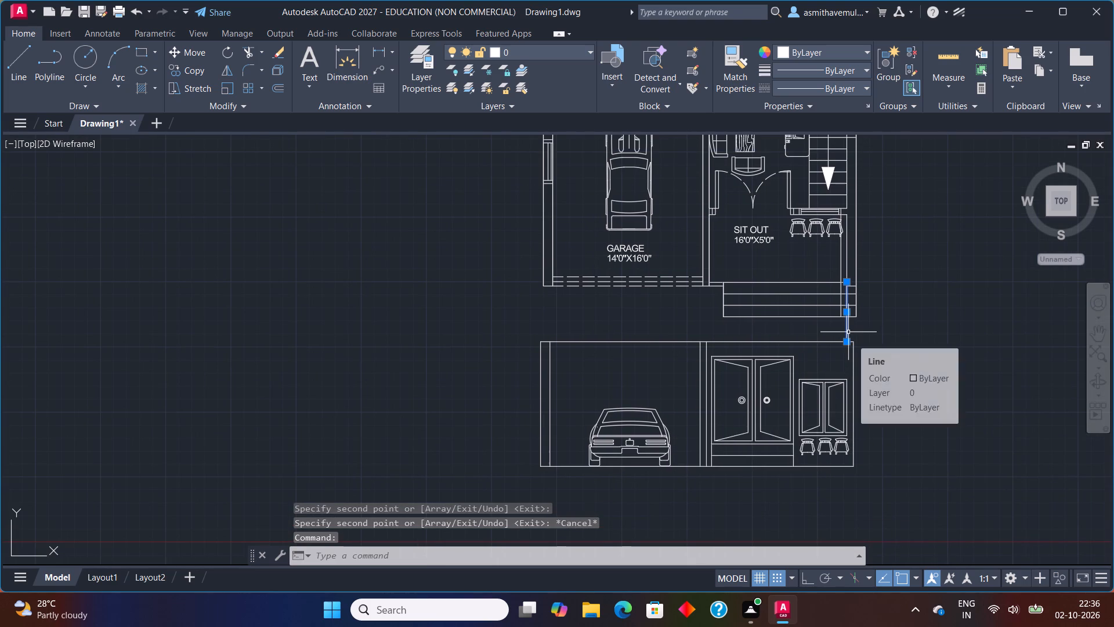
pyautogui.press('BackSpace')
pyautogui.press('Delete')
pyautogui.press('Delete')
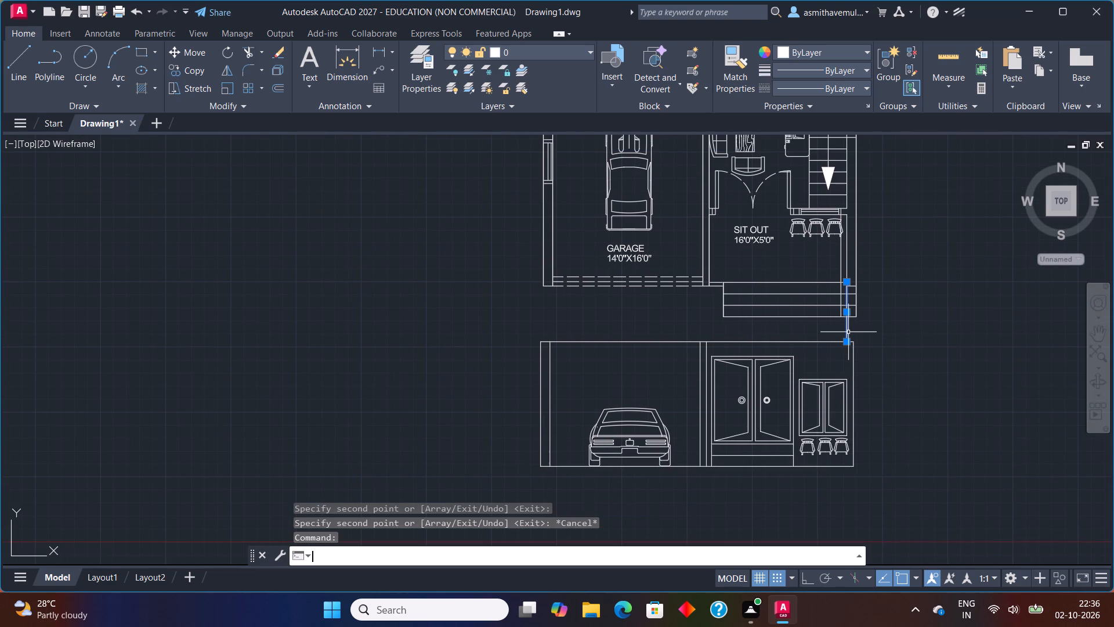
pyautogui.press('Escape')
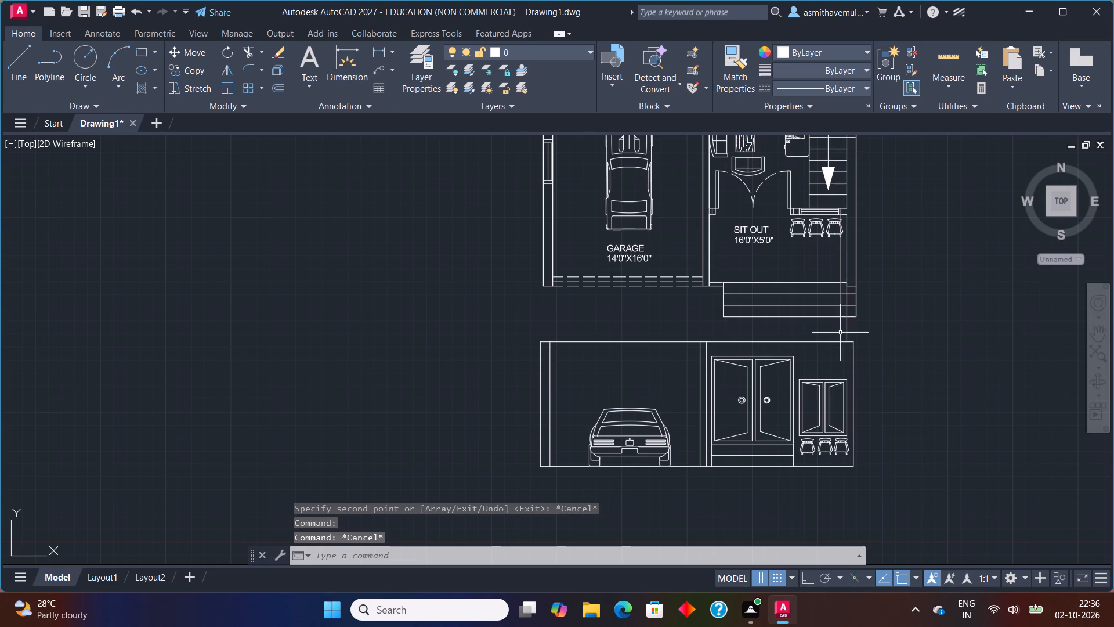
# Trim the vertical projection line between the sit-out steps and the top edge of the elevation.
pyautogui.scroll(1, 840, 332)
pyautogui.moveTo(844, 305); pyautogui.dragTo(755, 408, button='middle')
pyautogui.scroll(1, 776, 325)
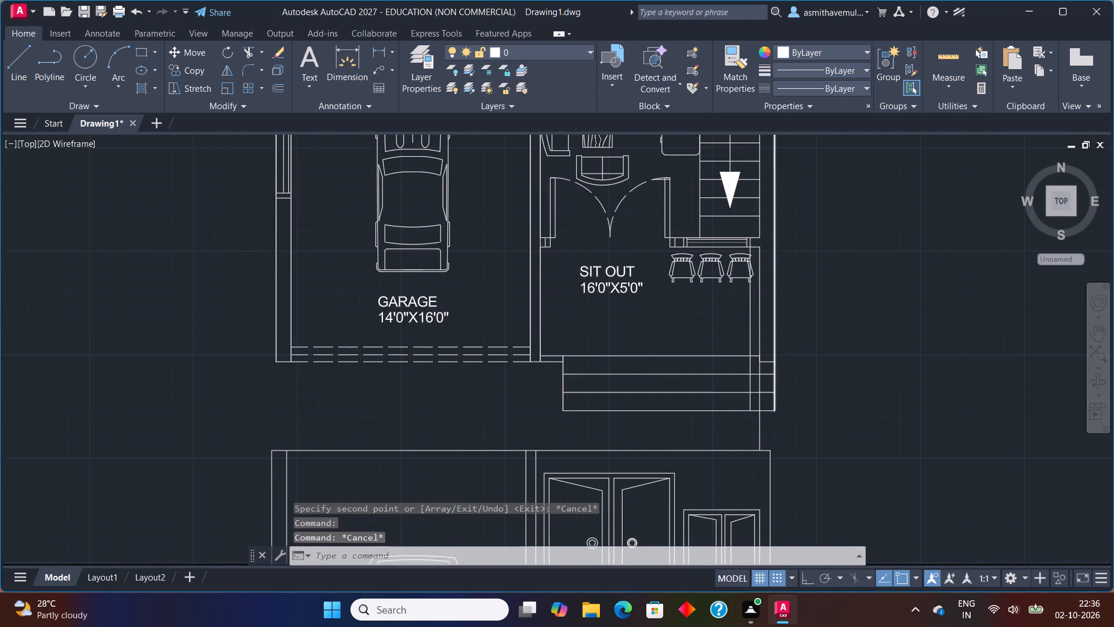
pyautogui.scroll(-1, 792, 330)
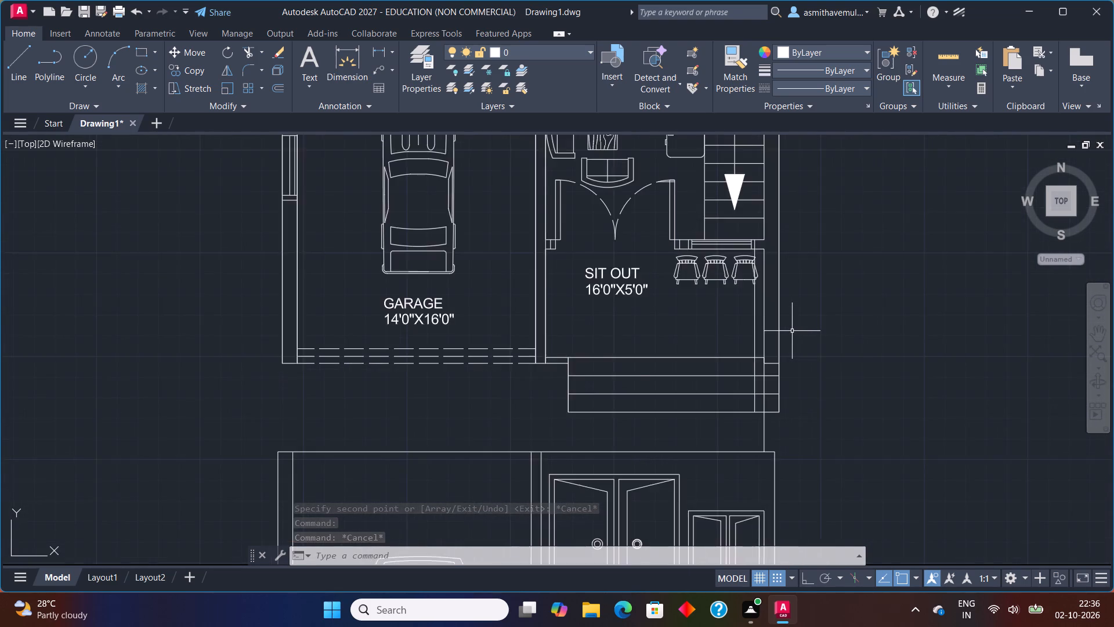
pyautogui.scroll(-2, 792, 331)
pyautogui.middleClick(802, 303)
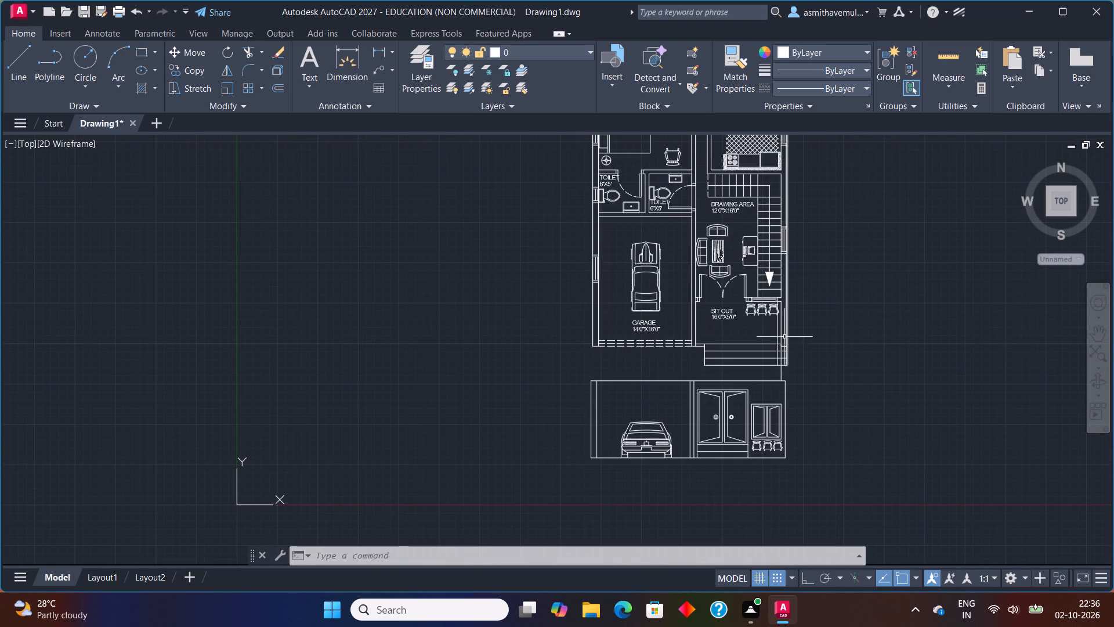
pyautogui.scroll(3, 784, 338)
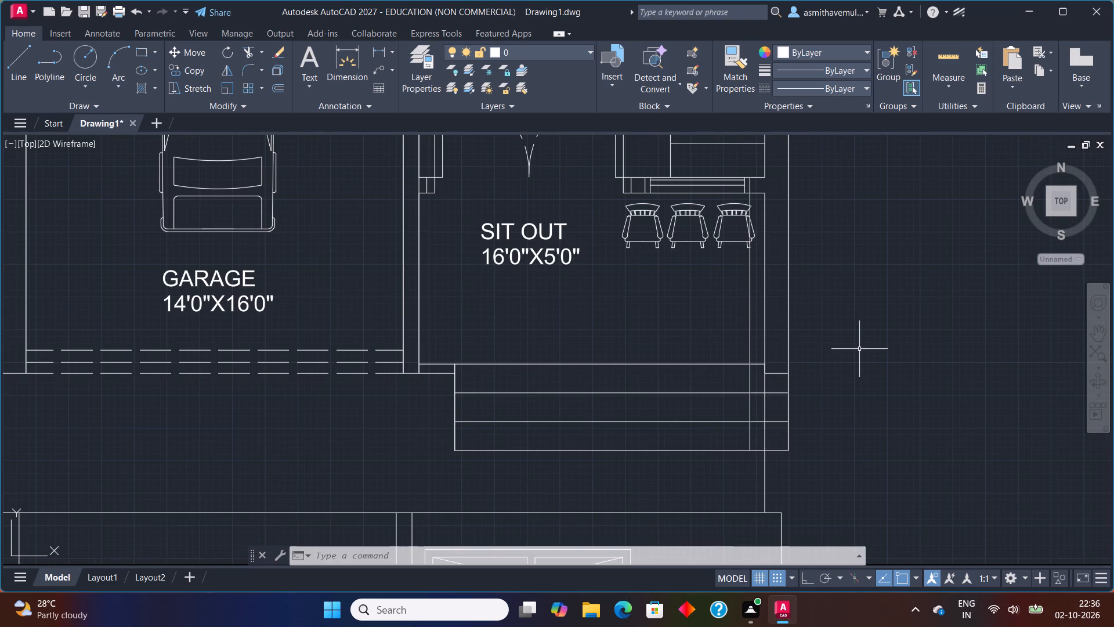
pyautogui.press('t')
pyautogui.press('r')
pyautogui.press('i')
pyautogui.press('m')
pyautogui.press('Return')
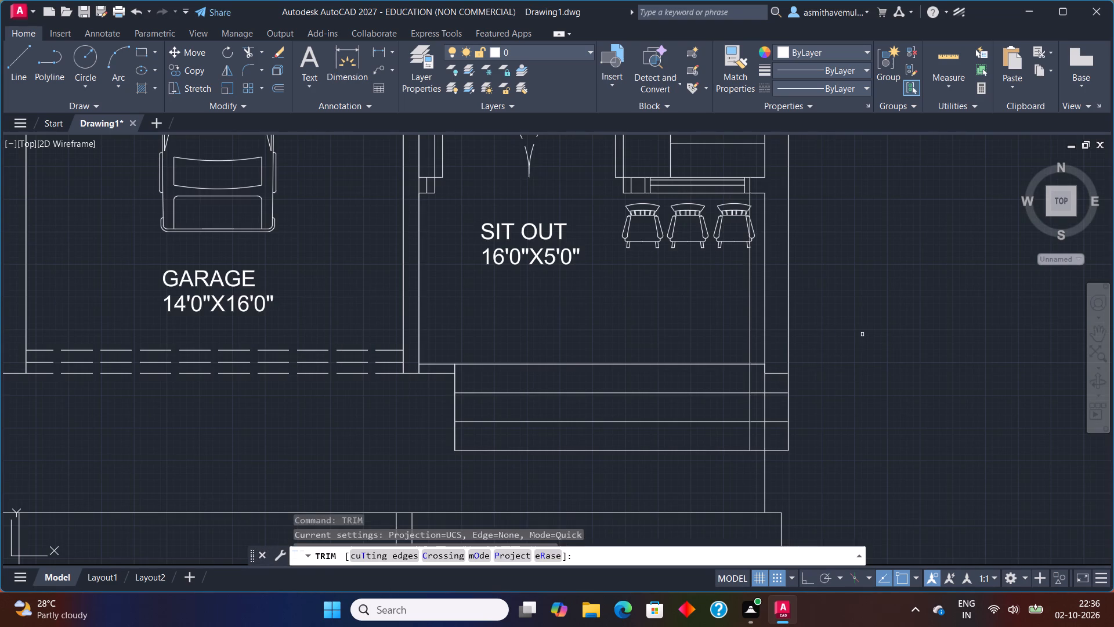
pyautogui.moveTo(808, 485); pyautogui.dragTo(706, 471)
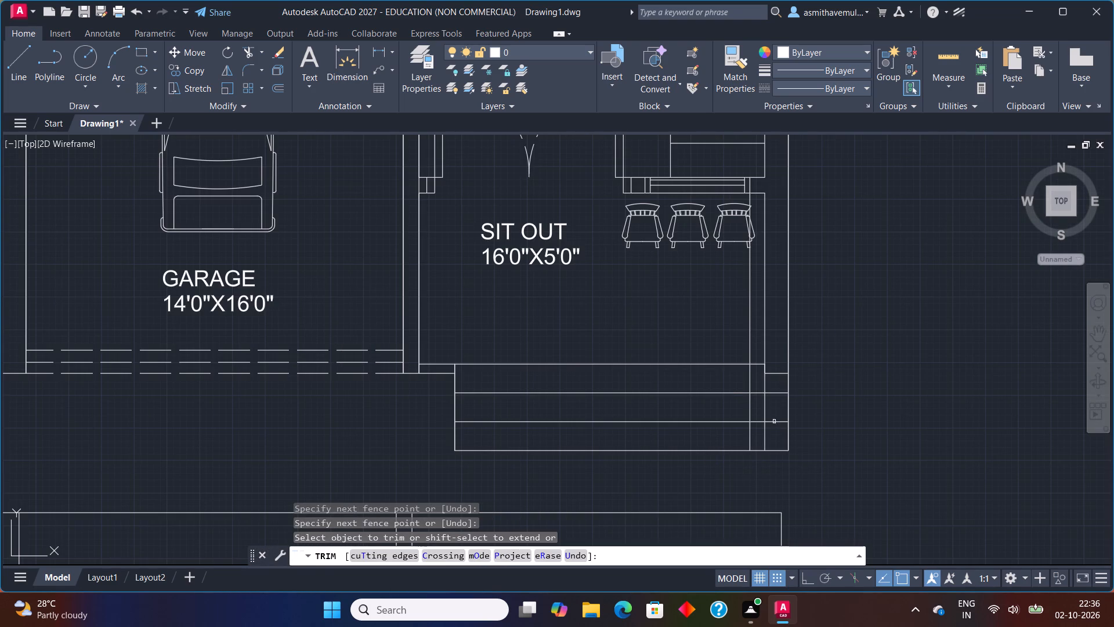
# Trim the inner vertical line across all three sit-out steps, near their right end in the plan.
pyautogui.scroll(1, 776, 398)
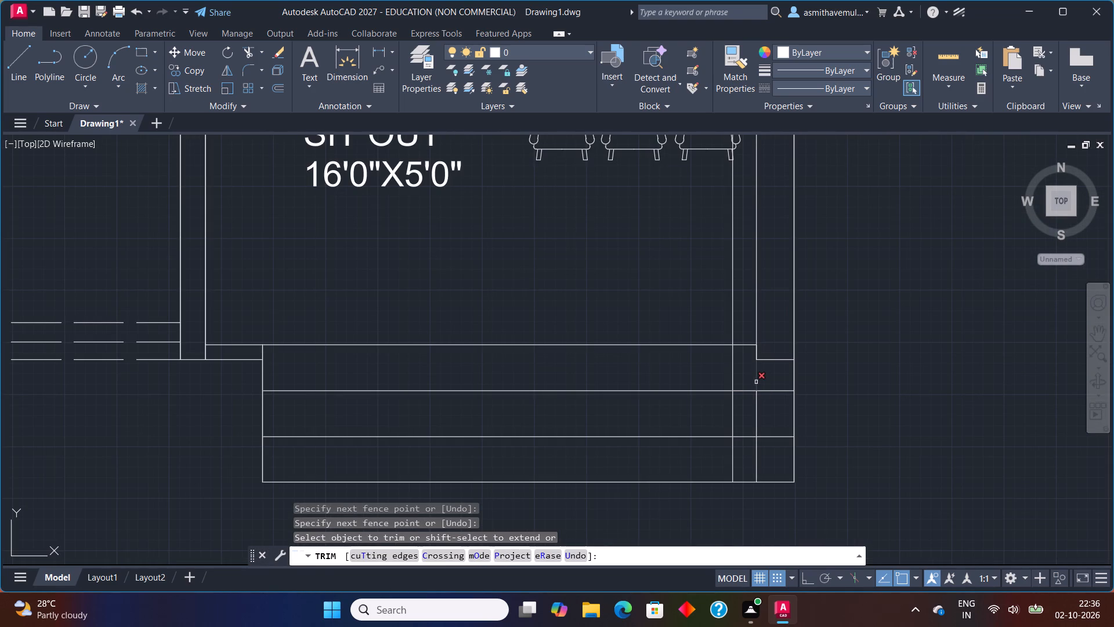
pyautogui.click(734, 376)
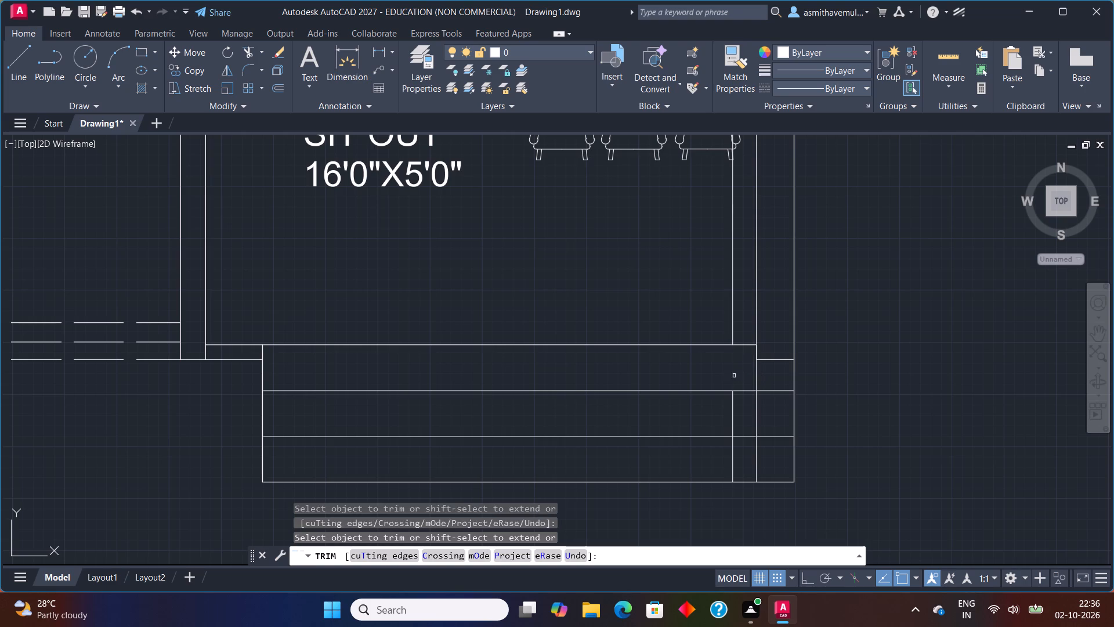
pyautogui.click(728, 412)
pyautogui.click(732, 409)
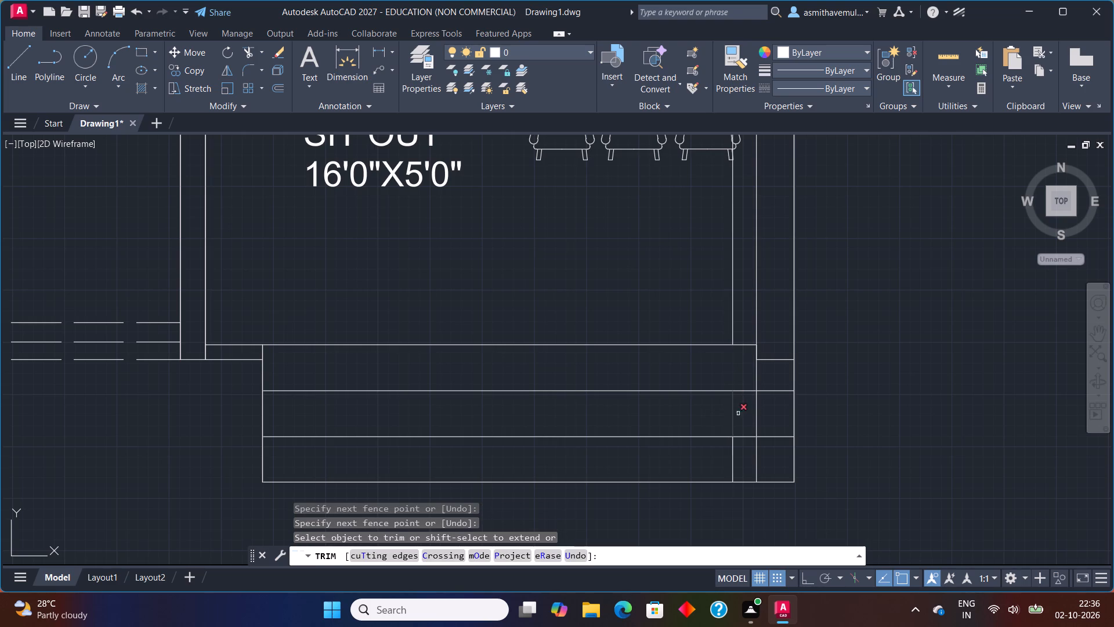
pyautogui.moveTo(738, 460); pyautogui.dragTo(703, 460)
pyautogui.moveTo(742, 426); pyautogui.dragTo(699, 405)
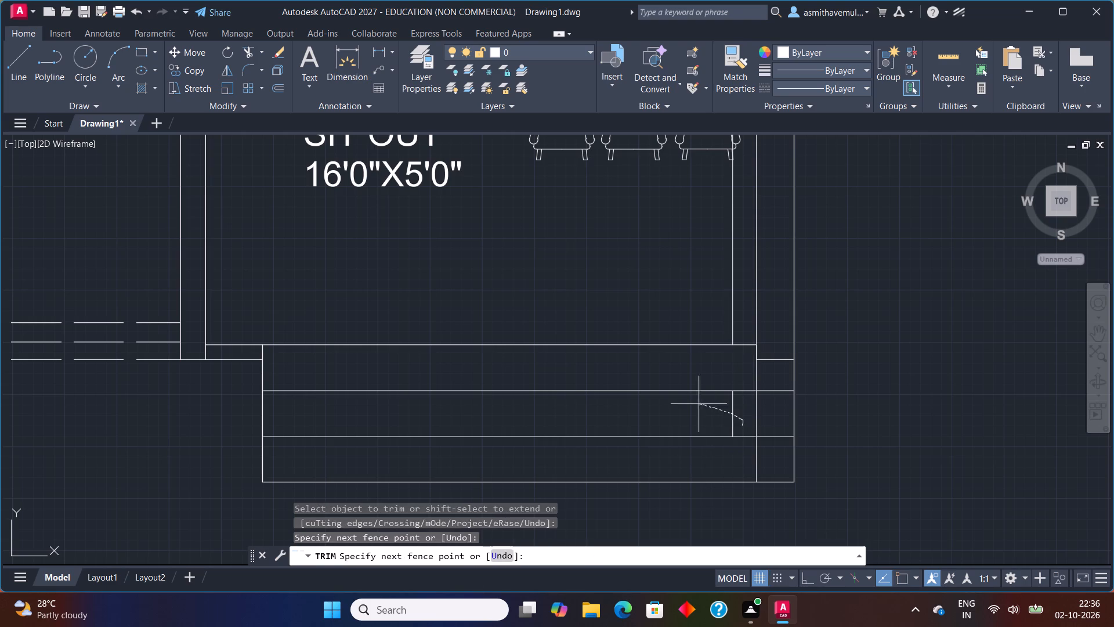
pyautogui.moveTo(699, 405); pyautogui.dragTo(697, 405)
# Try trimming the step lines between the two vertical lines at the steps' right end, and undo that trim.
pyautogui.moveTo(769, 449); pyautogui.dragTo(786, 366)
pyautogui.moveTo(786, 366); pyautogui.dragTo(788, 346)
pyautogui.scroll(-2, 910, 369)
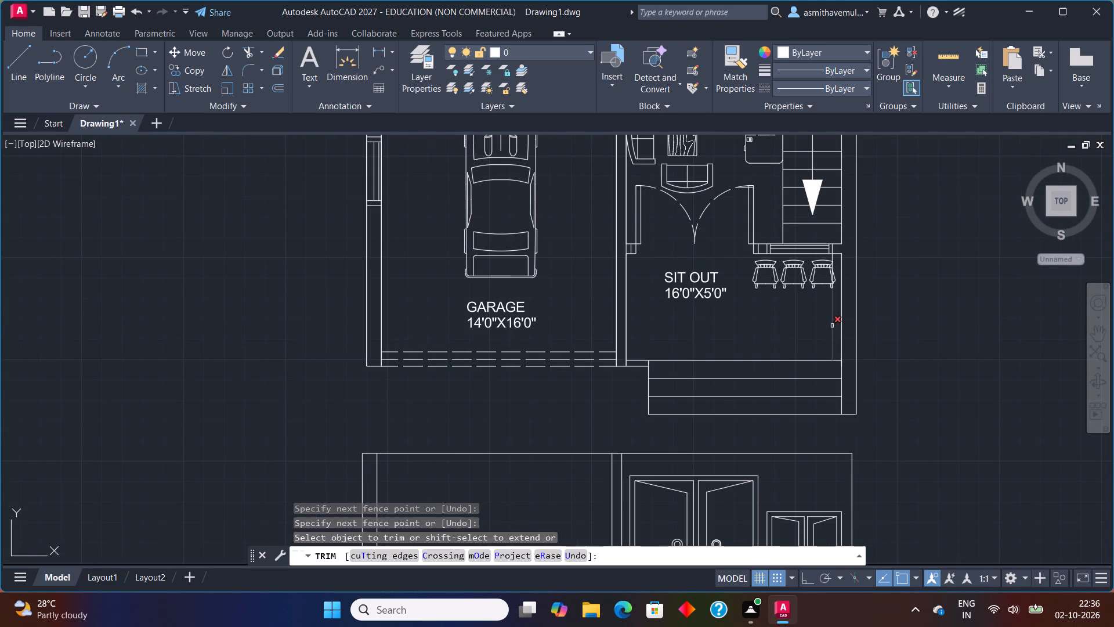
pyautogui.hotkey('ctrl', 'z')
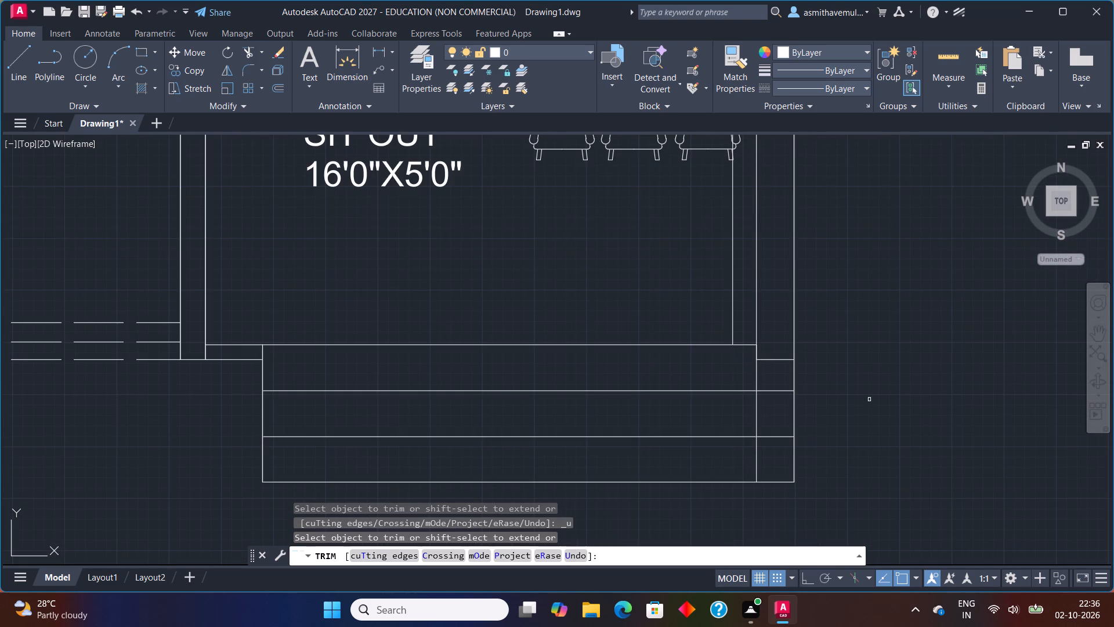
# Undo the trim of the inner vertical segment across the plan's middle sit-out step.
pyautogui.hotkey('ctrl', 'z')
# Trim the vertical projection line across the sit-out floor, both below and above the rightmost chair in the plan.
pyautogui.moveTo(779, 337); pyautogui.dragTo(769, 387, button='middle')
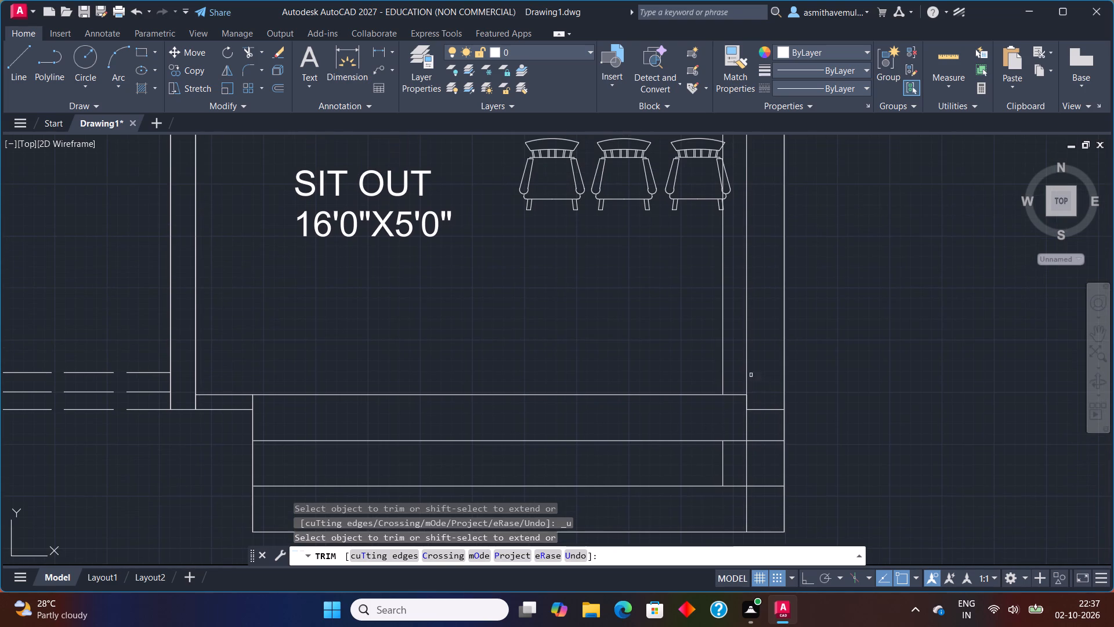
pyautogui.click(723, 366)
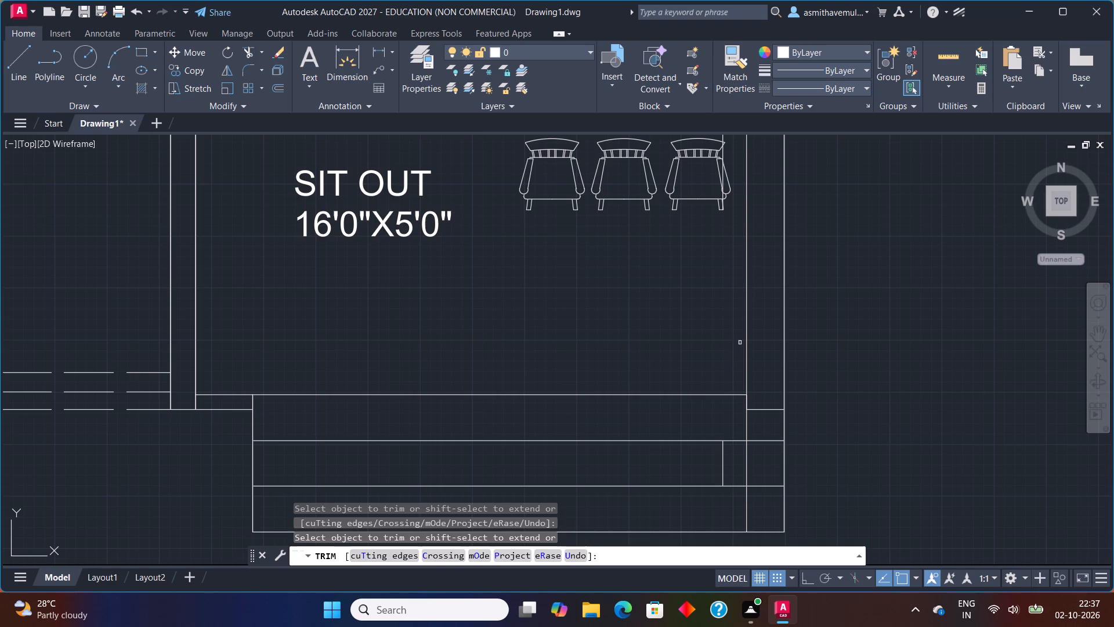
pyautogui.moveTo(744, 252); pyautogui.dragTo(750, 384, button='middle')
pyautogui.scroll(2, 725, 262)
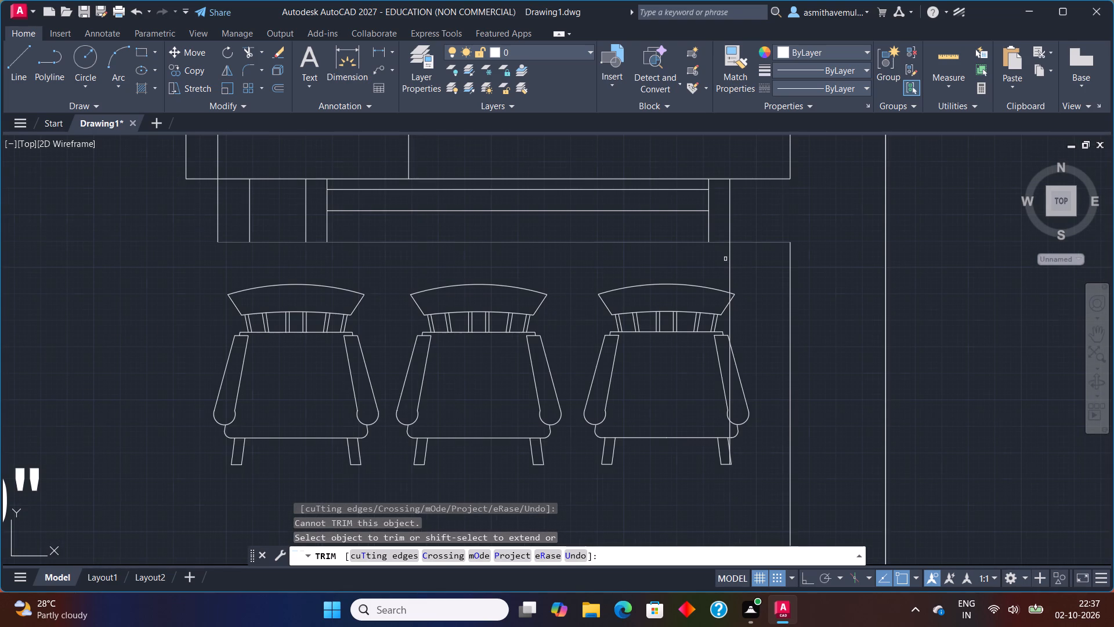
pyautogui.click(729, 259)
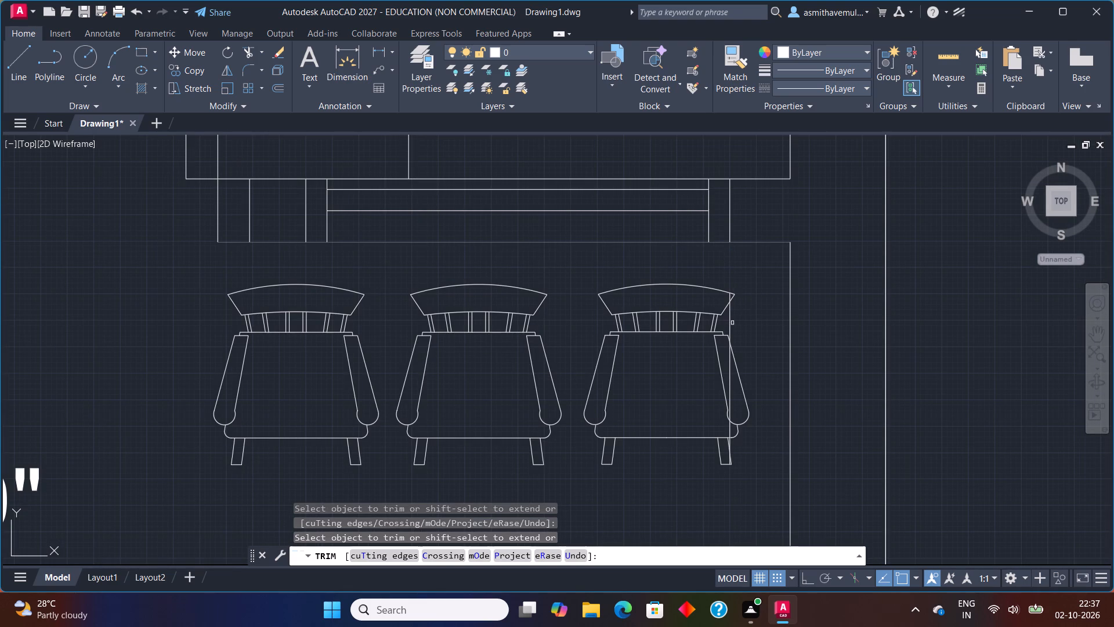
# Trim the projection line pieces crossing the rightmost sit-out chair's backrest and right armrest.
pyautogui.click(730, 321)
pyautogui.scroll(2, 726, 302)
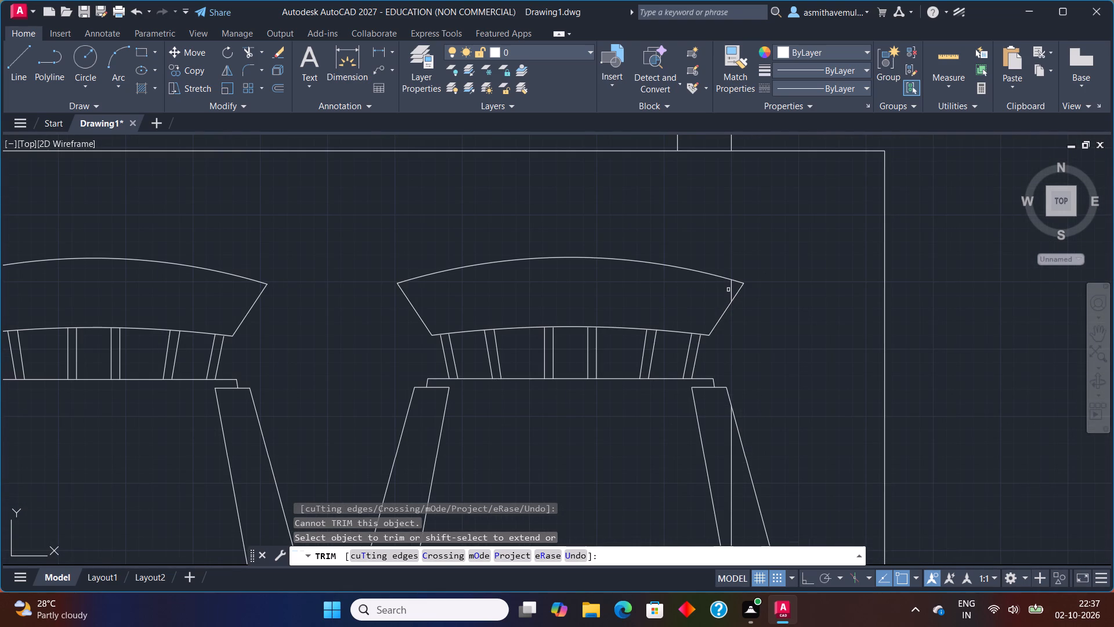
pyautogui.click(732, 289)
pyautogui.scroll(-1, 738, 320)
pyautogui.moveTo(734, 396); pyautogui.dragTo(733, 363, button='middle')
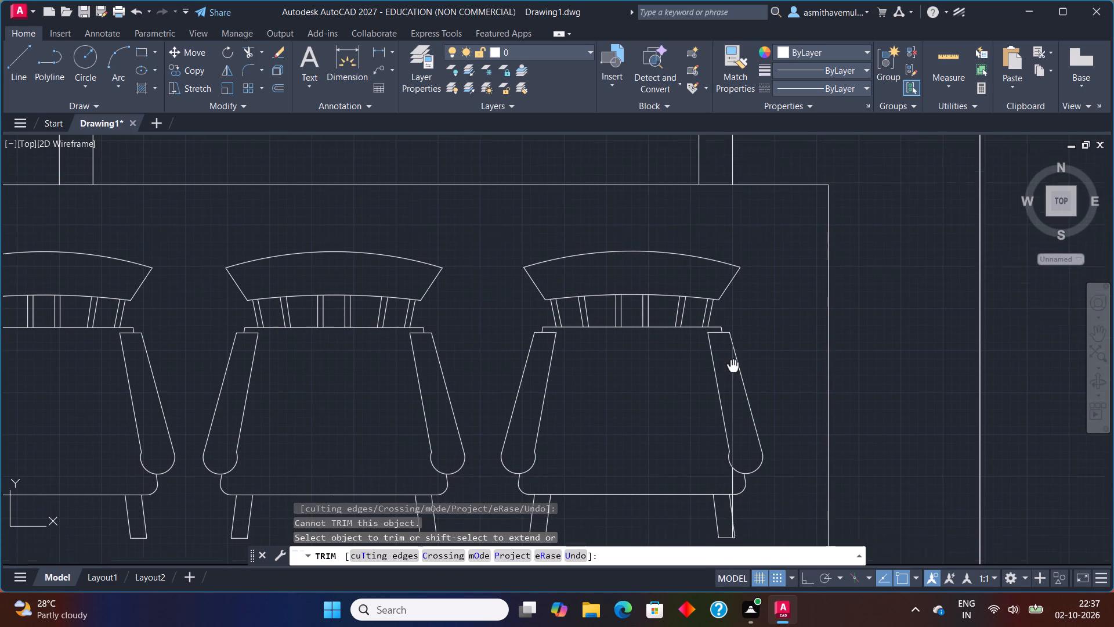
pyautogui.moveTo(733, 363); pyautogui.dragTo(733, 334, button='middle')
pyautogui.click(733, 333)
# Trim the remaining projection line pieces through the rightmost chair's seat and right leg.
pyautogui.scroll(1, 735, 377)
pyautogui.moveTo(716, 495); pyautogui.dragTo(716, 493, button='middle')
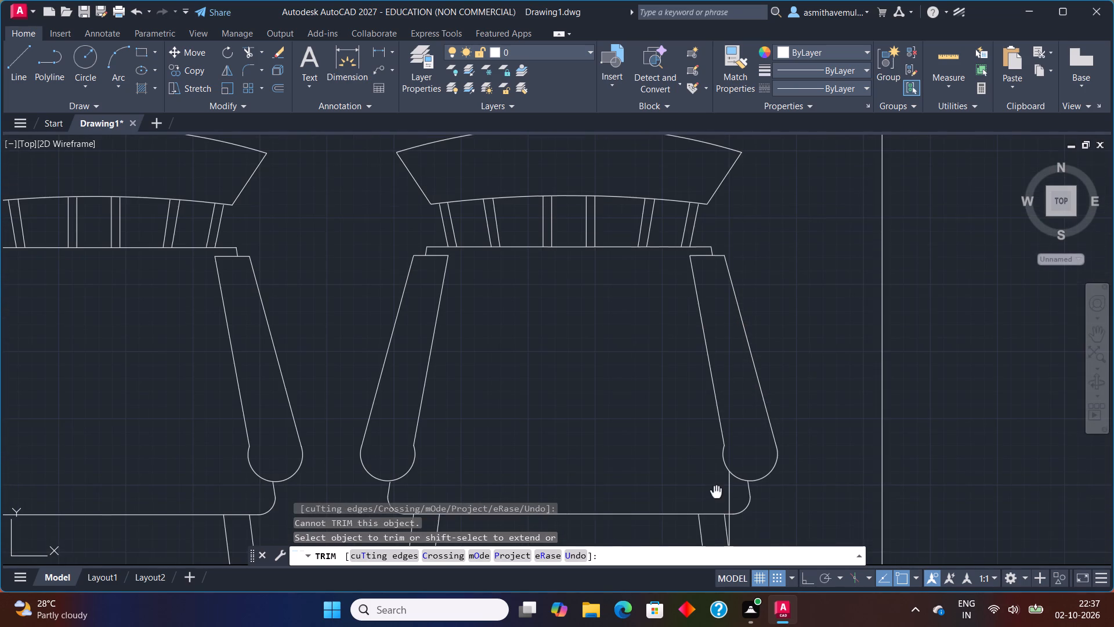
pyautogui.moveTo(716, 493); pyautogui.dragTo(717, 329, button='middle')
pyautogui.click(732, 322)
pyautogui.scroll(2, 732, 385)
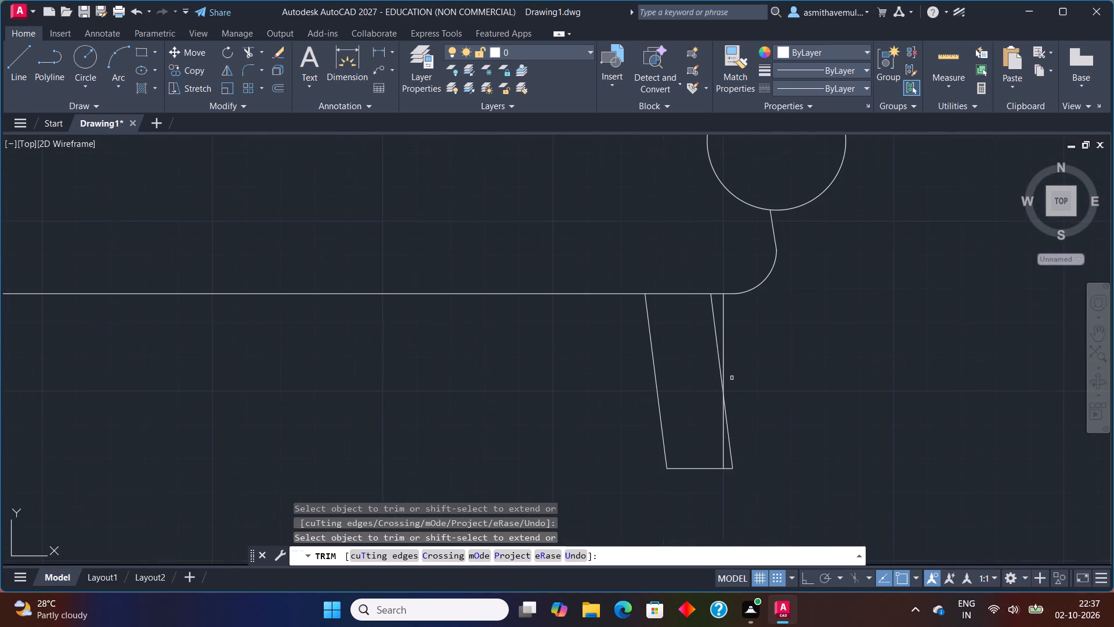
pyautogui.click(724, 330)
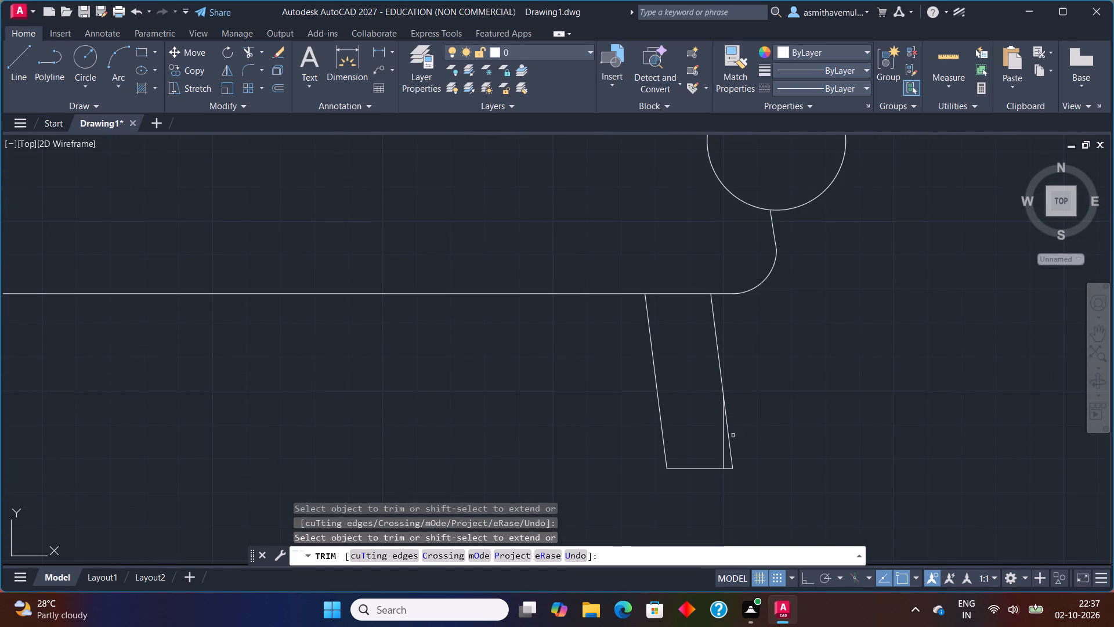
pyautogui.click(724, 447)
pyautogui.scroll(-3, 753, 391)
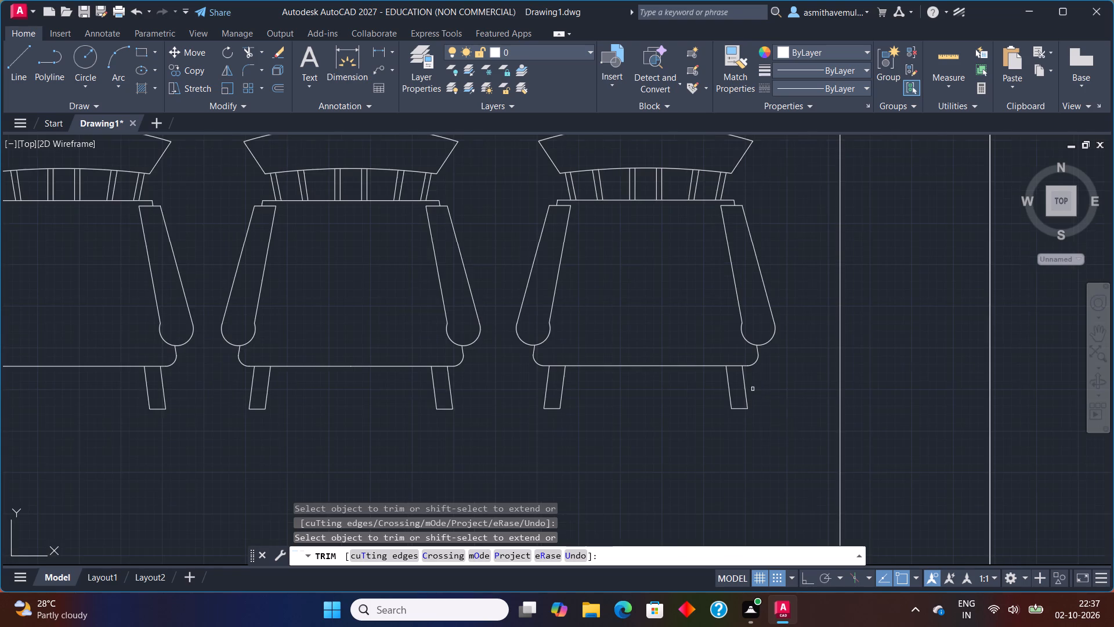
# Trim the leftover inner vertical segment in the plan's middle sit-out step.
pyautogui.scroll(-2, 786, 443)
pyautogui.moveTo(802, 478); pyautogui.dragTo(748, 158, button='middle')
pyautogui.scroll(-2, 748, 158)
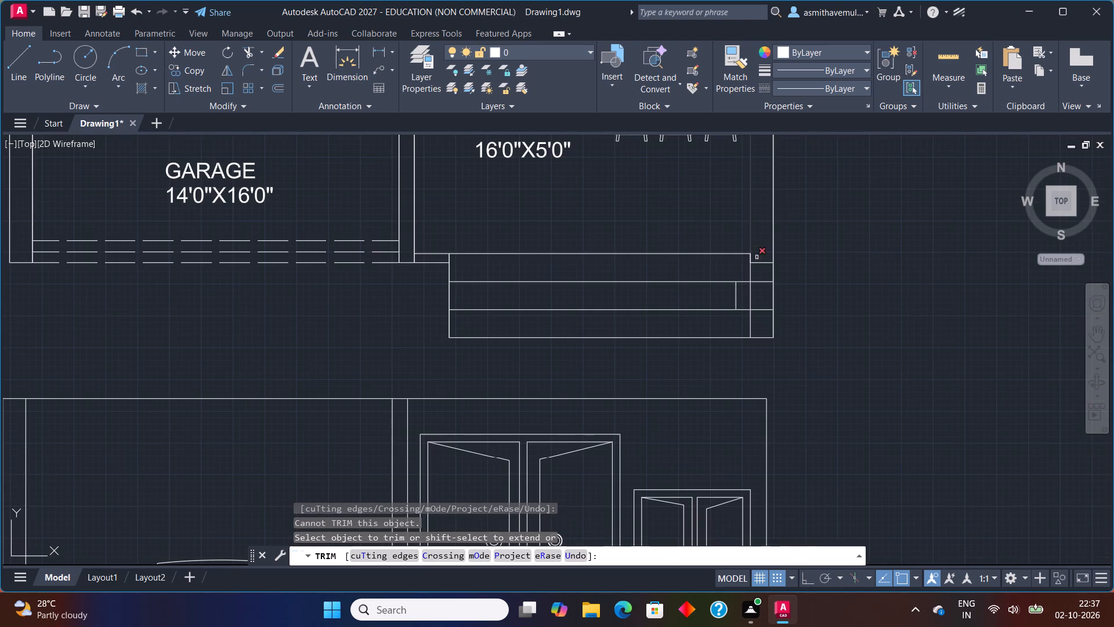
pyautogui.click(737, 293)
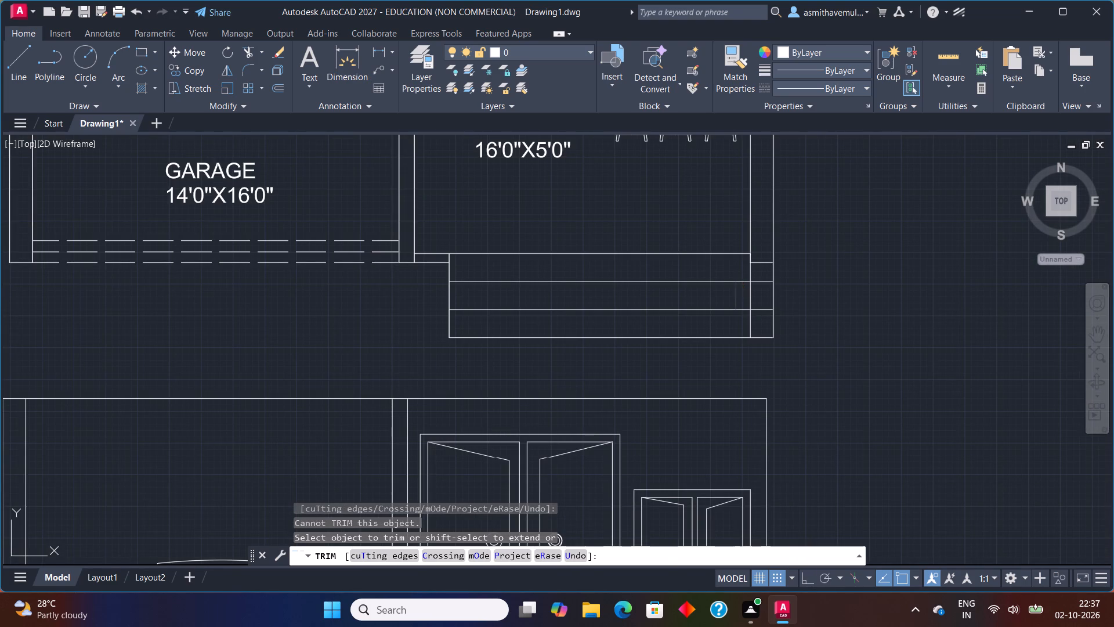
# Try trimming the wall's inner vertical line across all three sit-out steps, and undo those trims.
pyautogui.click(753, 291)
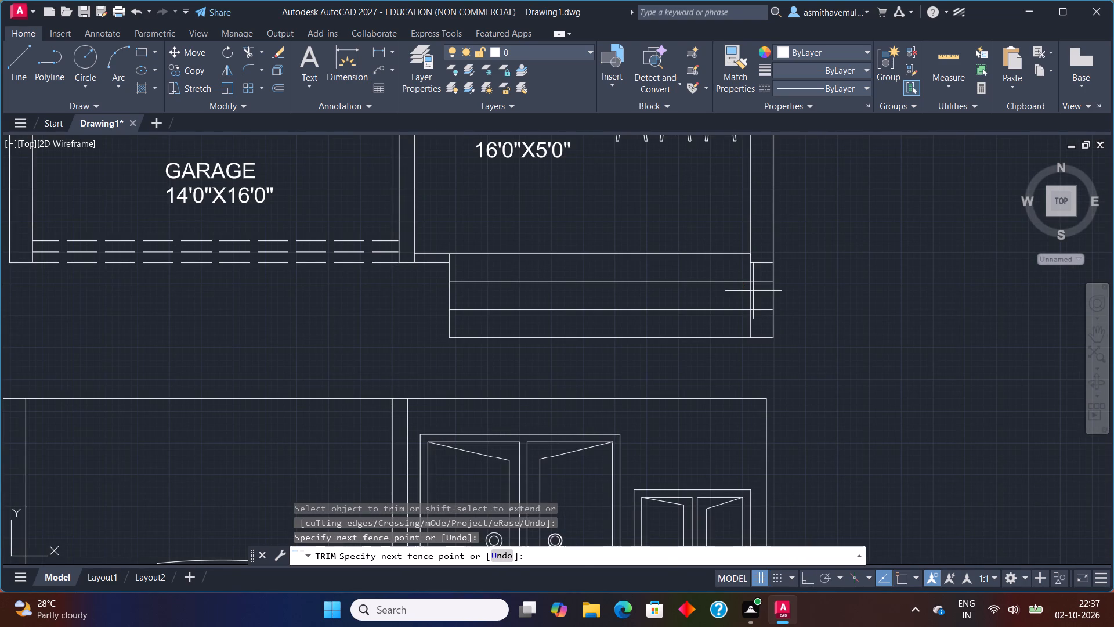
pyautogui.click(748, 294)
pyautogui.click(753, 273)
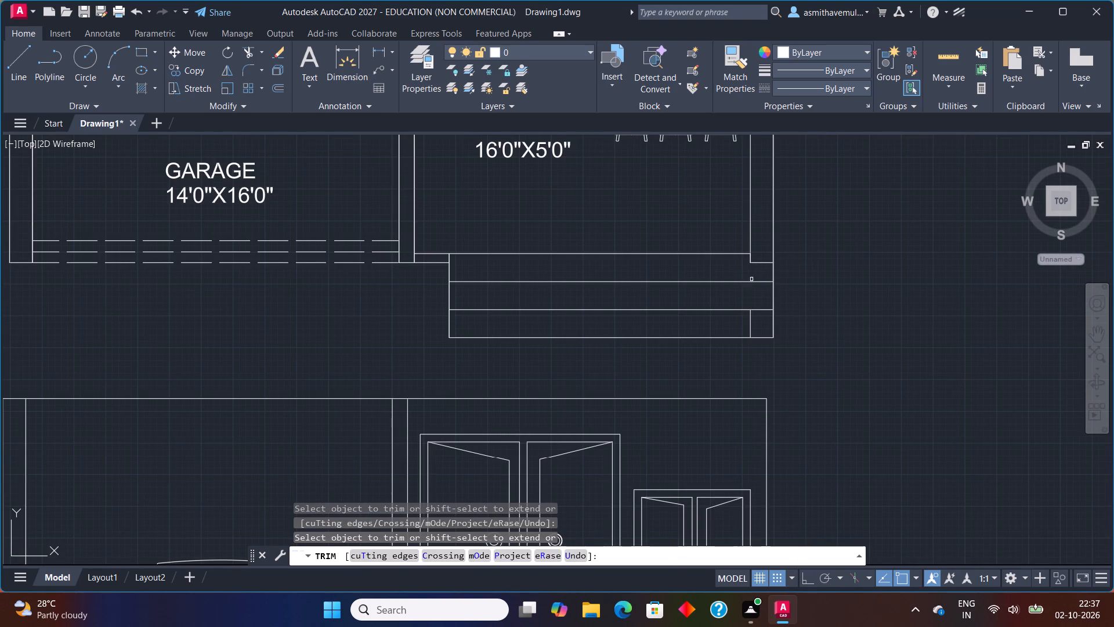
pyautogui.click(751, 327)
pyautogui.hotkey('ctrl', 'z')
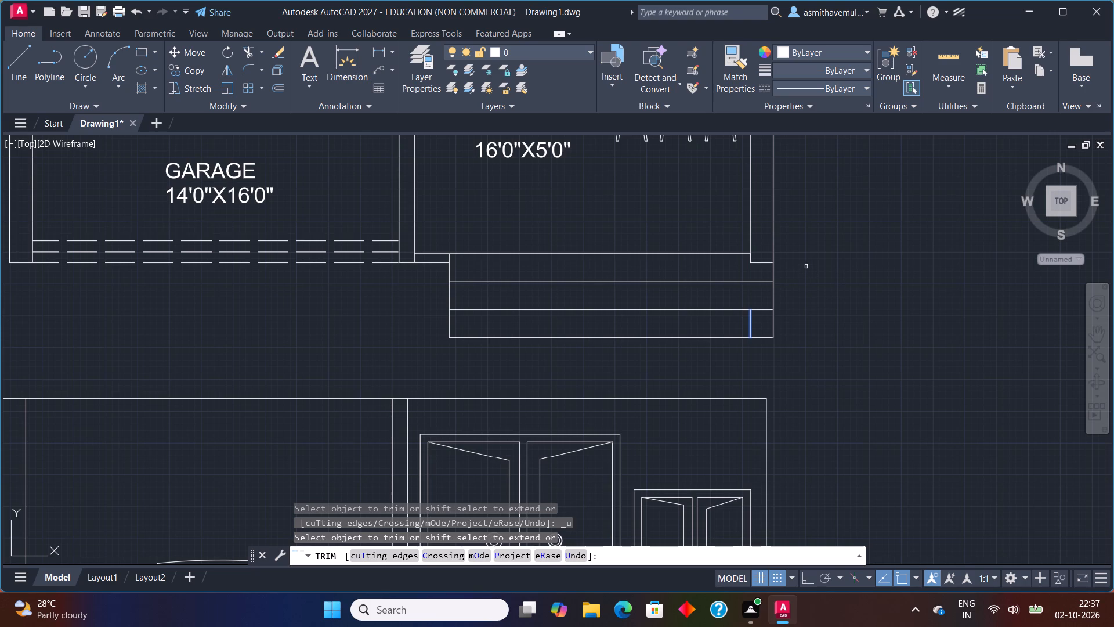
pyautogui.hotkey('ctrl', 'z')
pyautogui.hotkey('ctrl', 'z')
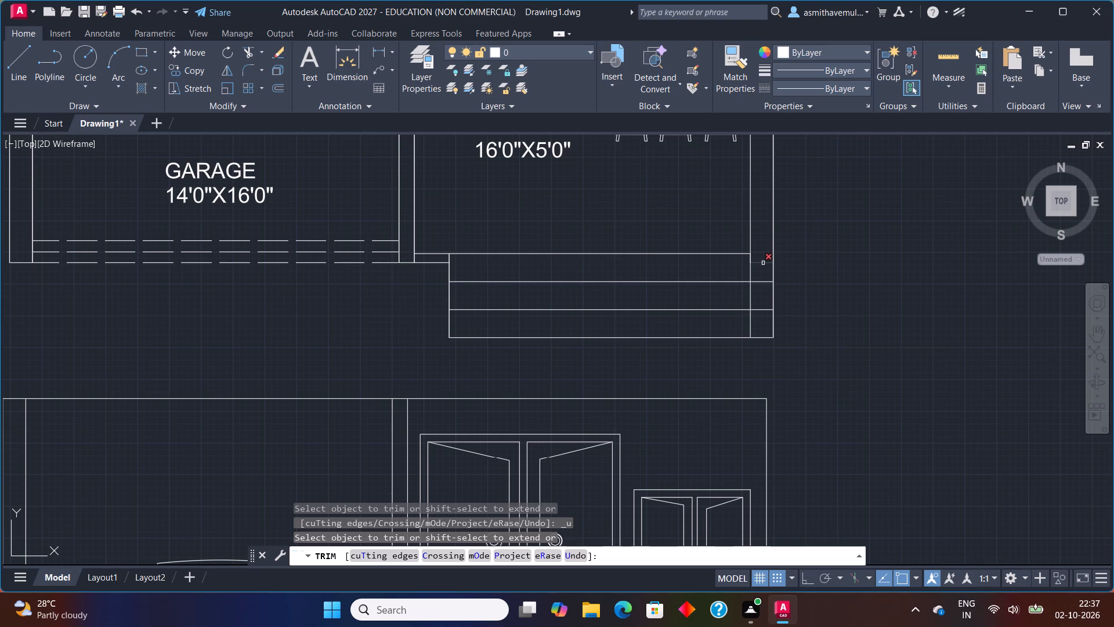
# Trim the short wall-end line at the top sit-out step and the vertical line crossing the two lower steps.
pyautogui.click(762, 264)
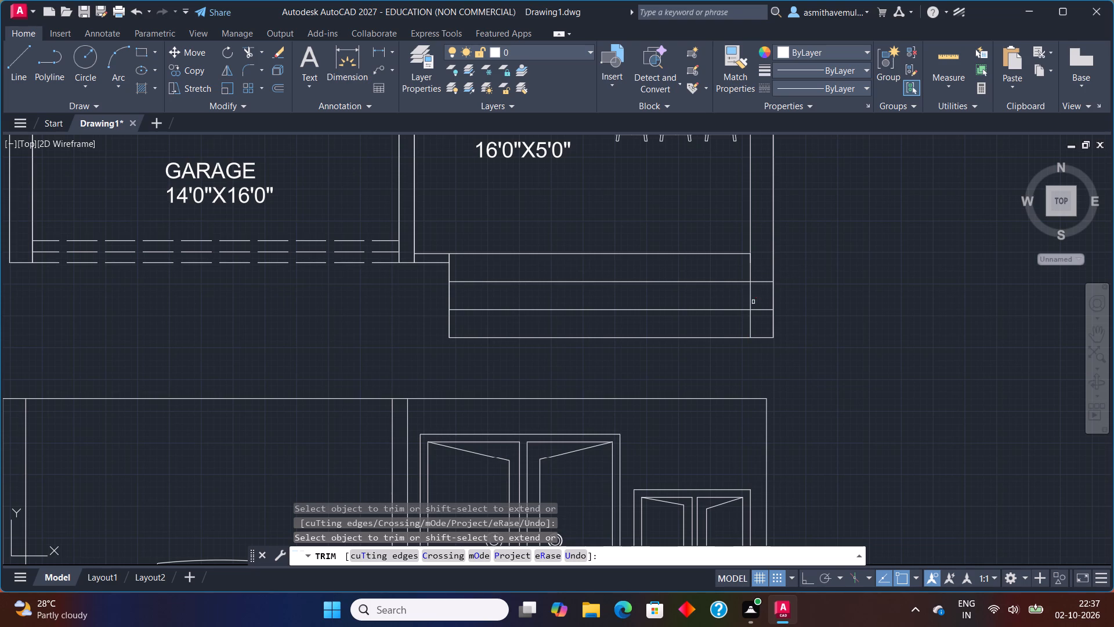
pyautogui.click(753, 302)
pyautogui.click(751, 295)
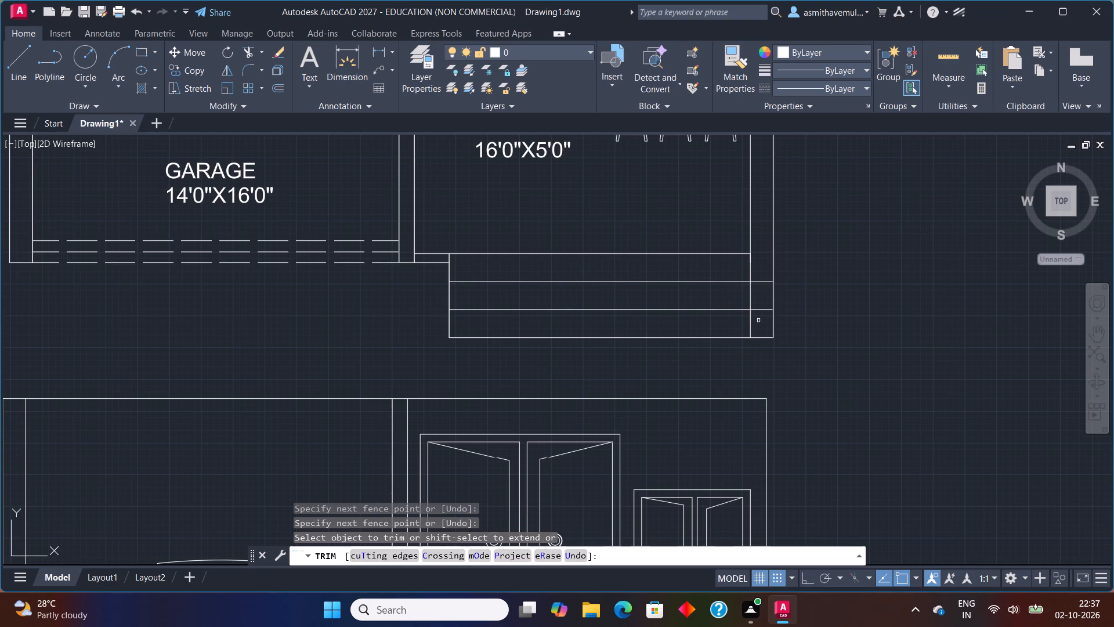
pyautogui.click(751, 322)
pyautogui.click(750, 298)
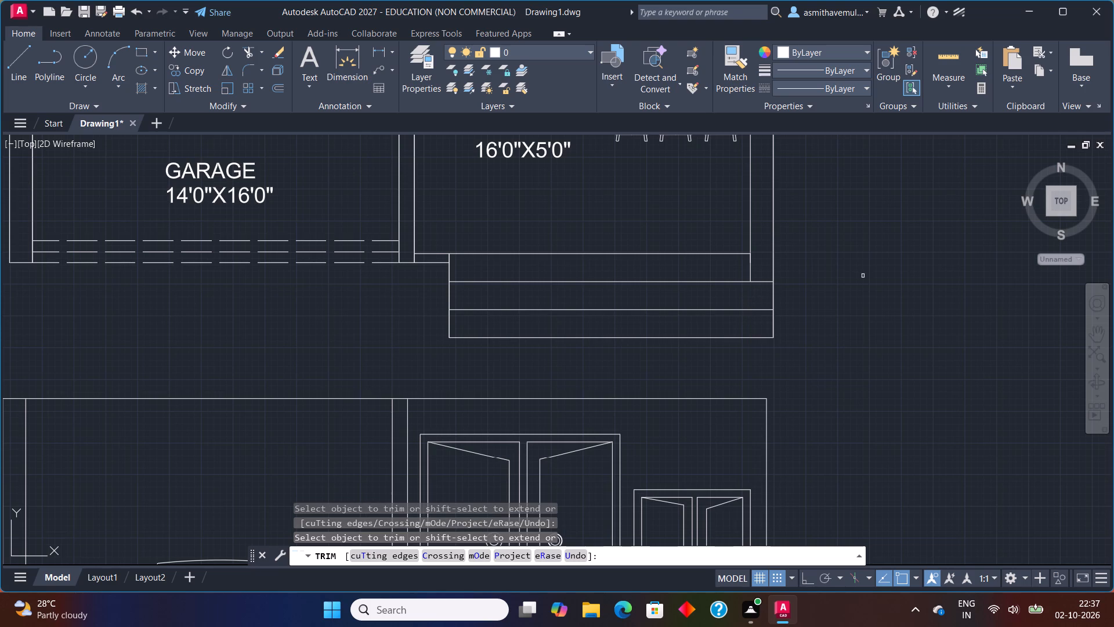
pyautogui.press('Escape')
# Move the whole front elevation from below the plan to the open area at the plan's right side.
pyautogui.scroll(-3, 863, 277)
pyautogui.moveTo(860, 279); pyautogui.dragTo(720, 326, button='middle')
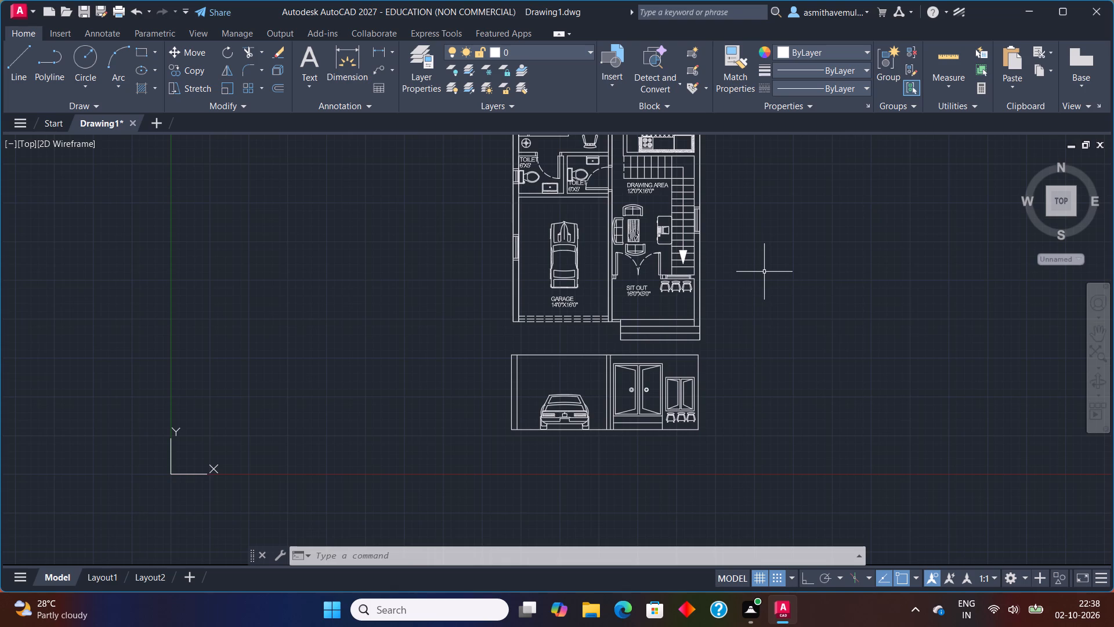
pyautogui.moveTo(725, 390); pyautogui.dragTo(650, 461)
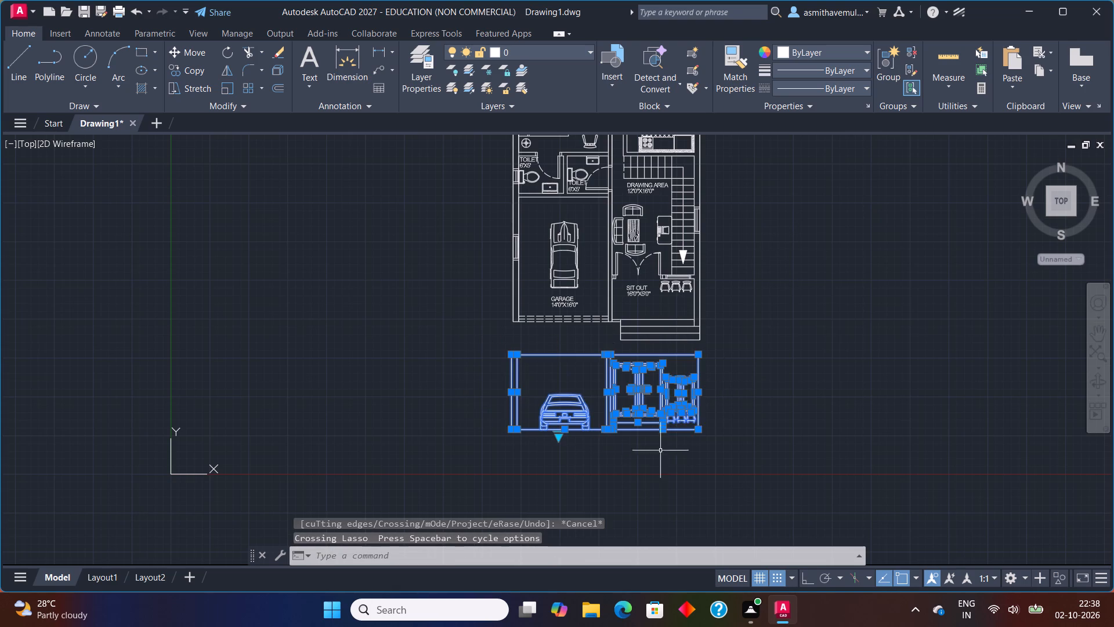
pyautogui.press('m')
pyautogui.press('Return')
pyautogui.click(614, 352)
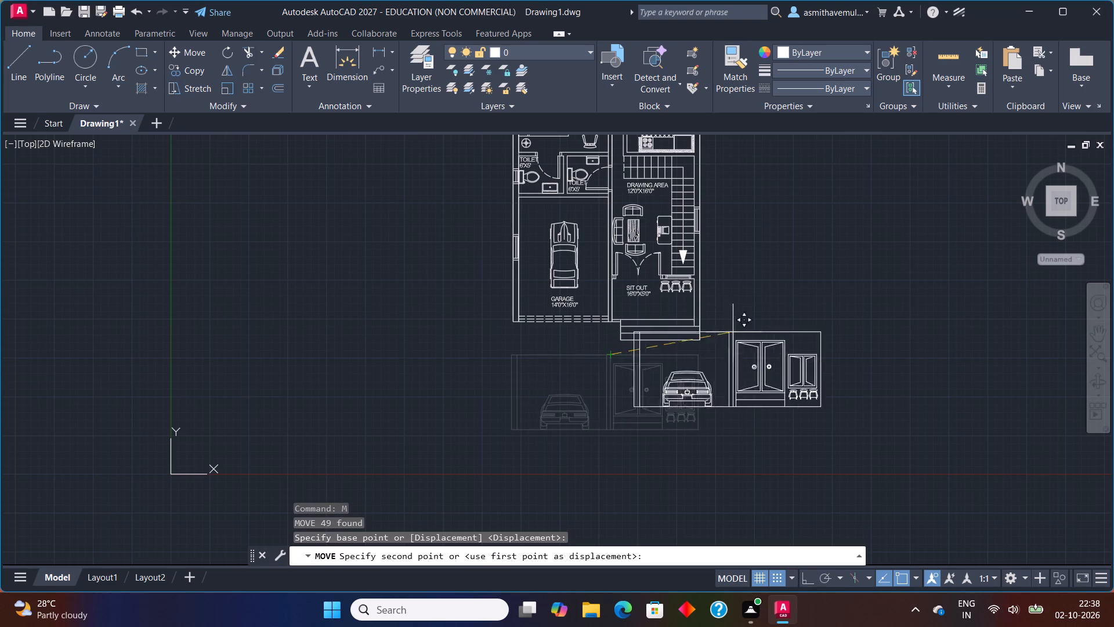
pyautogui.moveTo(799, 290); pyautogui.dragTo(610, 363, button='middle')
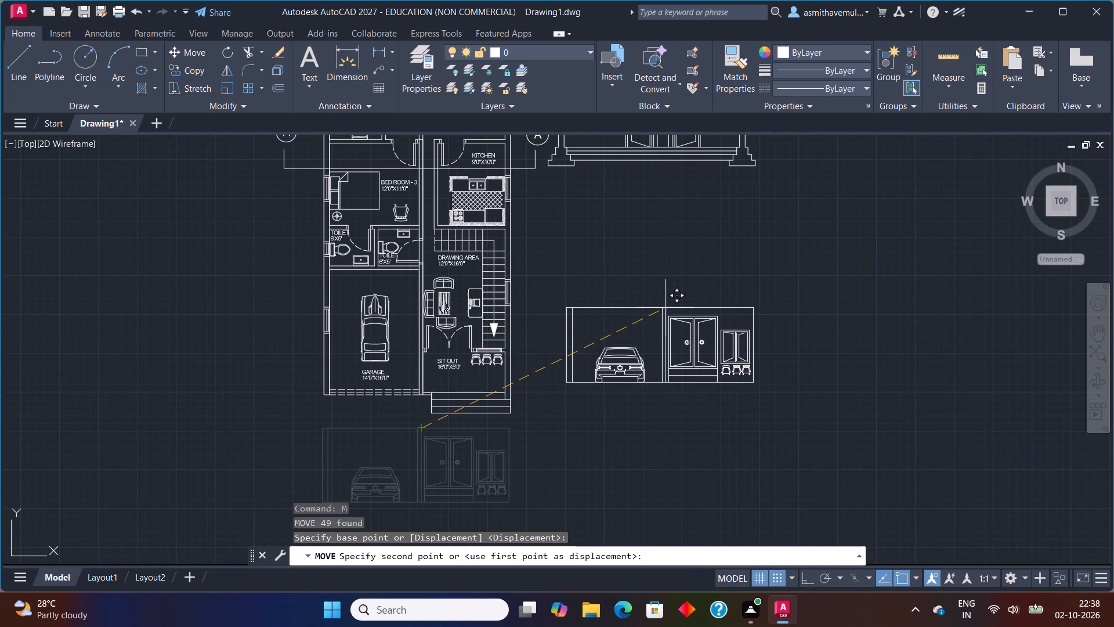
pyautogui.click(664, 296)
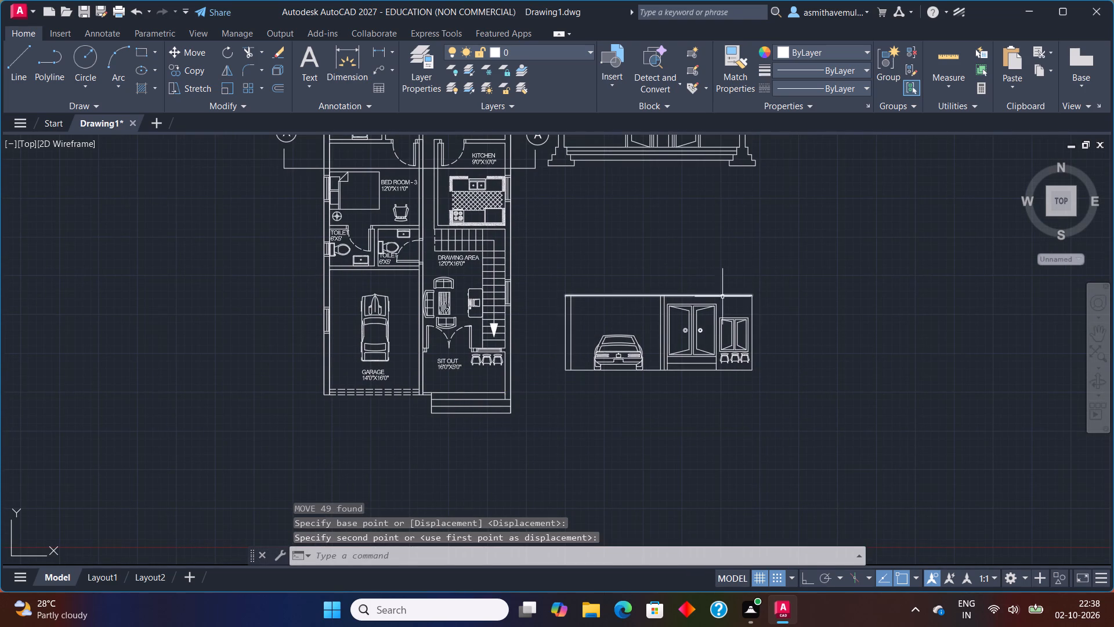
# Offset the elevation's top line 3' upward.
pyautogui.scroll(1, 714, 297)
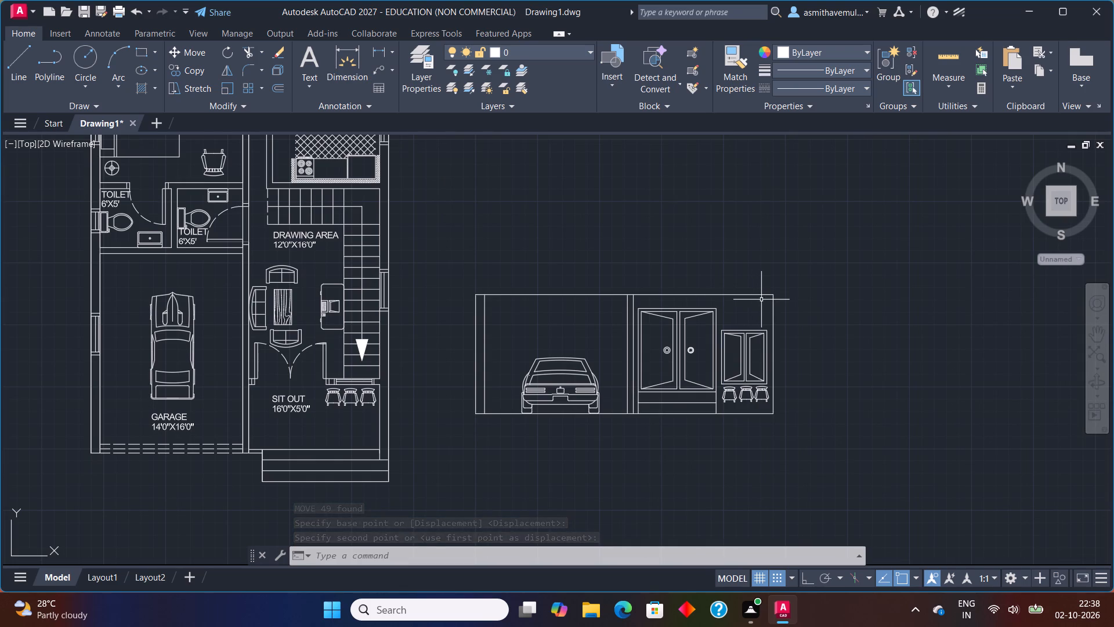
pyautogui.press('o')
pyautogui.press('Return')
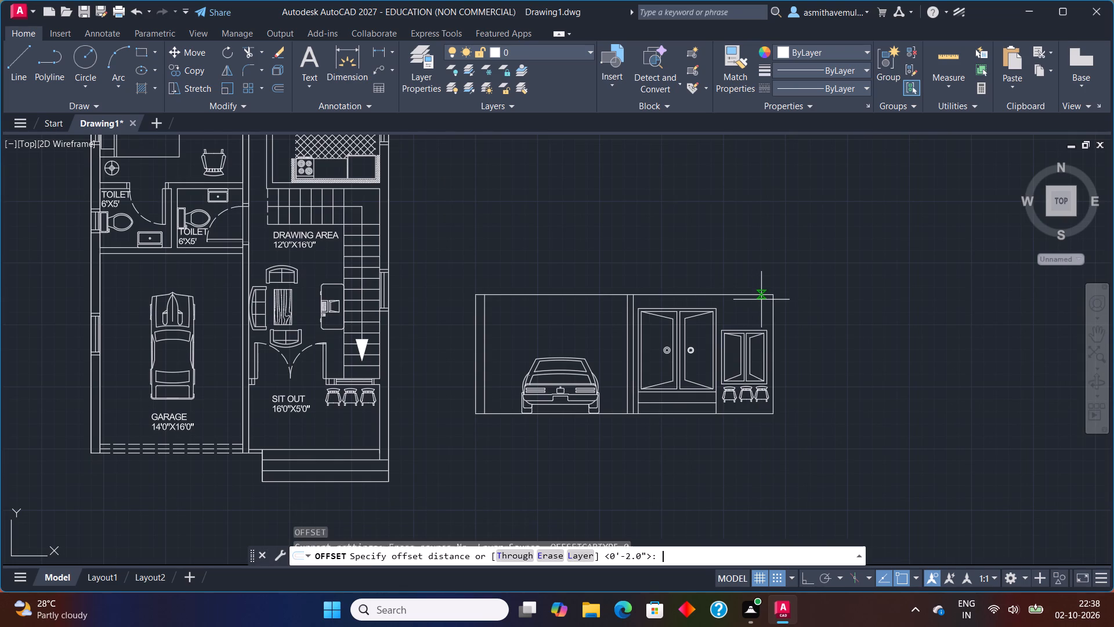
pyautogui.write("3'")
pyautogui.press('Return')
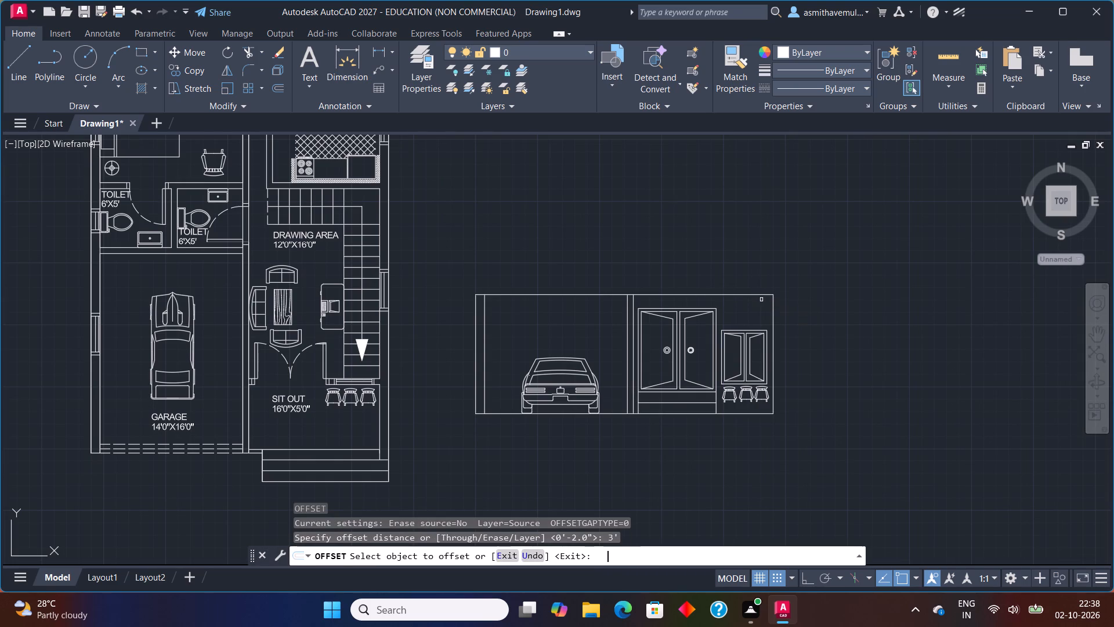
pyautogui.click(723, 293)
pyautogui.click(736, 251)
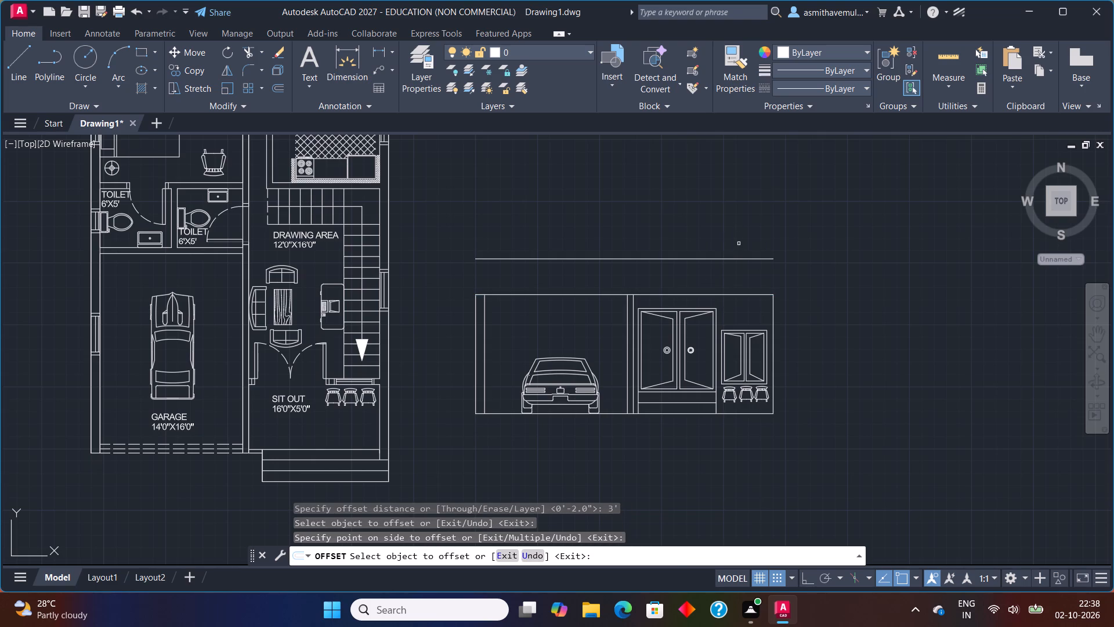
pyautogui.press('Escape')
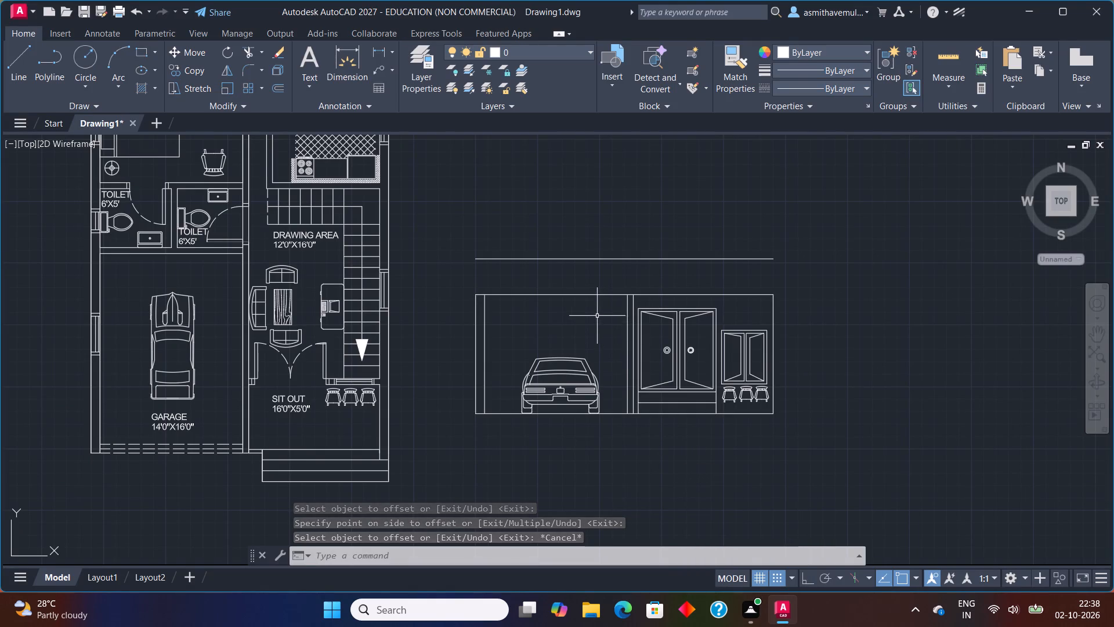
# Extend the front elevation's two outer vertical wall lines up to the offset line above the roof.
pyautogui.press('e')
pyautogui.press('x')
pyautogui.press('t')
pyautogui.press('e')
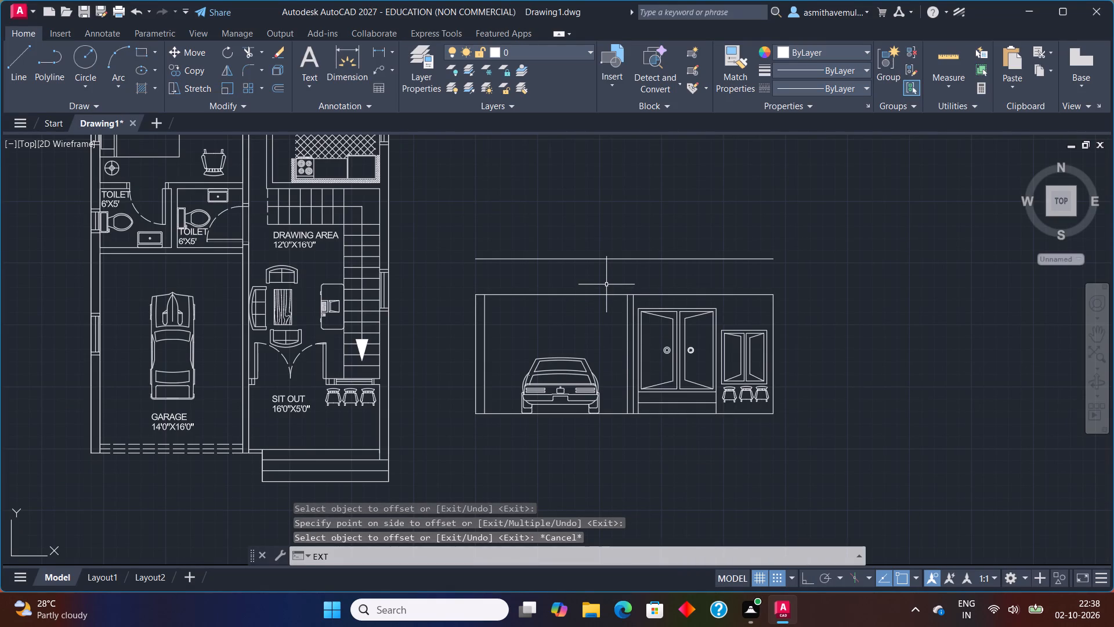
pyautogui.write('ND')
pyautogui.press('Return')
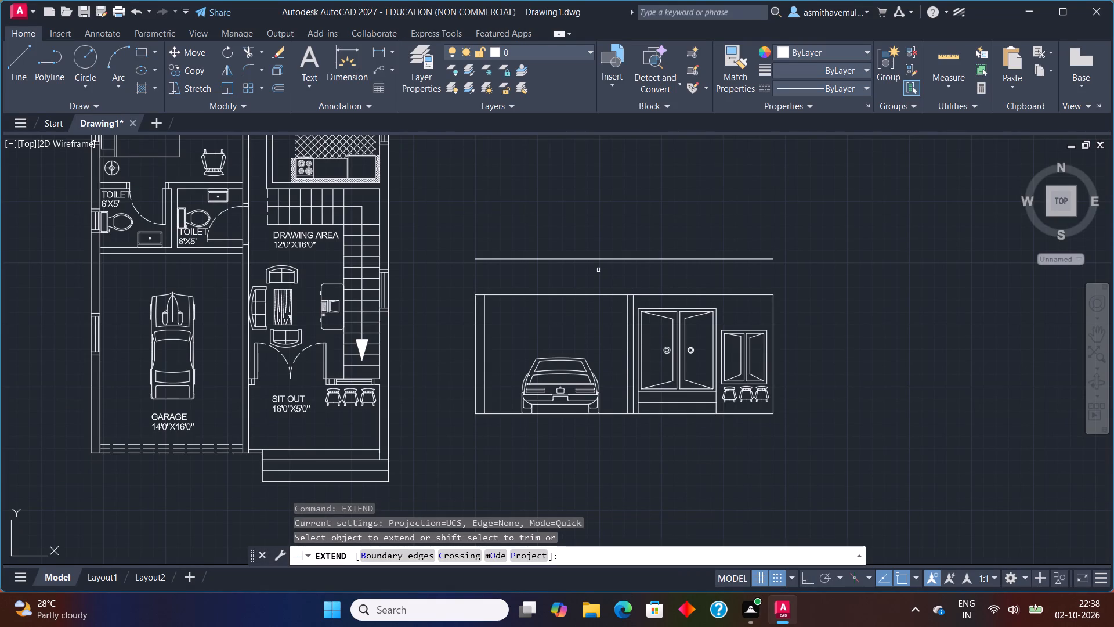
pyautogui.scroll(1, 465, 290)
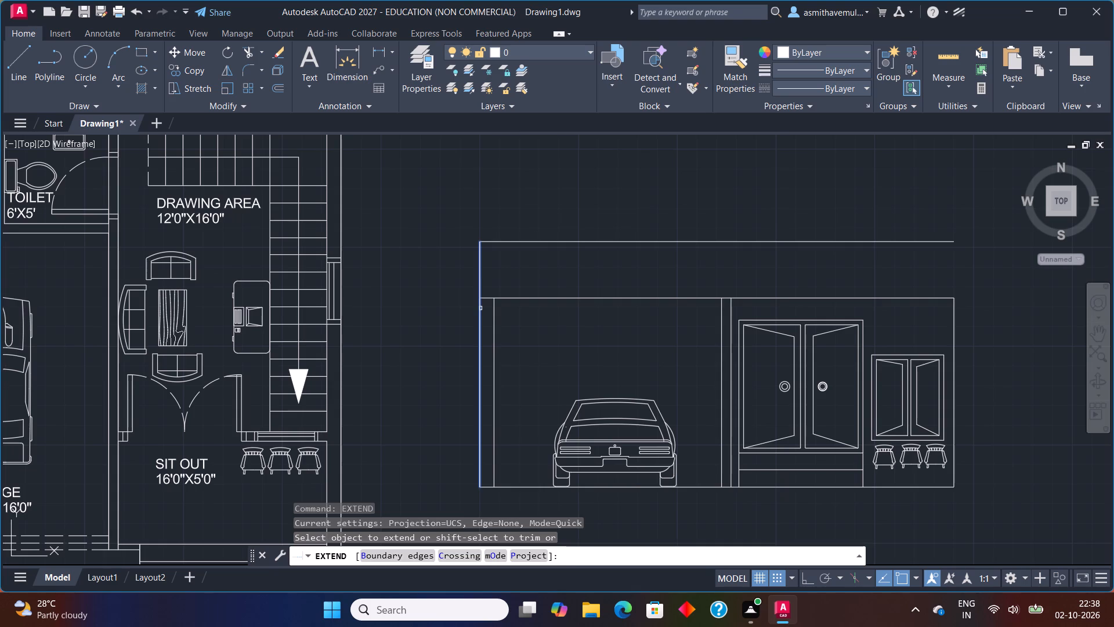
pyautogui.click(480, 309)
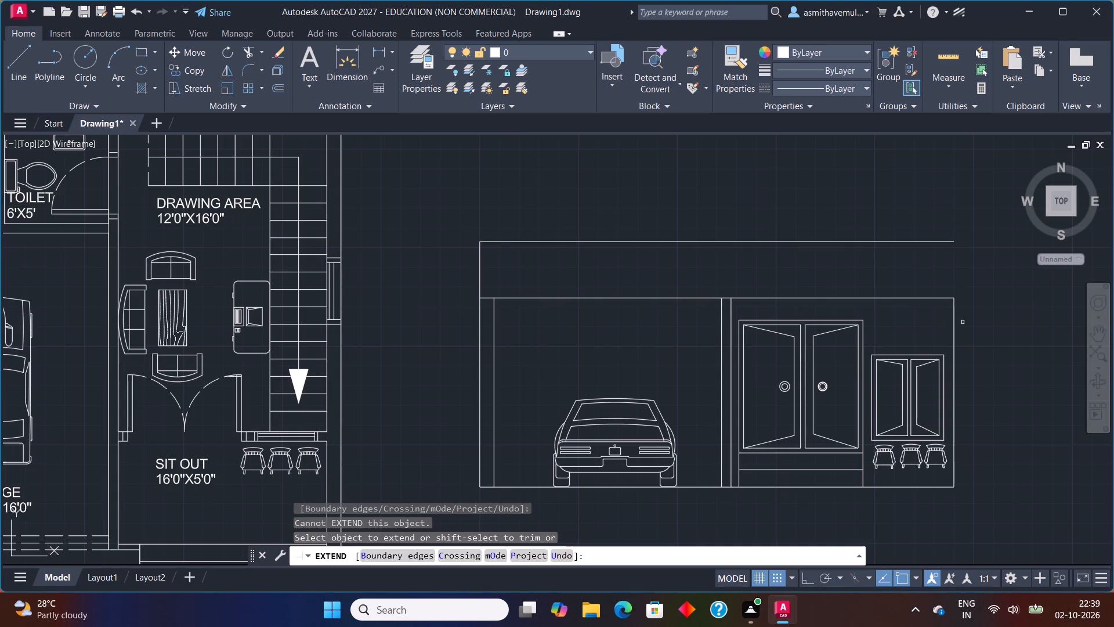
pyautogui.click(953, 317)
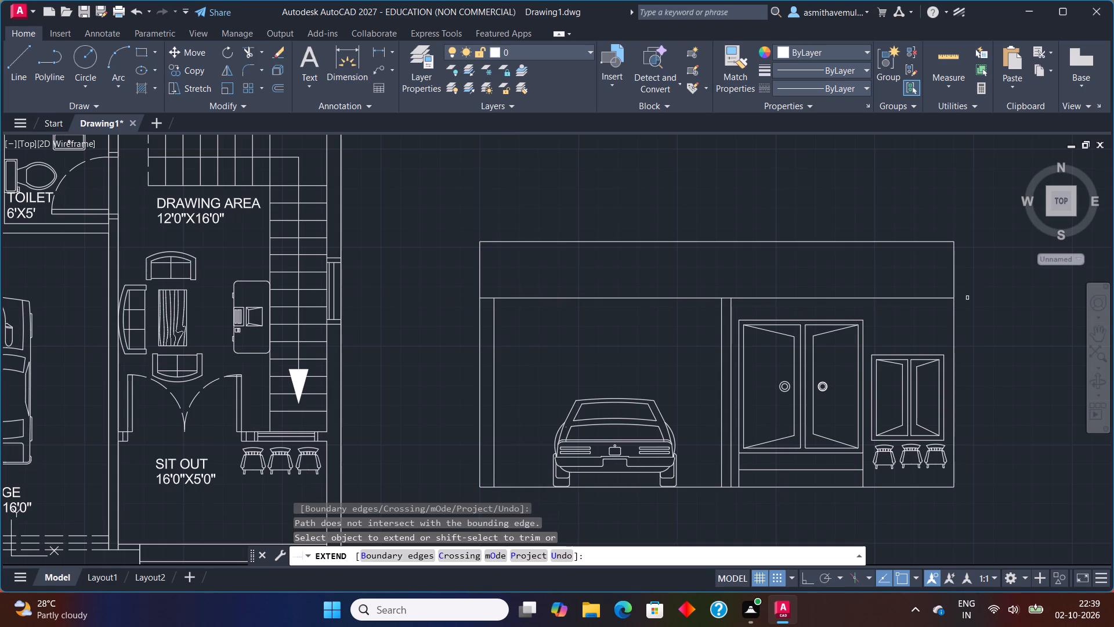
pyautogui.press('Escape')
# Offset the front elevation's base line 1'6" downward.
pyautogui.moveTo(967, 296); pyautogui.dragTo(835, 295, button='middle')
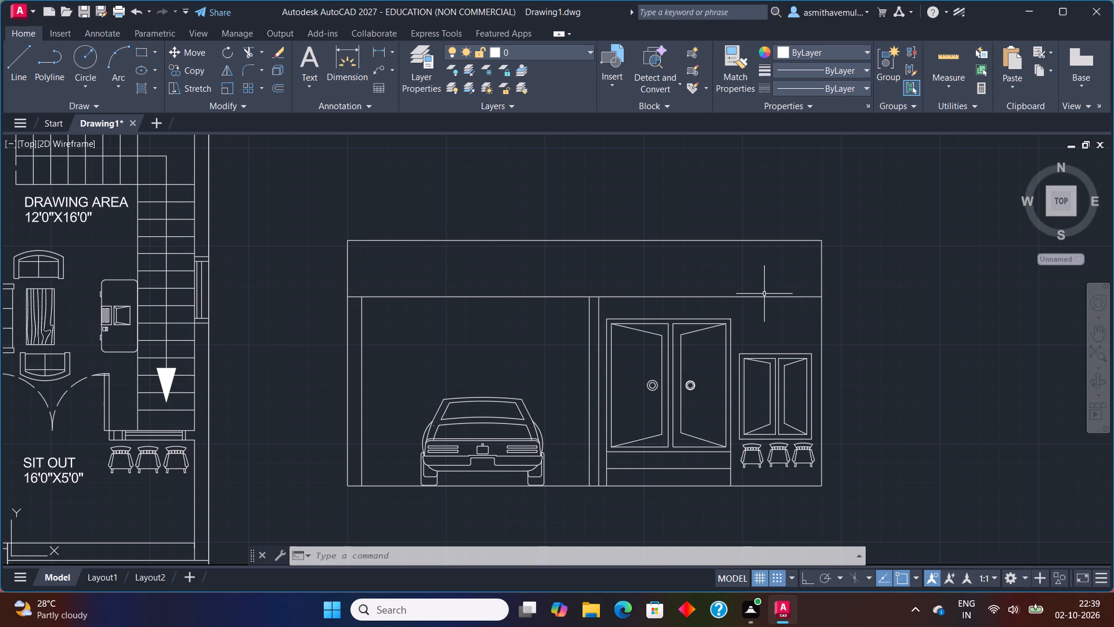
pyautogui.moveTo(738, 354); pyautogui.dragTo(740, 307, button='middle')
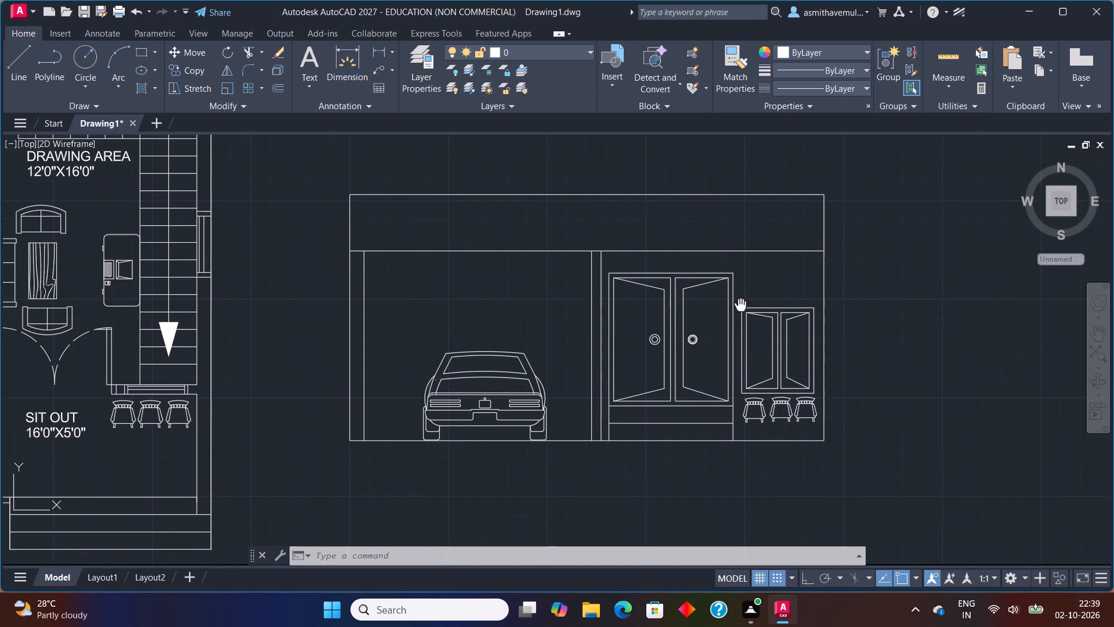
pyautogui.moveTo(740, 307); pyautogui.dragTo(740, 303, button='middle')
pyautogui.press('o')
pyautogui.press('Return')
pyautogui.press('1')
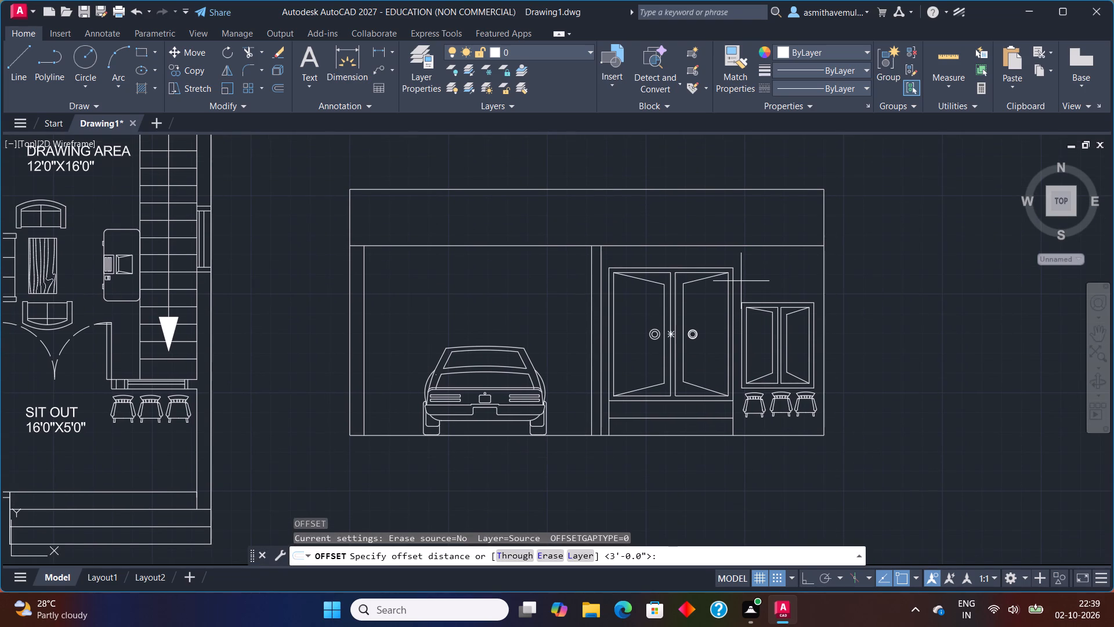
pyautogui.write("'6")
pyautogui.hotkey('shift', '"')
pyautogui.press('Return')
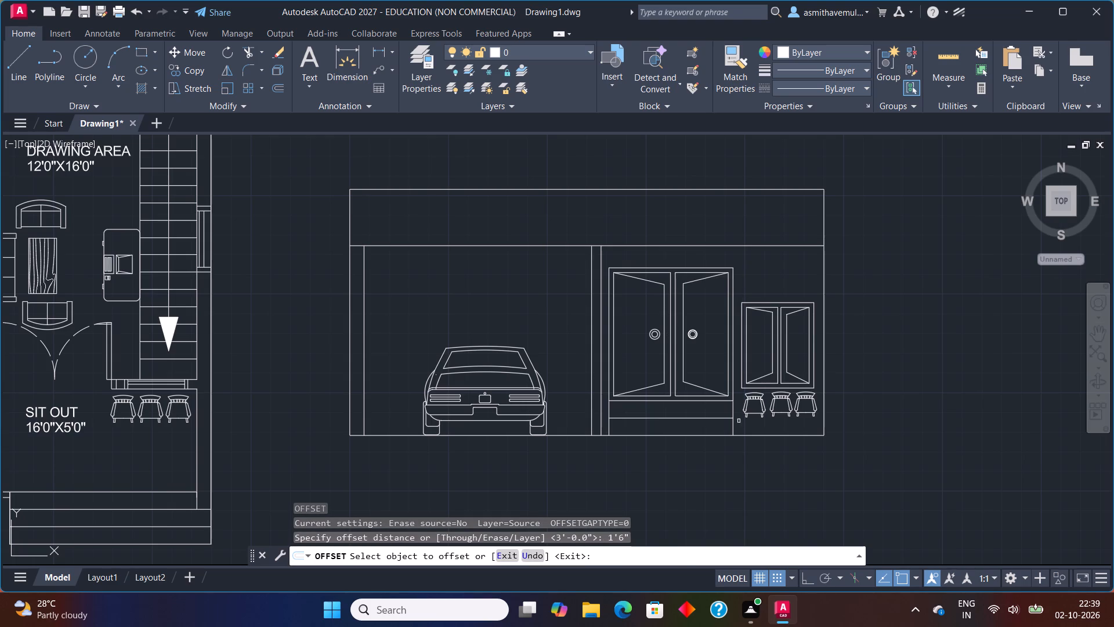
pyautogui.click(740, 434)
pyautogui.click(740, 435)
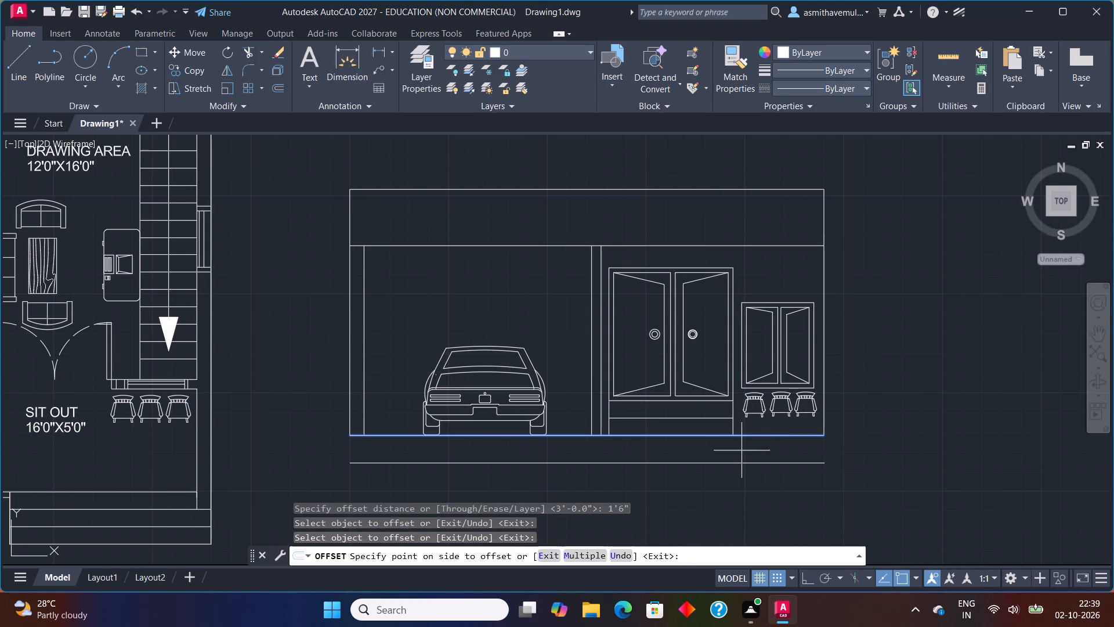
pyautogui.click(744, 473)
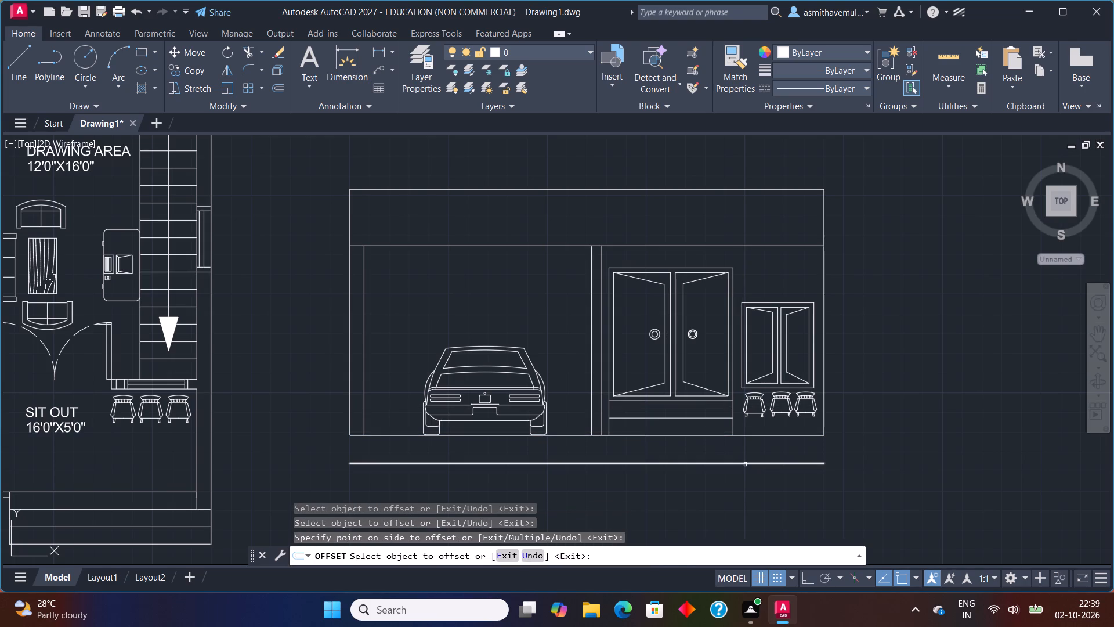
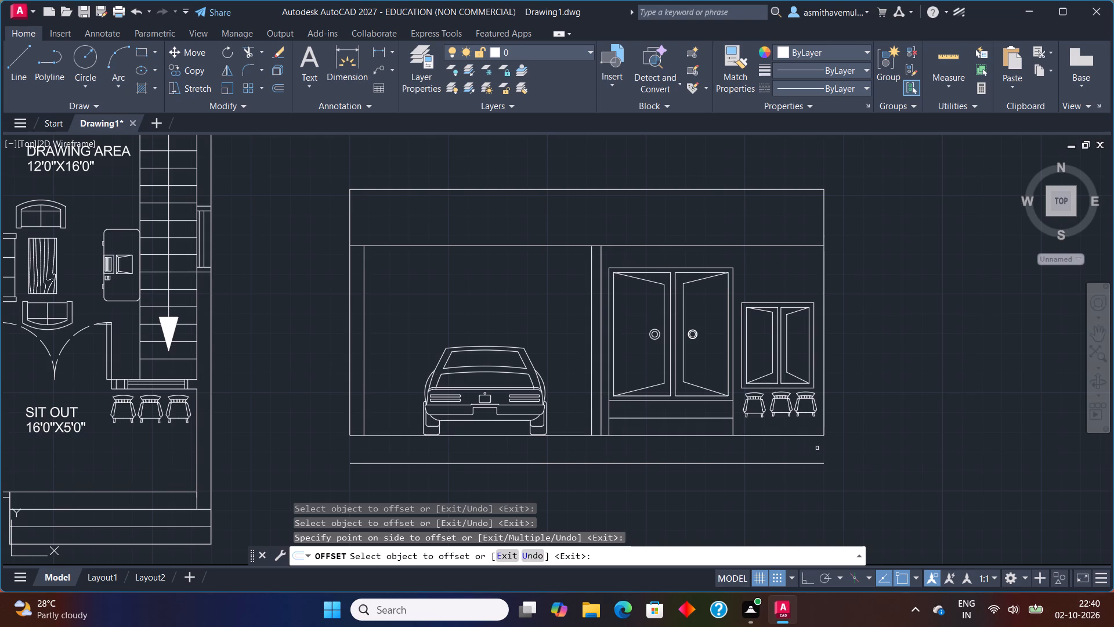
# Extend the elevation's two outer vertical wall lines down to the offset line below the ground line.
pyautogui.press('Escape')
pyautogui.write('EXTEND')
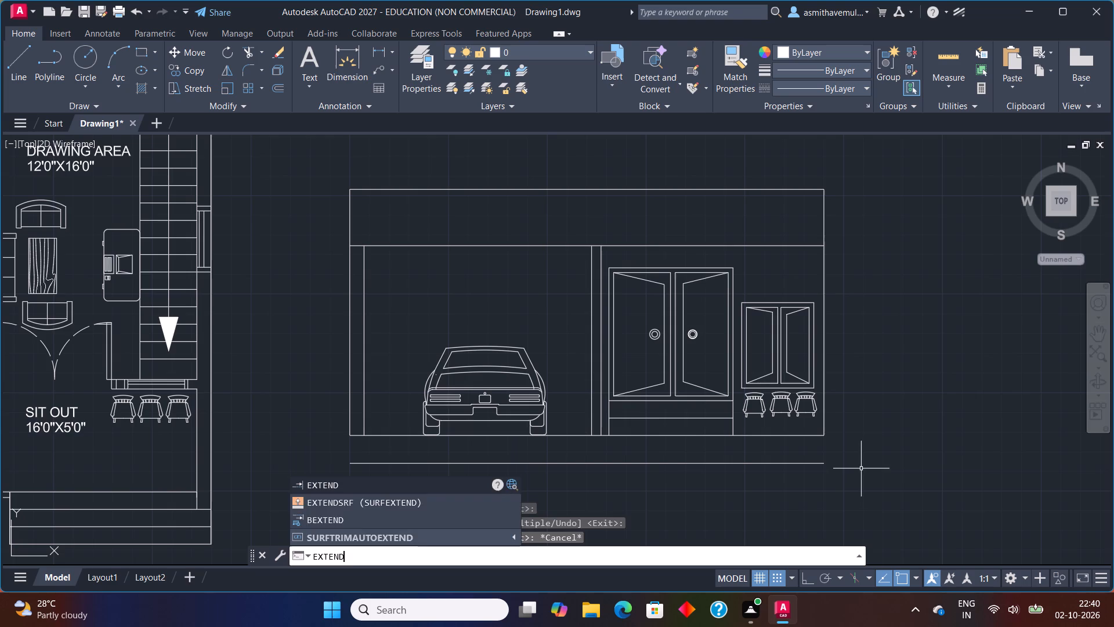
pyautogui.press('Return')
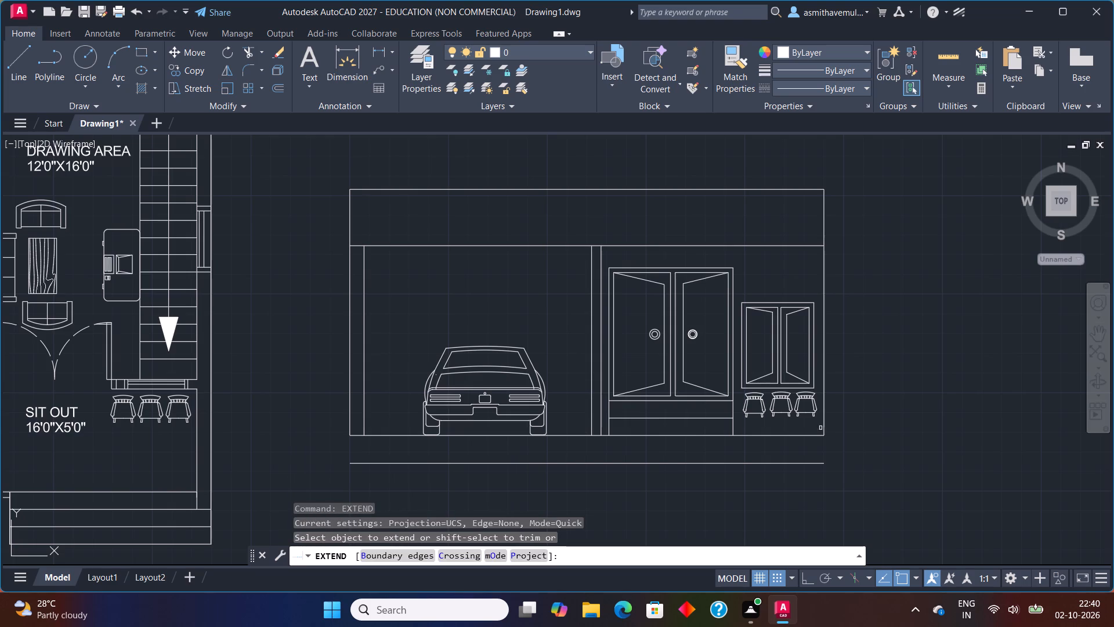
pyautogui.click(826, 426)
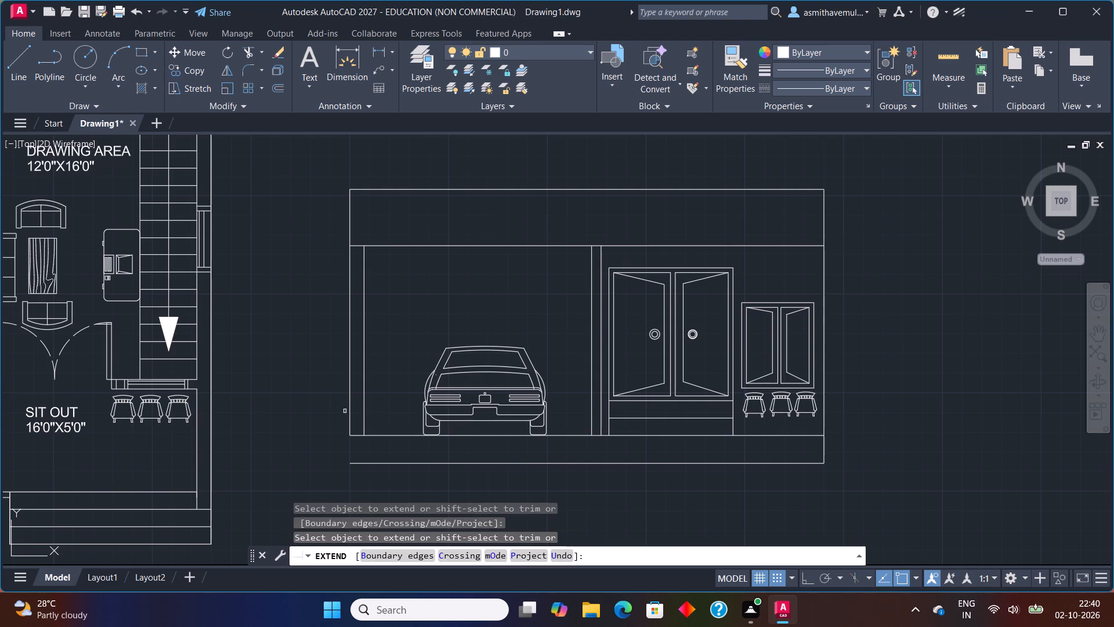
pyautogui.click(348, 420)
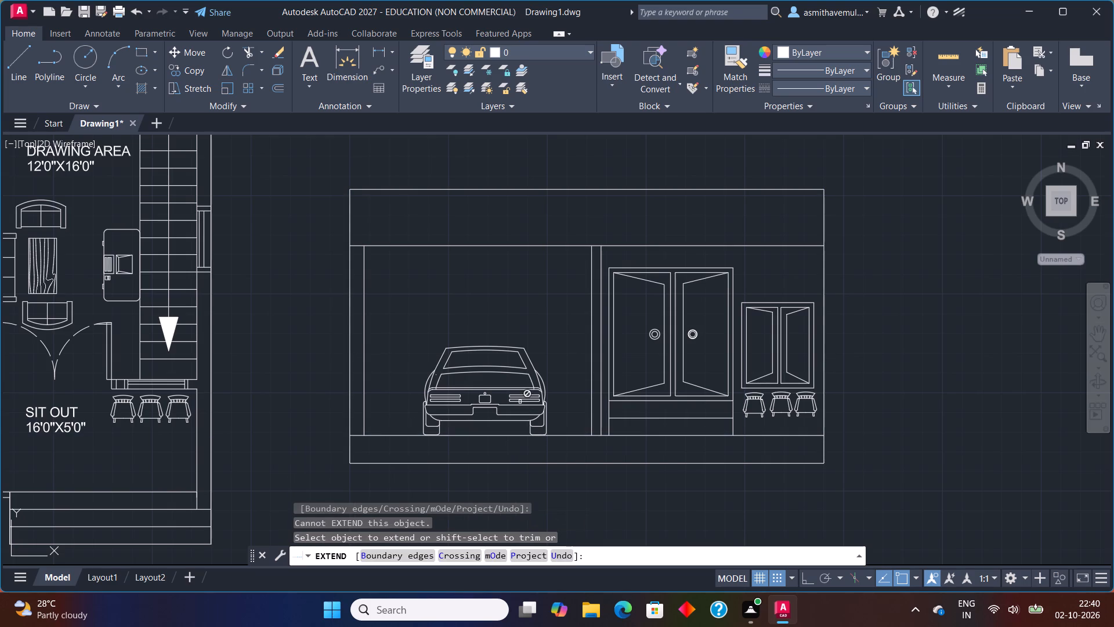
pyautogui.press('Escape')
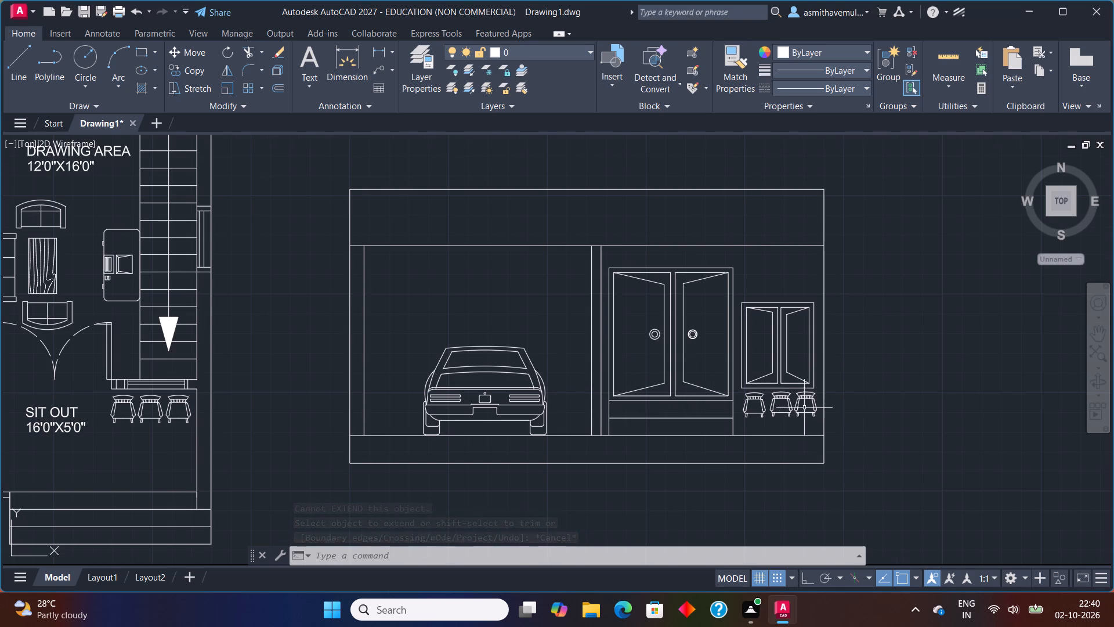
# Move the rightmost stool under the window, placing it in line with the other two and evenly spaced.
pyautogui.scroll(1, 804, 408)
pyautogui.moveTo(821, 396); pyautogui.dragTo(685, 408)
pyautogui.moveTo(789, 401); pyautogui.dragTo(750, 398)
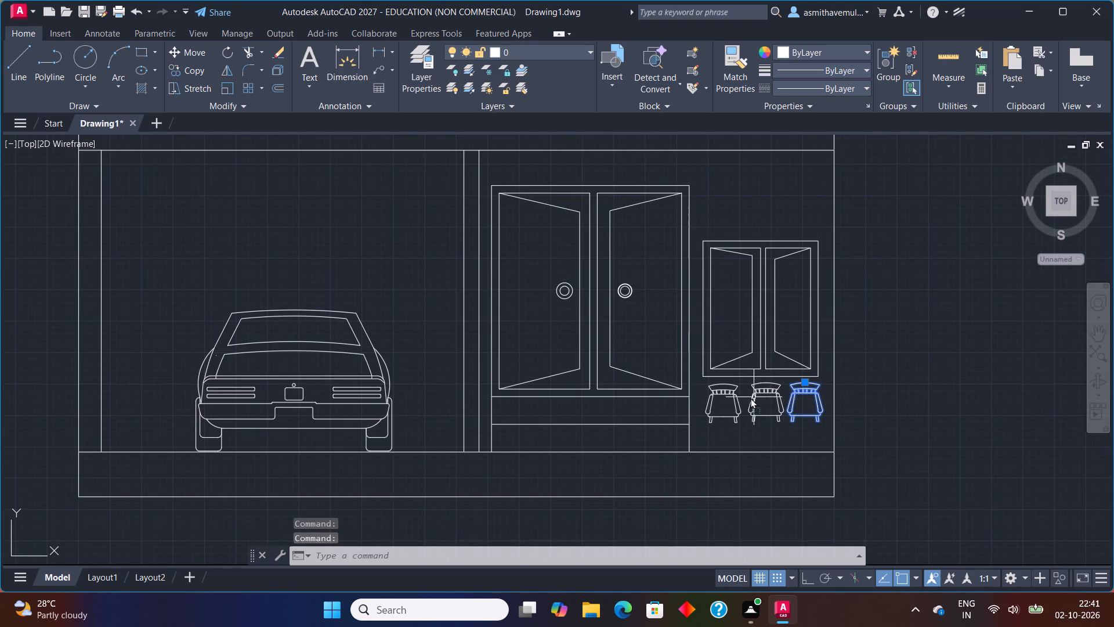
pyautogui.moveTo(750, 398); pyautogui.dragTo(739, 398)
pyautogui.click(770, 407)
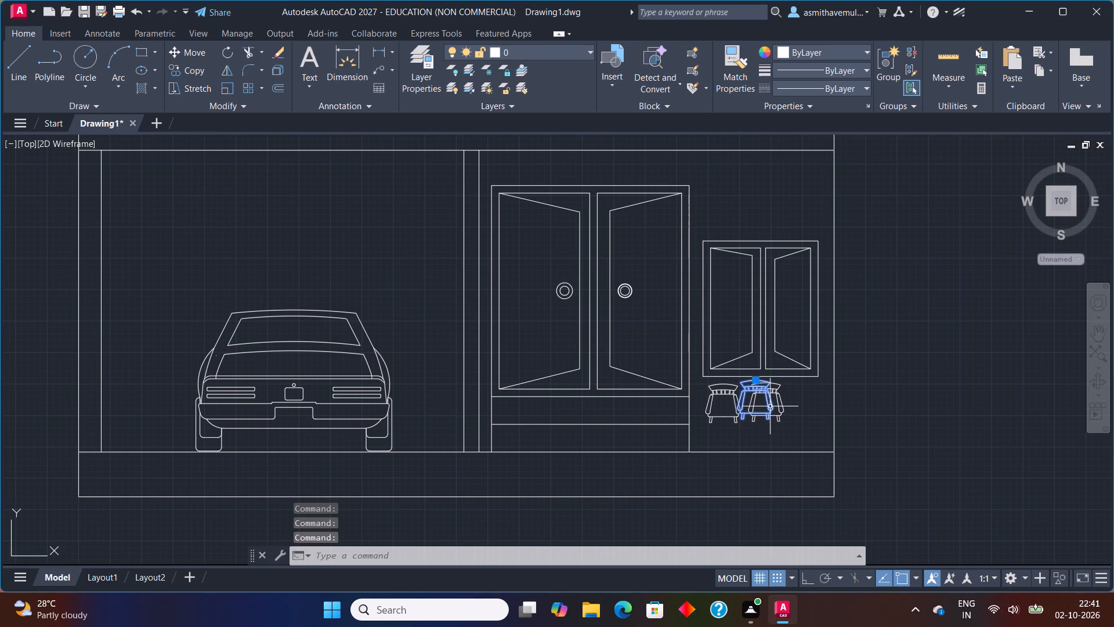
pyautogui.press('m')
pyautogui.press('Return')
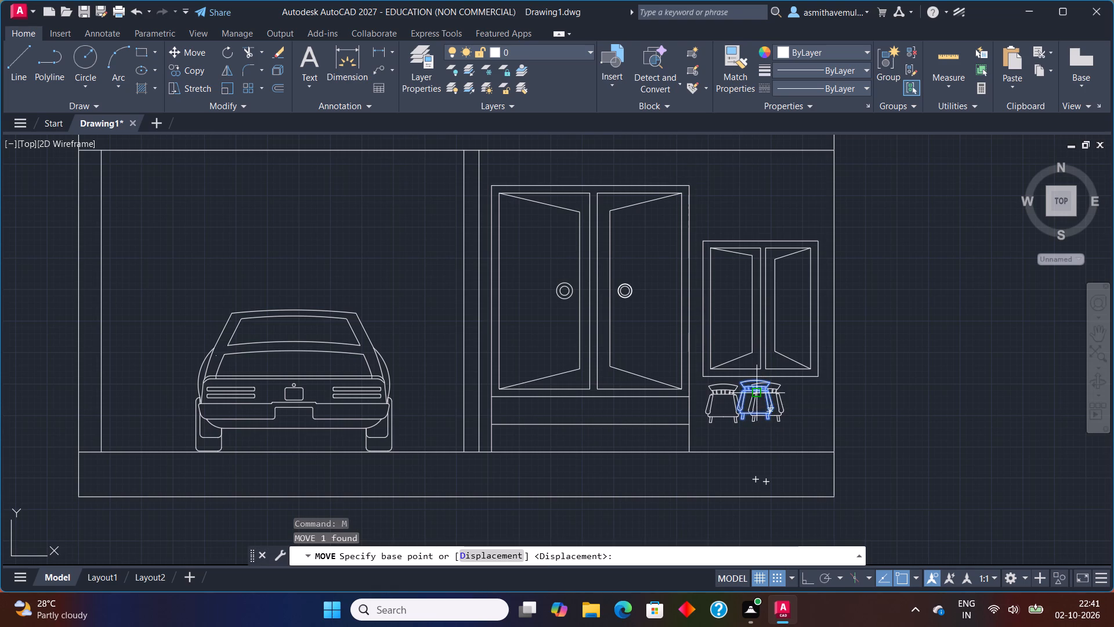
pyautogui.click(757, 380)
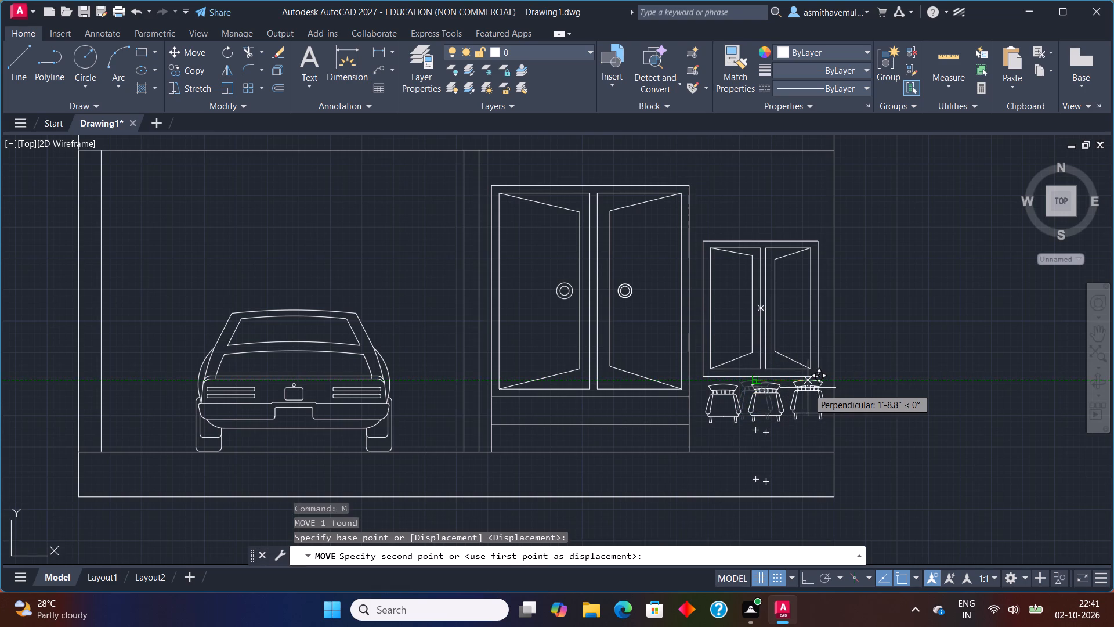
pyautogui.scroll(3, 808, 388)
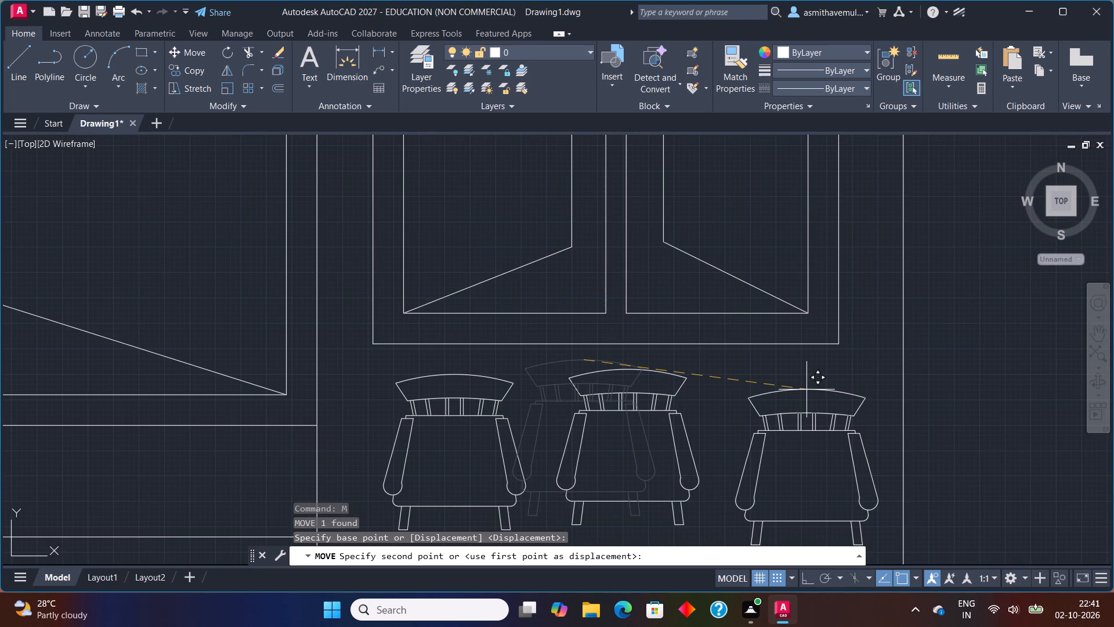
pyautogui.click(813, 374)
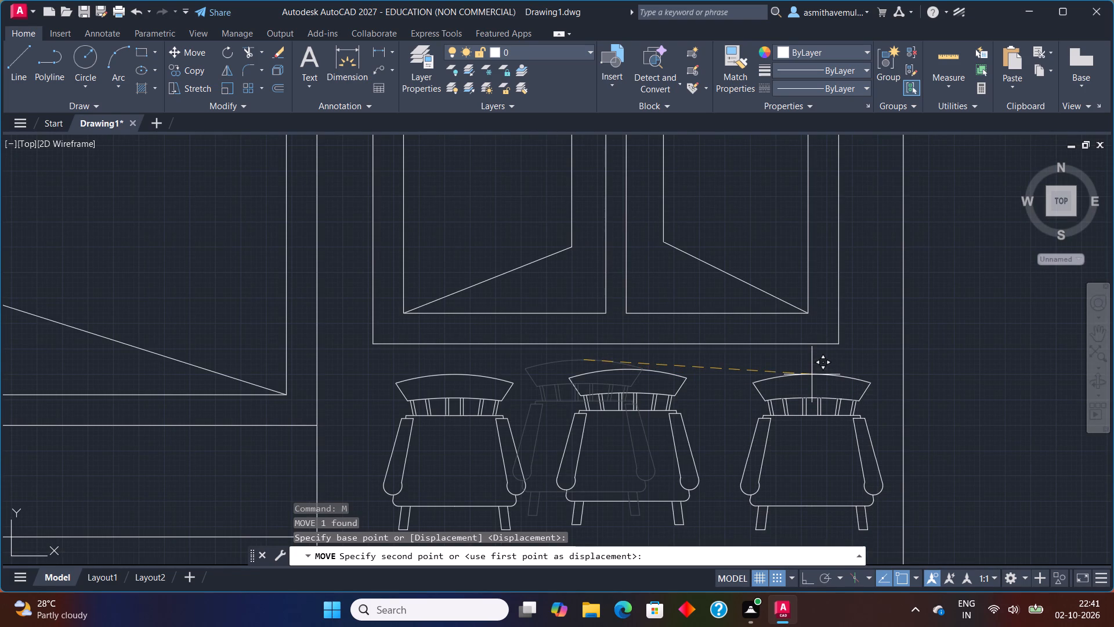
# Move all three stools together slightly downward, leaving a larger gap beneath the window frame.
pyautogui.moveTo(875, 422); pyautogui.dragTo(574, 414)
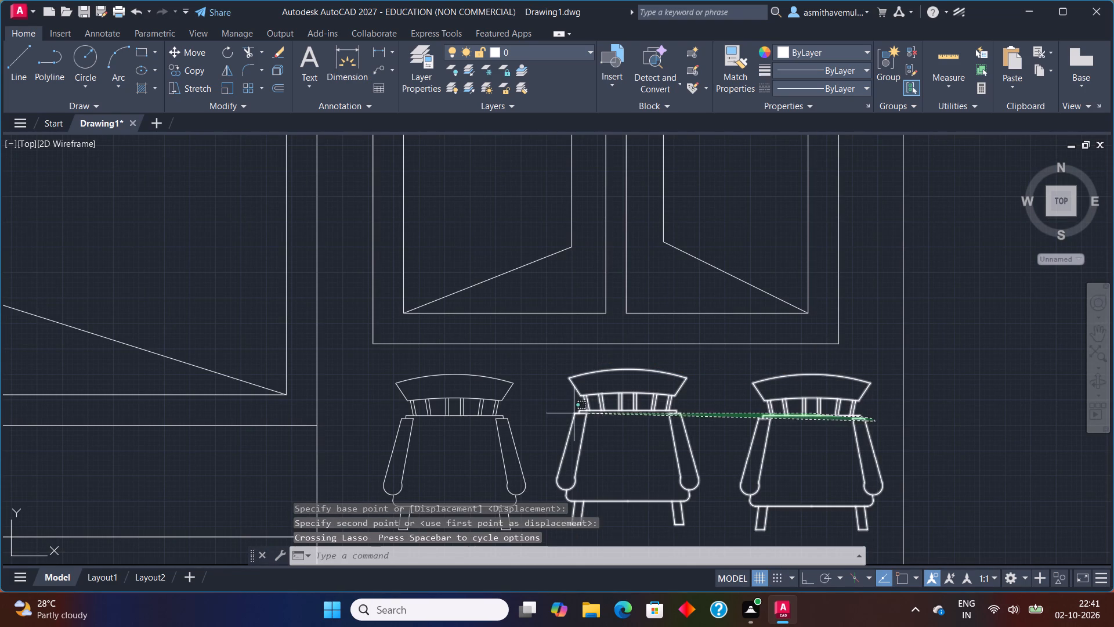
pyautogui.moveTo(574, 414); pyautogui.dragTo(372, 455)
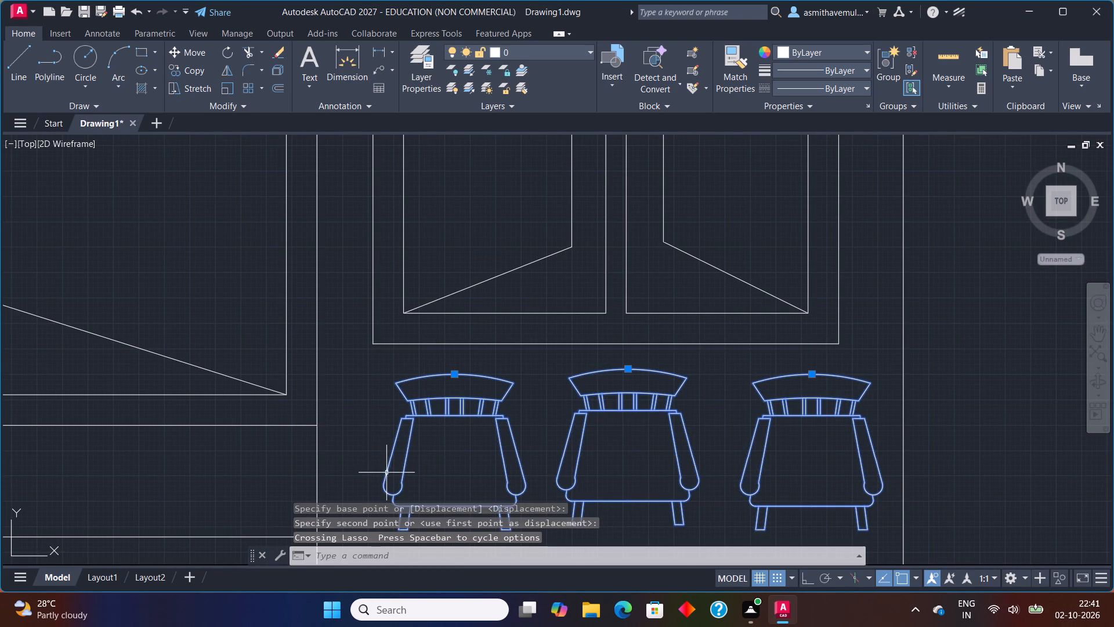
pyautogui.press('m')
pyautogui.press('Return')
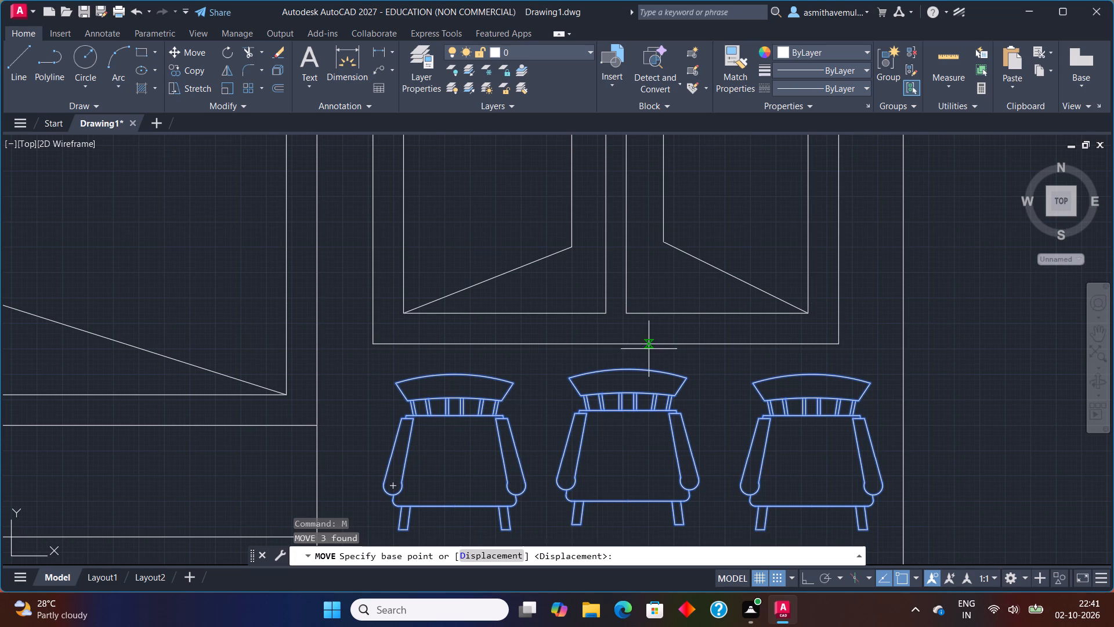
pyautogui.click(634, 366)
pyautogui.moveTo(634, 410); pyautogui.dragTo(636, 406, button='middle')
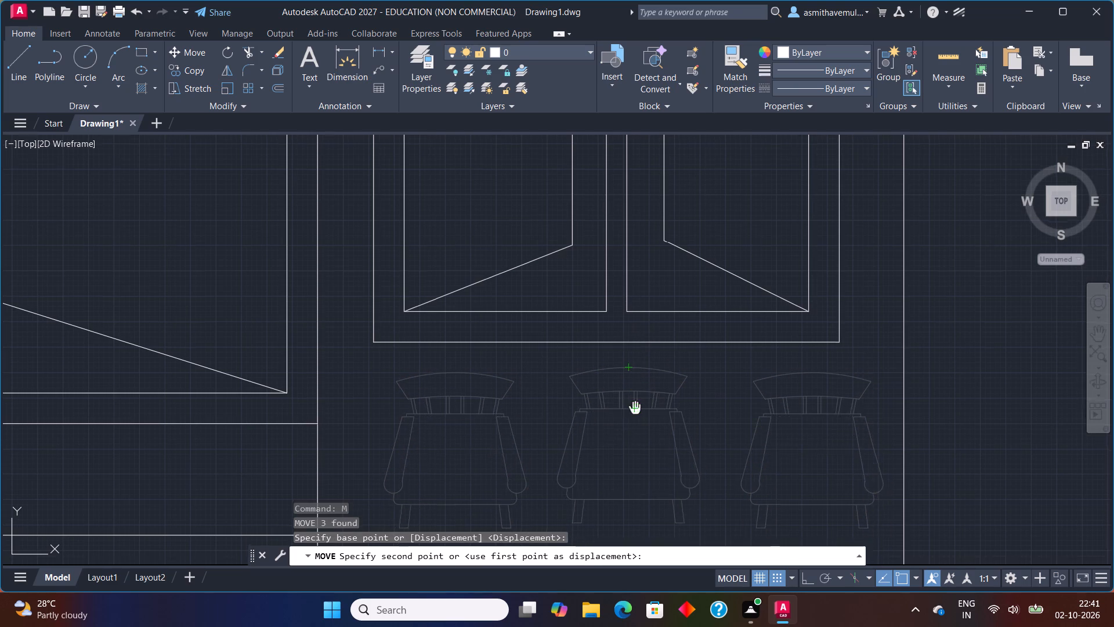
pyautogui.moveTo(636, 406); pyautogui.dragTo(639, 316, button='middle')
pyautogui.click(627, 322)
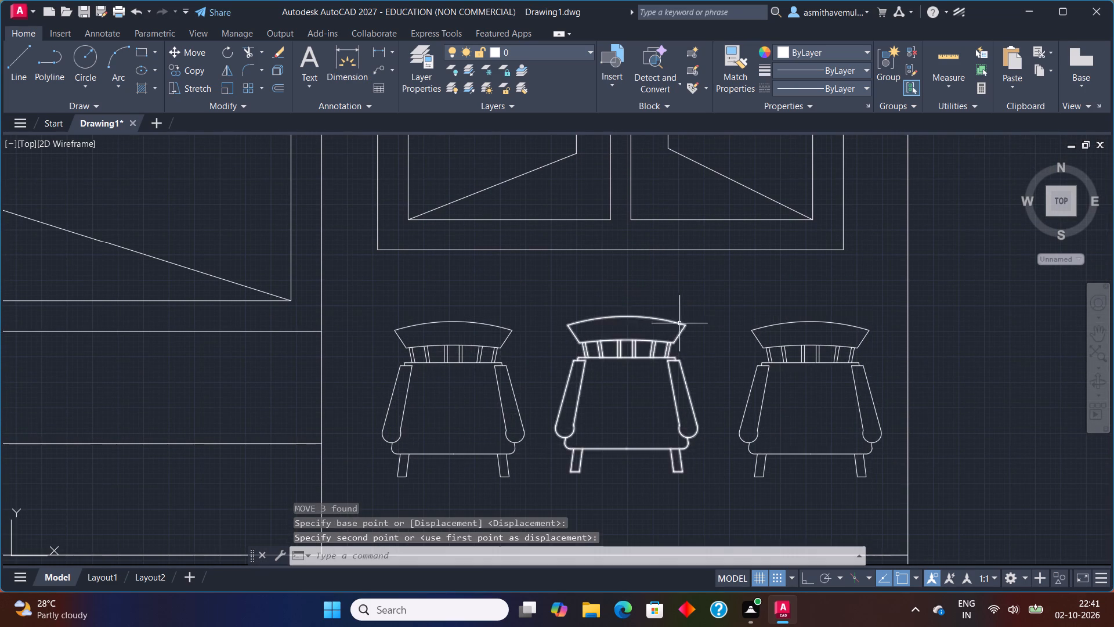
# Draw a narrow upright rectangle inside the upper 3' band, near its left end above the garage.
pyautogui.scroll(-2, 685, 340)
pyautogui.scroll(-1, 684, 406)
pyautogui.moveTo(650, 406); pyautogui.dragTo(712, 463, button='middle')
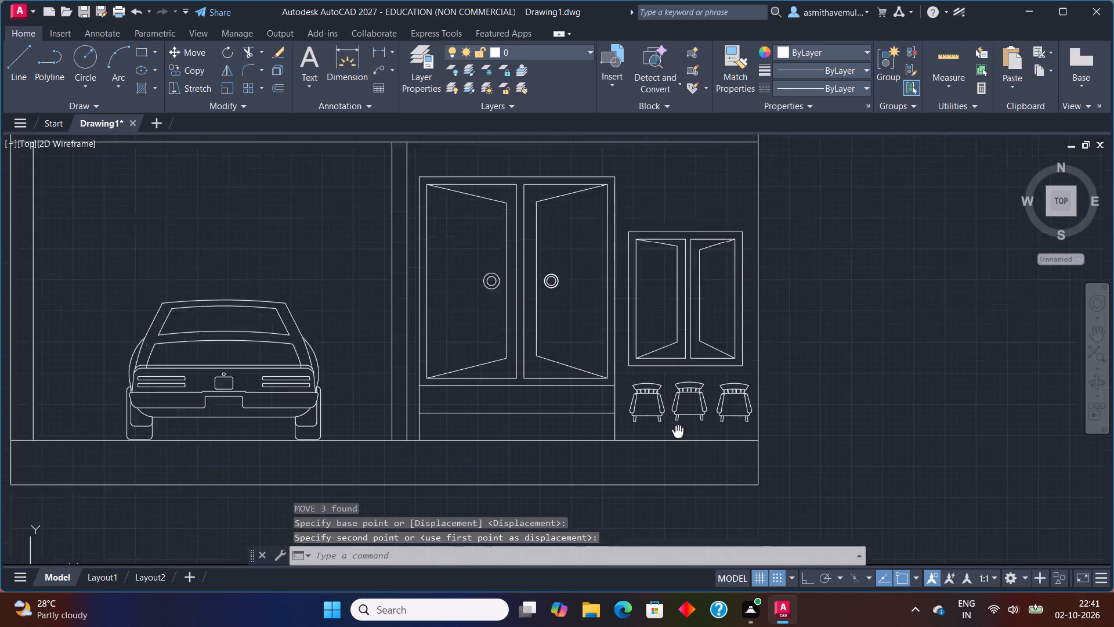
pyautogui.moveTo(712, 463); pyautogui.dragTo(822, 561, button='middle')
pyautogui.write('REC')
pyautogui.press('Return')
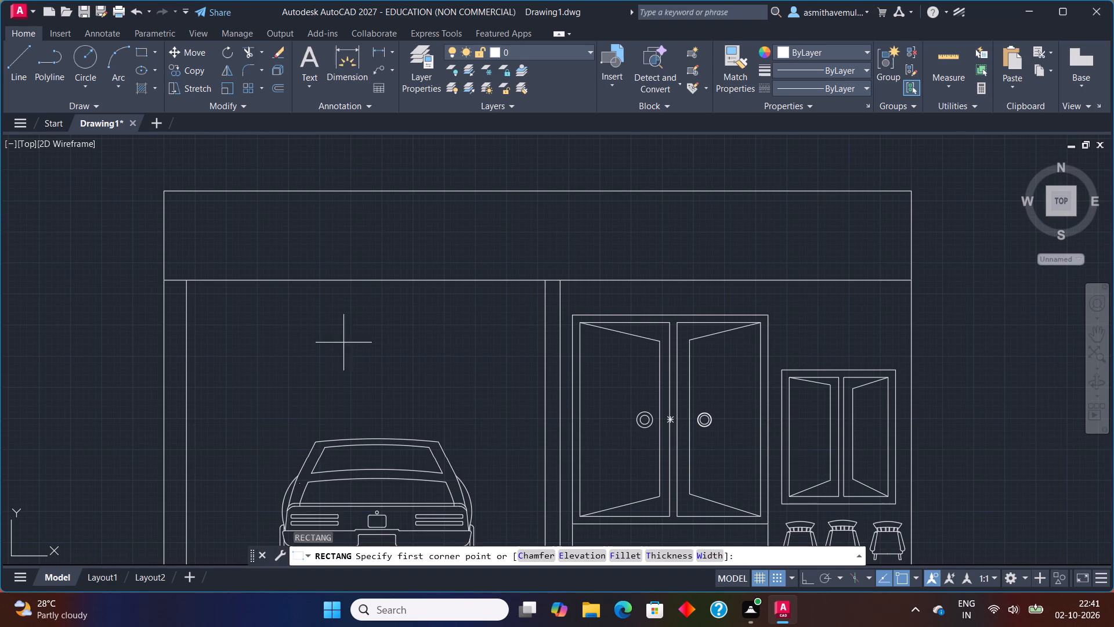
pyautogui.click(185, 268)
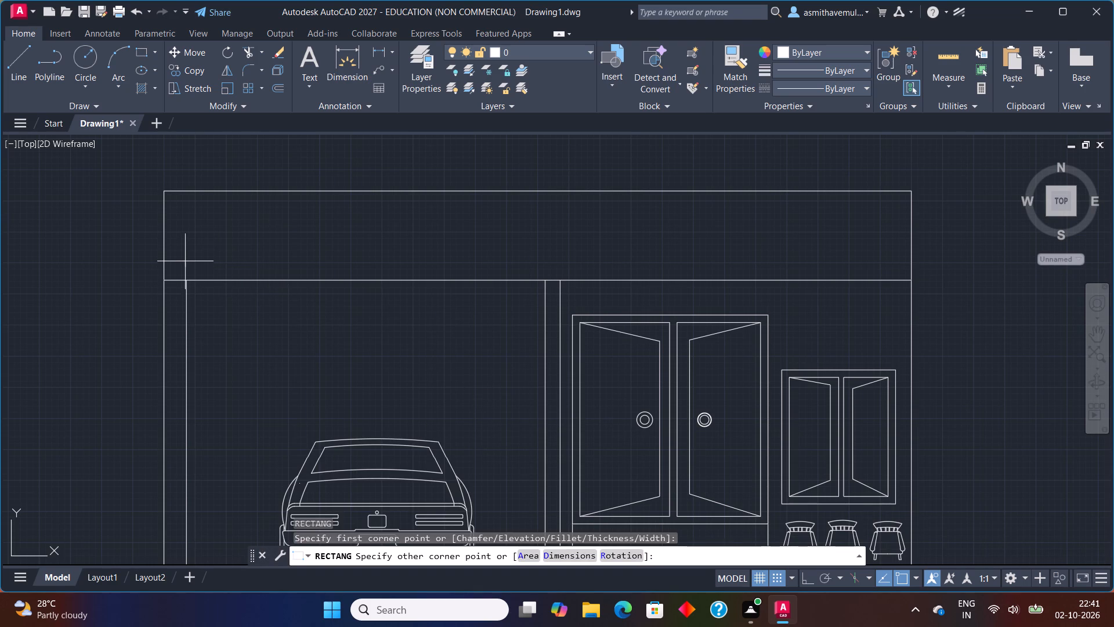
pyautogui.click(205, 202)
# Copy the narrow rectangle fourteen times horizontally along the upper band, about 1'9" apart with Ortho on, ending at the right outer wall line.
pyautogui.moveTo(215, 213); pyautogui.dragTo(211, 217)
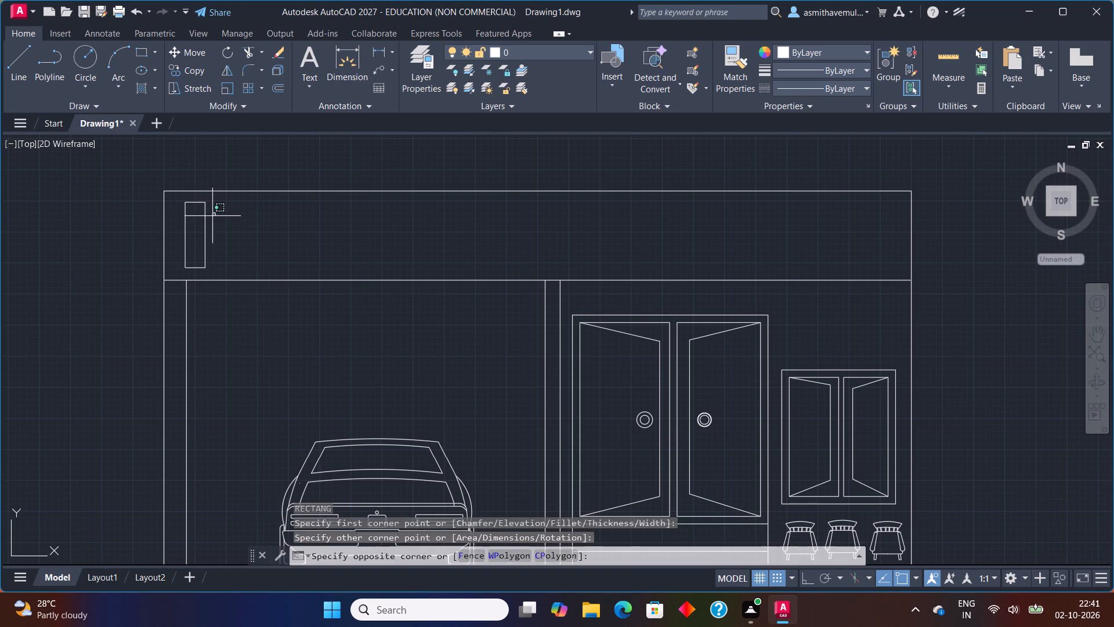
pyautogui.moveTo(211, 217); pyautogui.dragTo(181, 244)
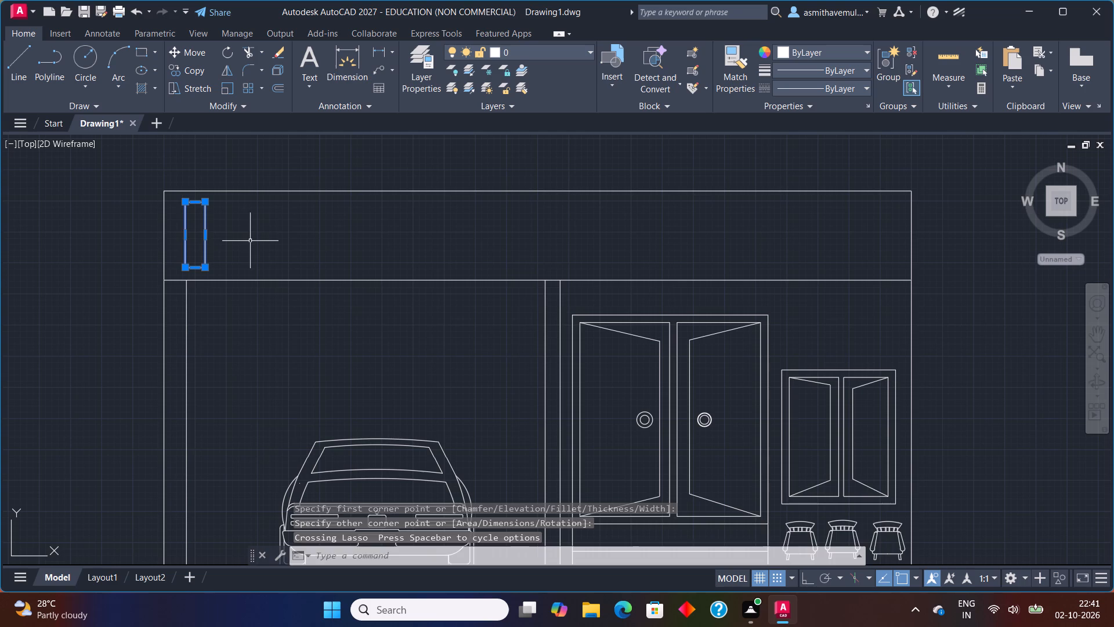
pyautogui.write('COPY')
pyautogui.press('Return')
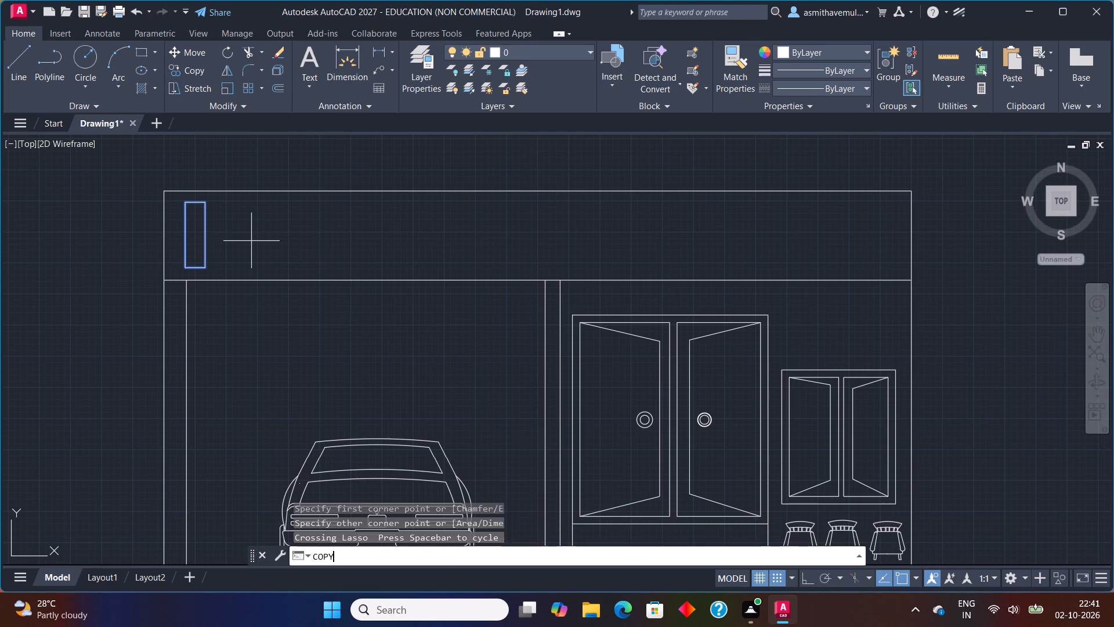
pyautogui.press('F8')
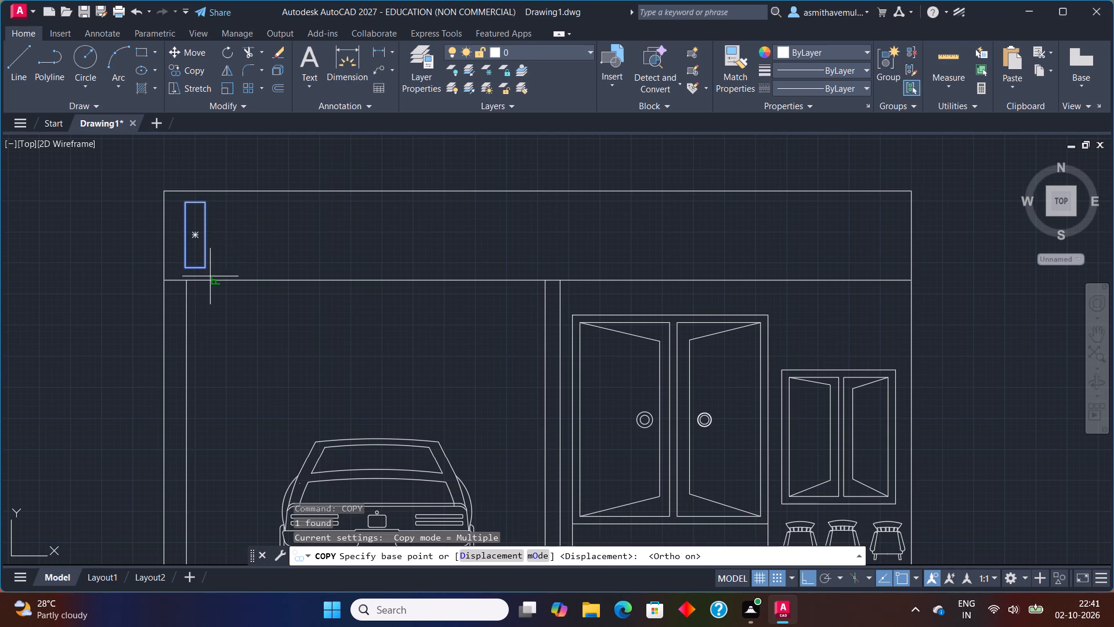
pyautogui.click(208, 271)
pyautogui.click(262, 261)
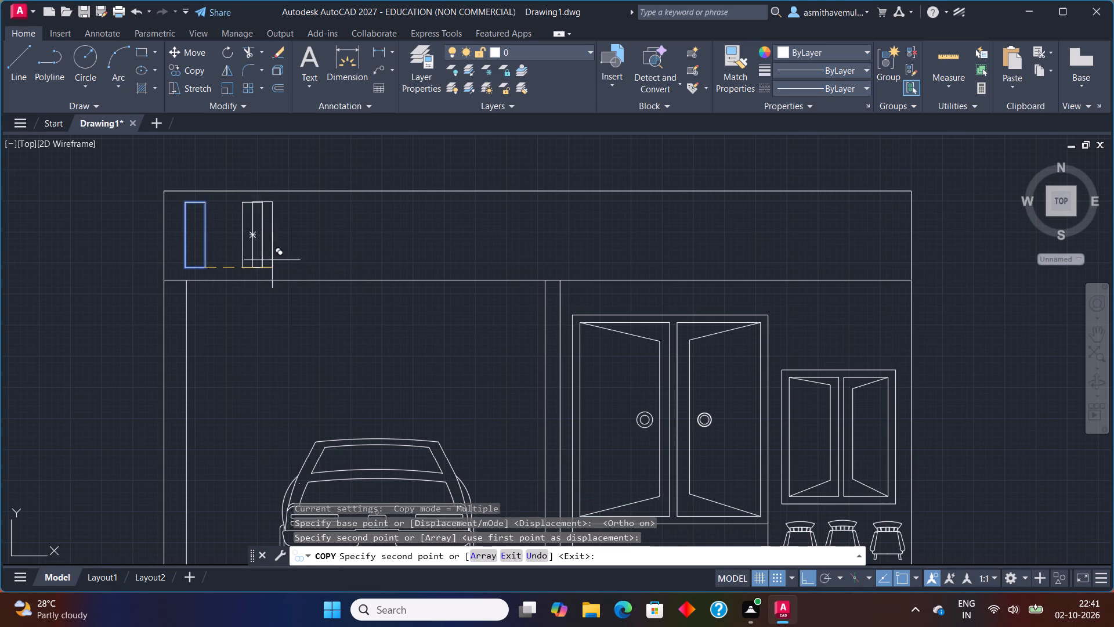
pyautogui.click(313, 258)
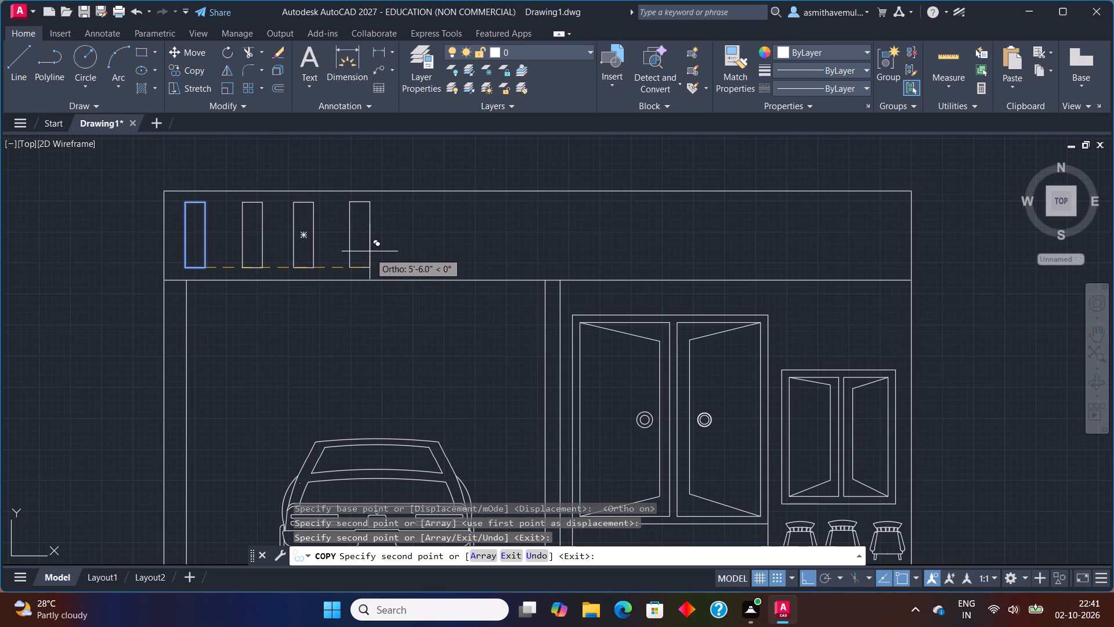
pyautogui.click(367, 253)
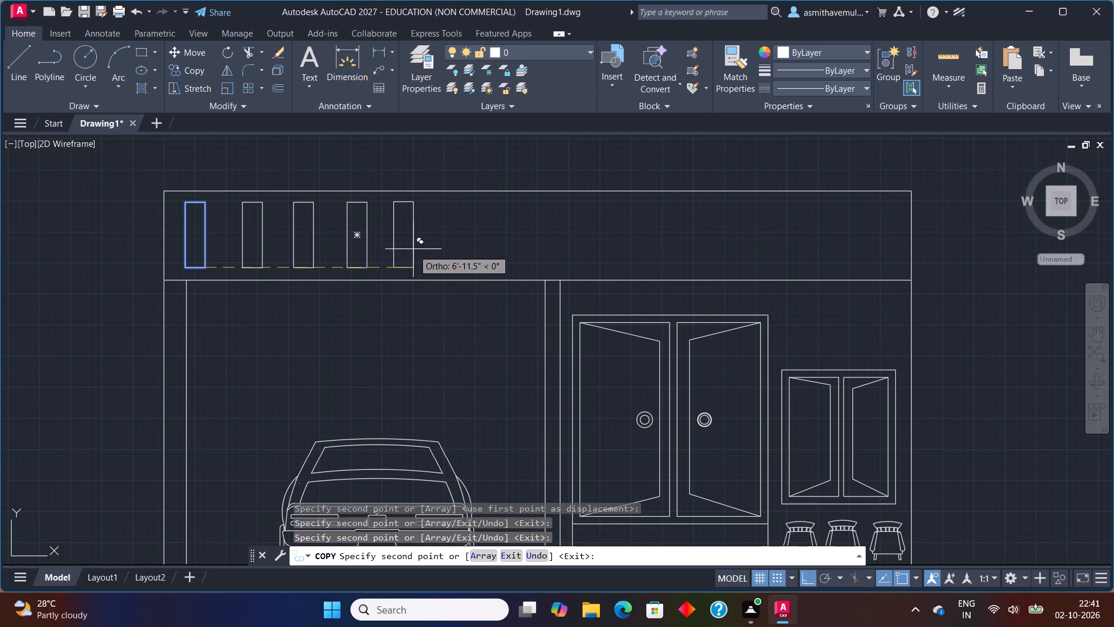
pyautogui.click(419, 250)
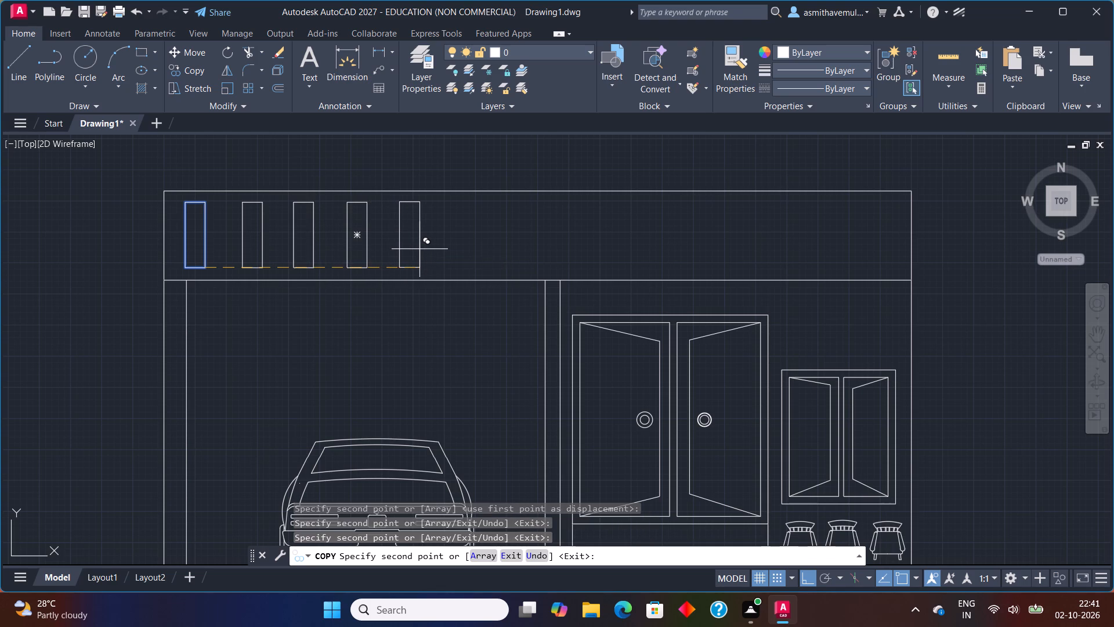
pyautogui.click(474, 247)
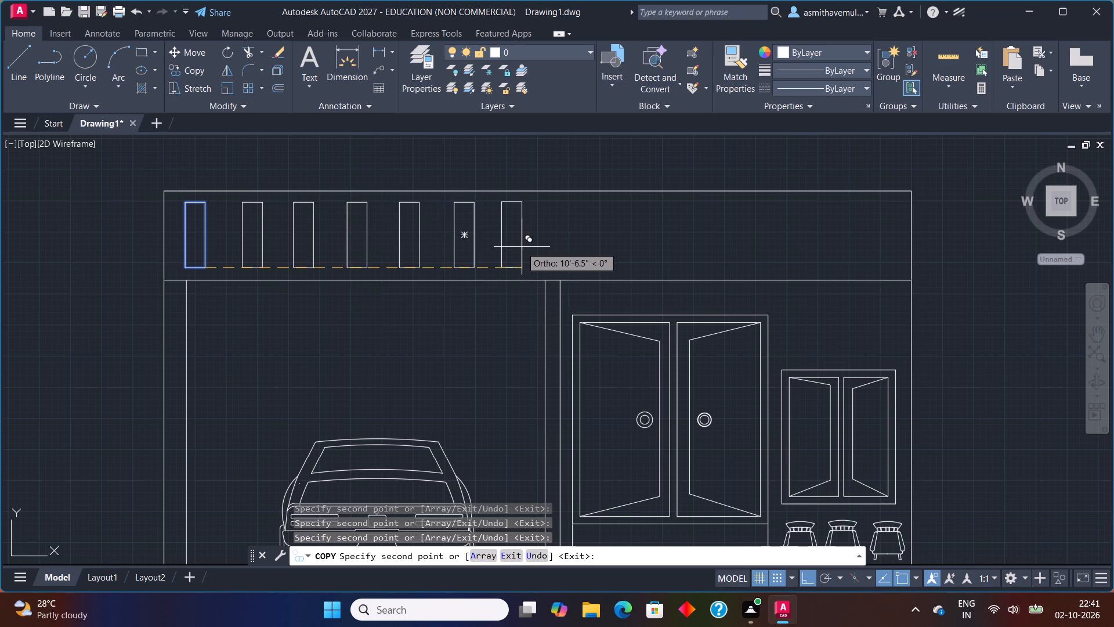
pyautogui.click(522, 247)
pyautogui.click(577, 247)
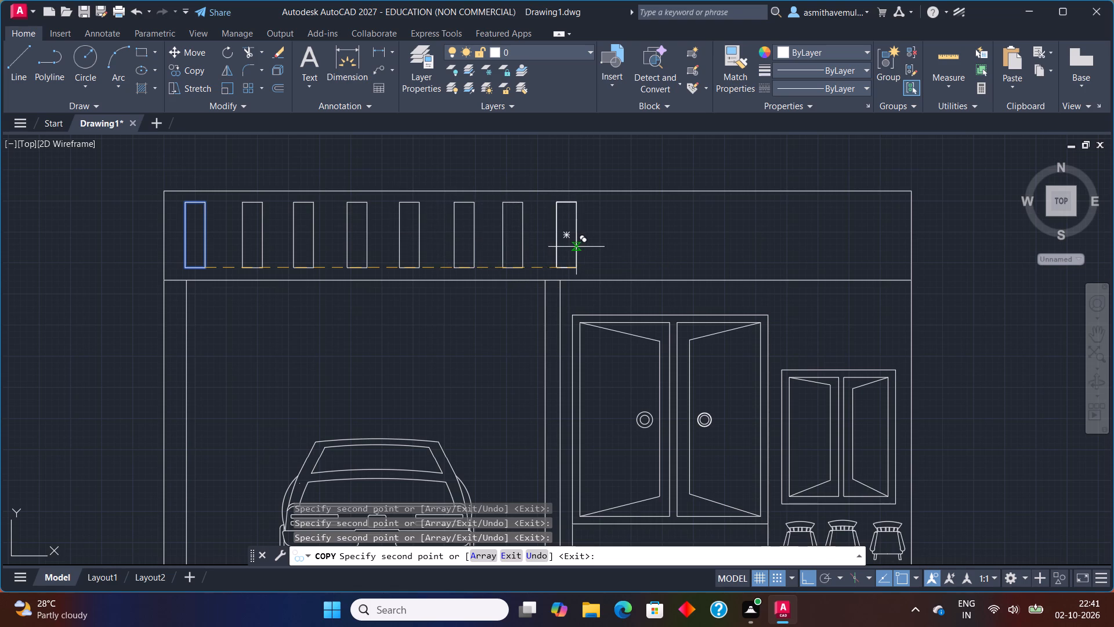
pyautogui.click(630, 262)
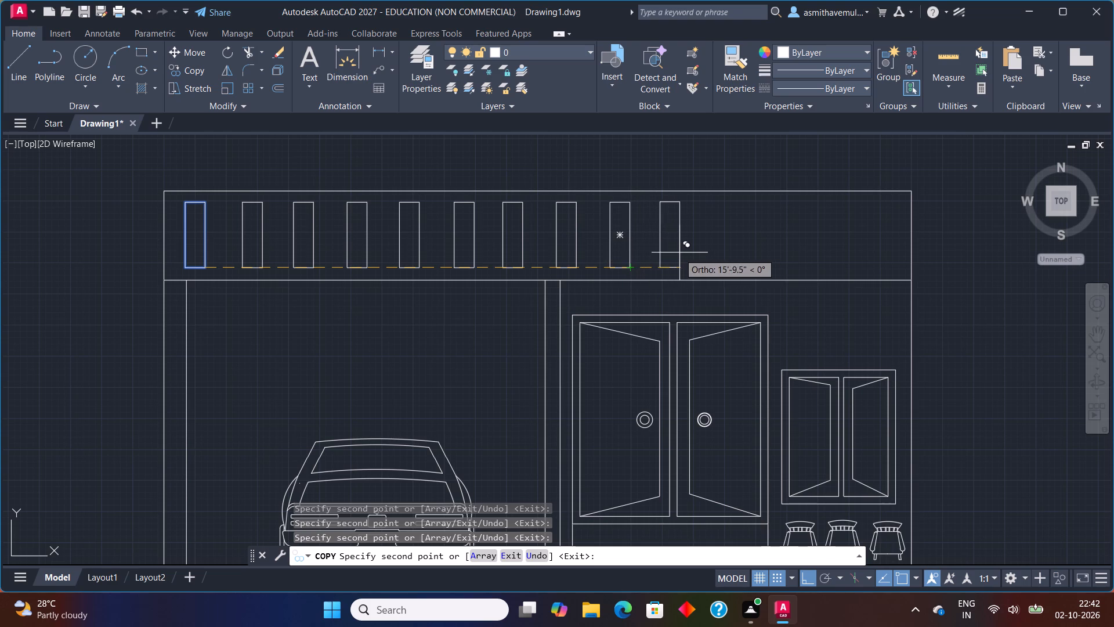
pyautogui.click(675, 253)
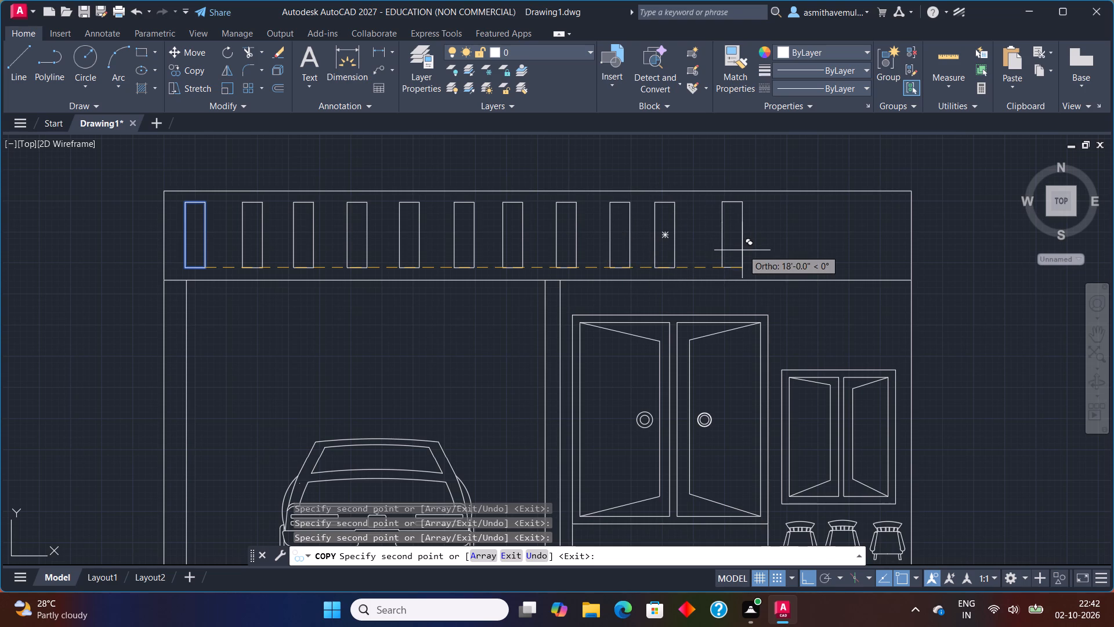
pyautogui.click(725, 254)
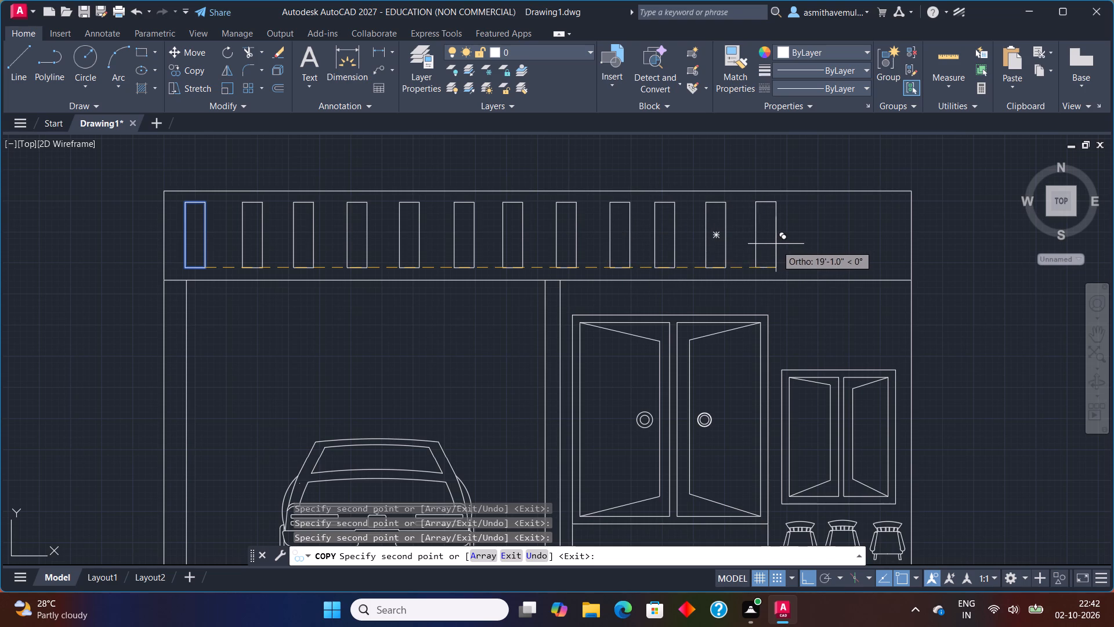
pyautogui.click(776, 245)
pyautogui.click(822, 242)
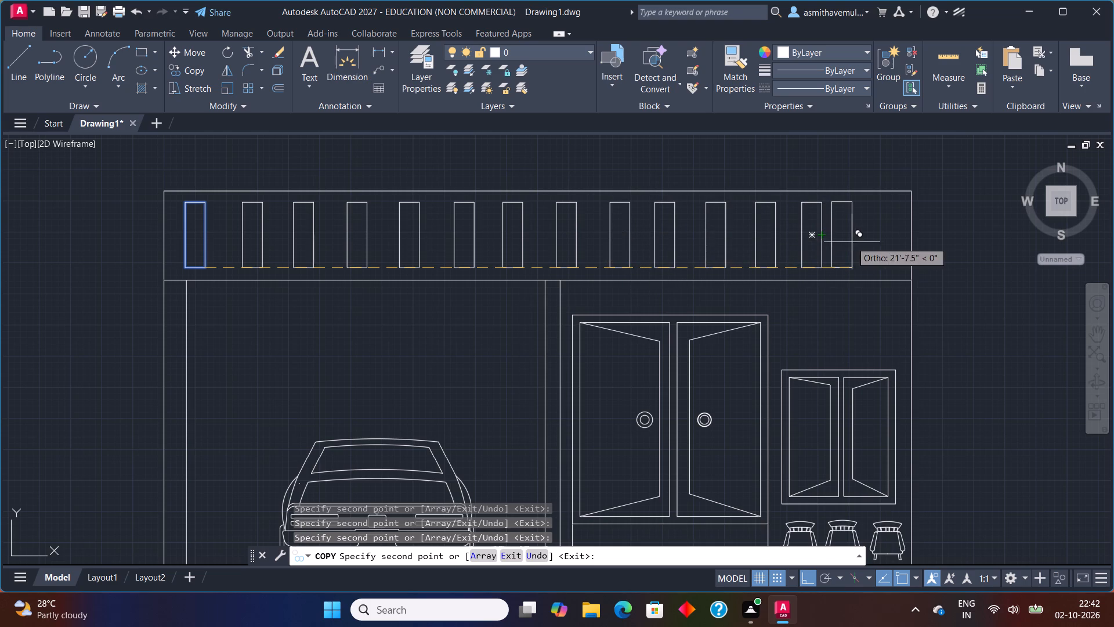
pyautogui.click(867, 242)
pyautogui.click(907, 240)
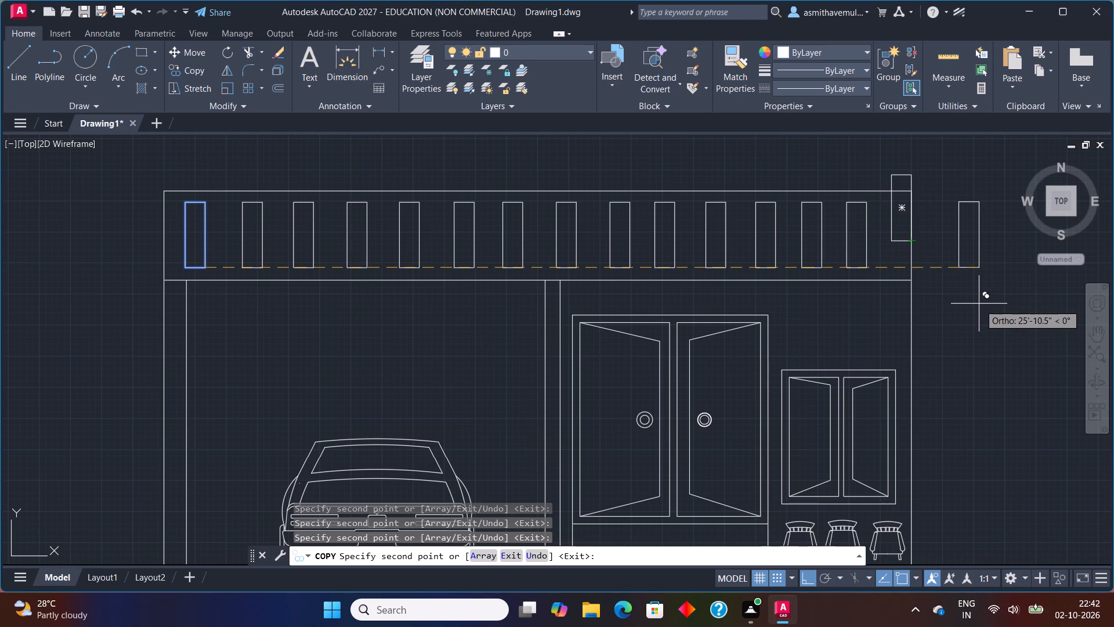
pyautogui.press('Escape')
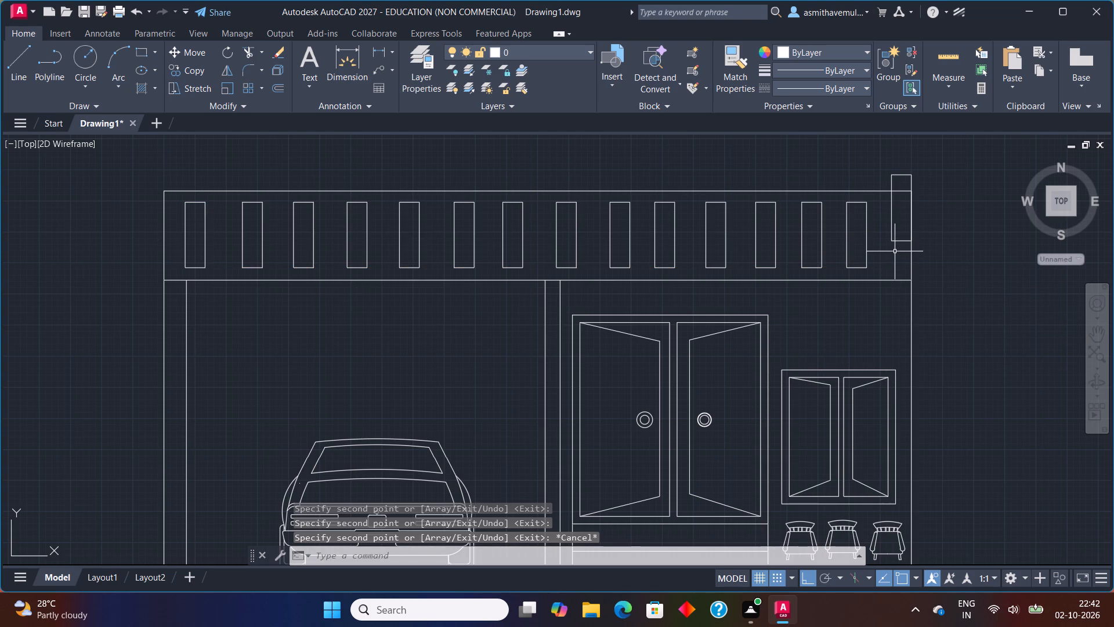
# Erase the fourteen copied rectangles along the upper band, keeping only the original near the left end above the garage.
pyautogui.moveTo(901, 225); pyautogui.dragTo(454, 231)
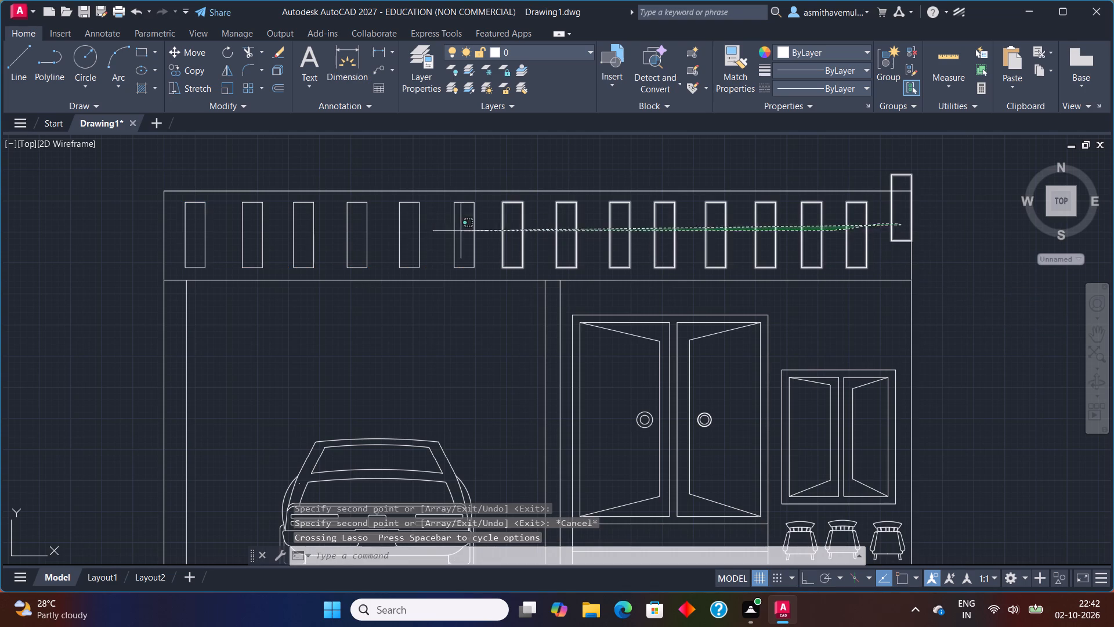
pyautogui.moveTo(454, 231); pyautogui.dragTo(231, 248)
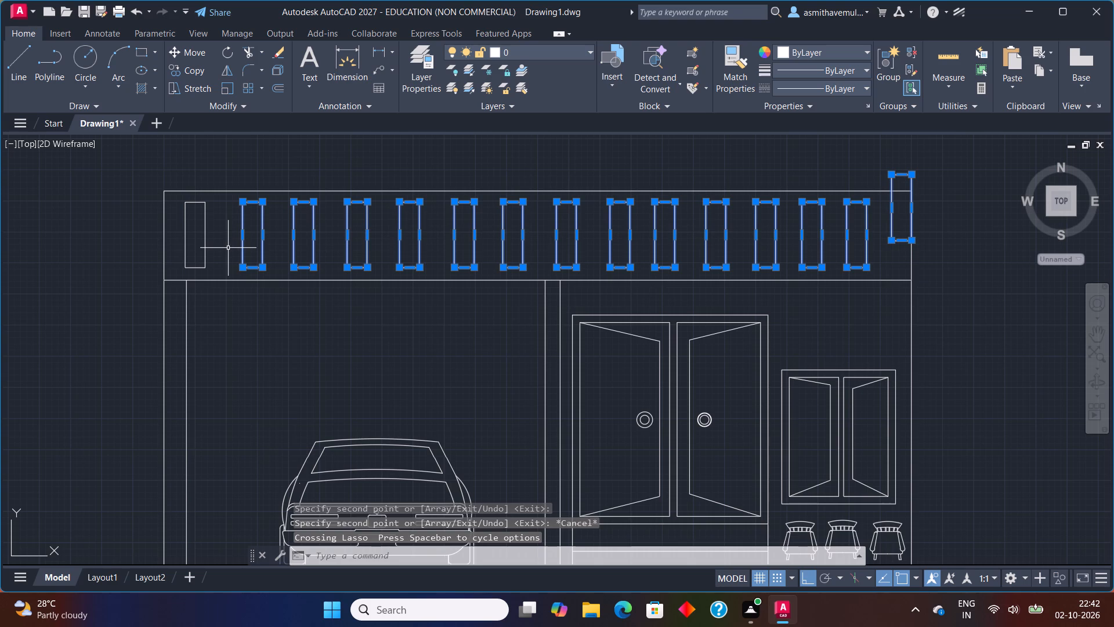
pyautogui.press('Delete')
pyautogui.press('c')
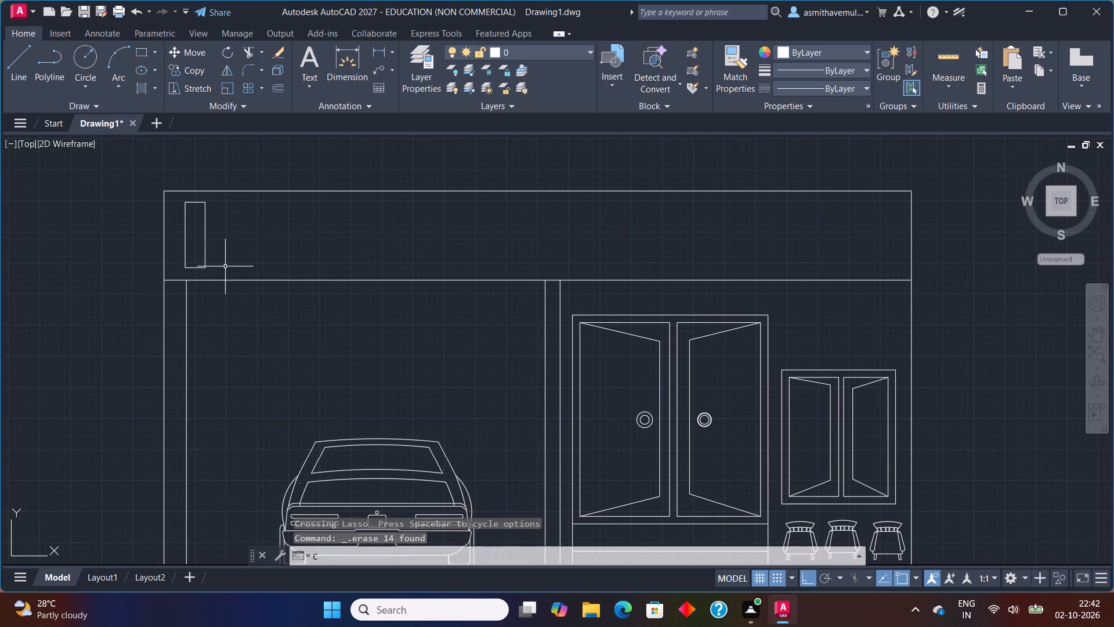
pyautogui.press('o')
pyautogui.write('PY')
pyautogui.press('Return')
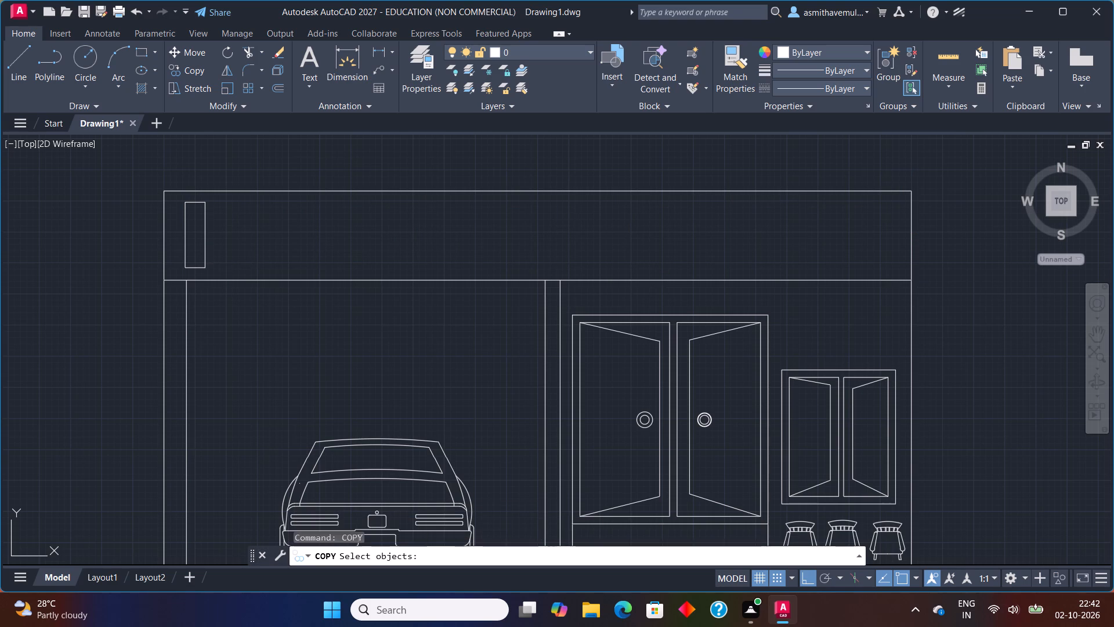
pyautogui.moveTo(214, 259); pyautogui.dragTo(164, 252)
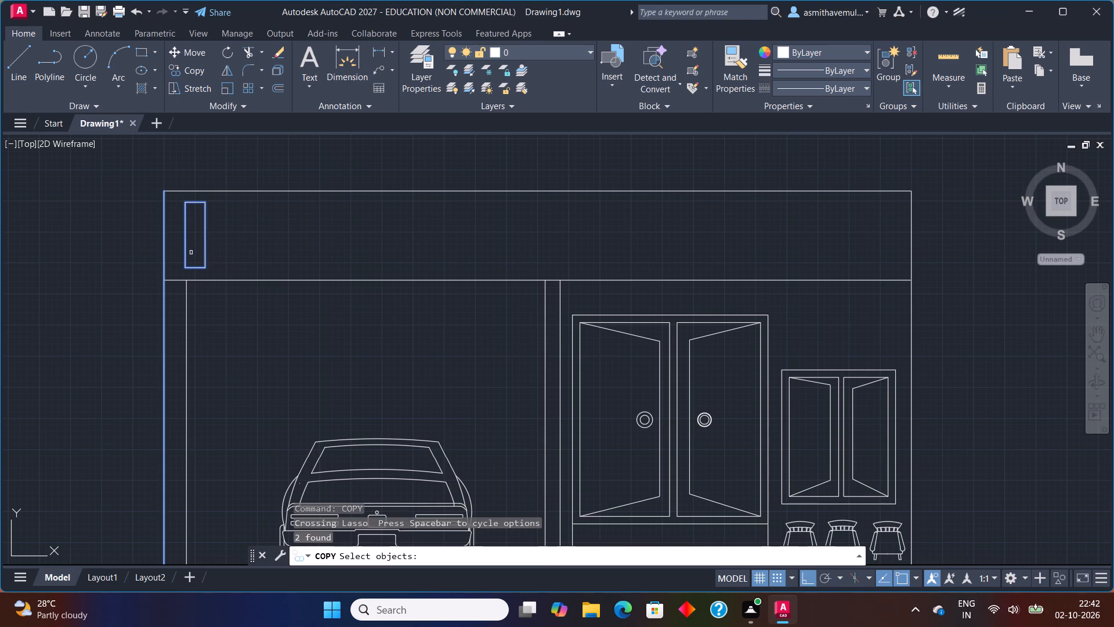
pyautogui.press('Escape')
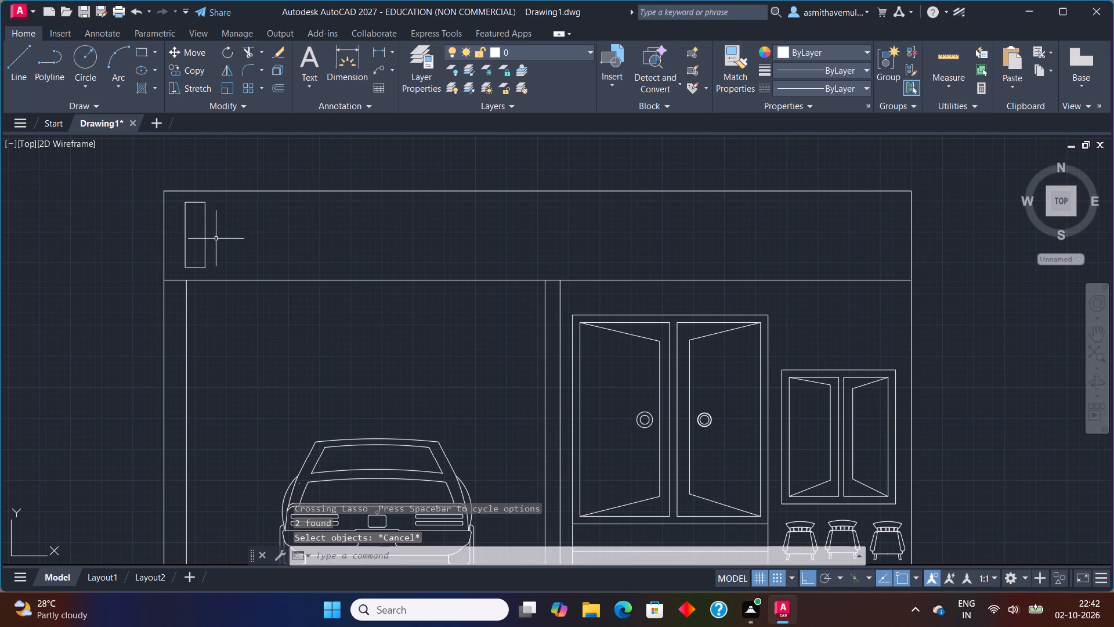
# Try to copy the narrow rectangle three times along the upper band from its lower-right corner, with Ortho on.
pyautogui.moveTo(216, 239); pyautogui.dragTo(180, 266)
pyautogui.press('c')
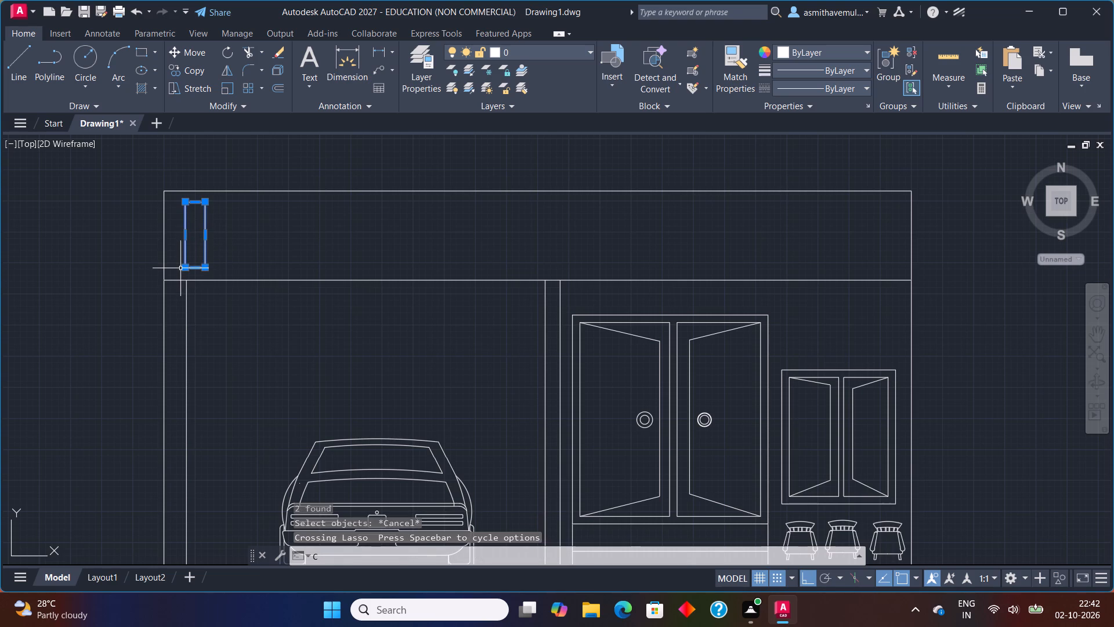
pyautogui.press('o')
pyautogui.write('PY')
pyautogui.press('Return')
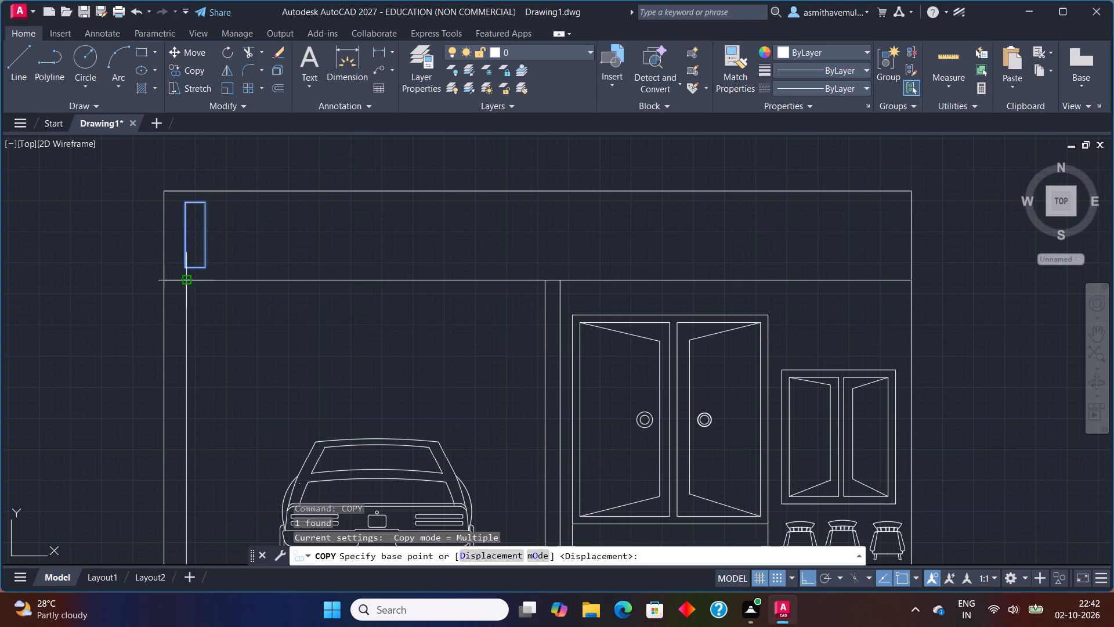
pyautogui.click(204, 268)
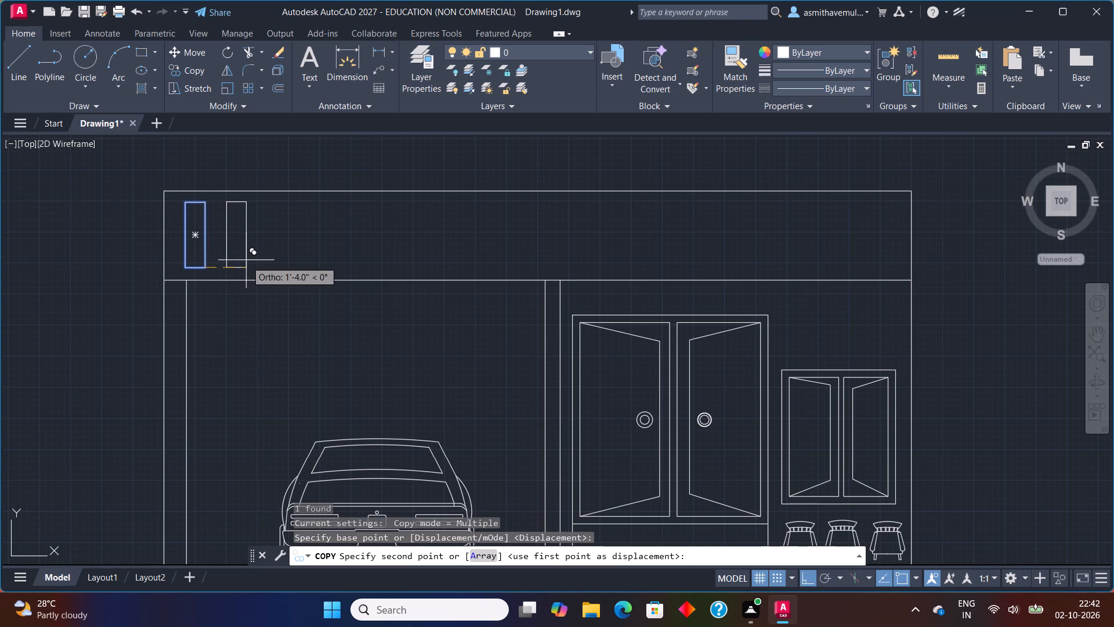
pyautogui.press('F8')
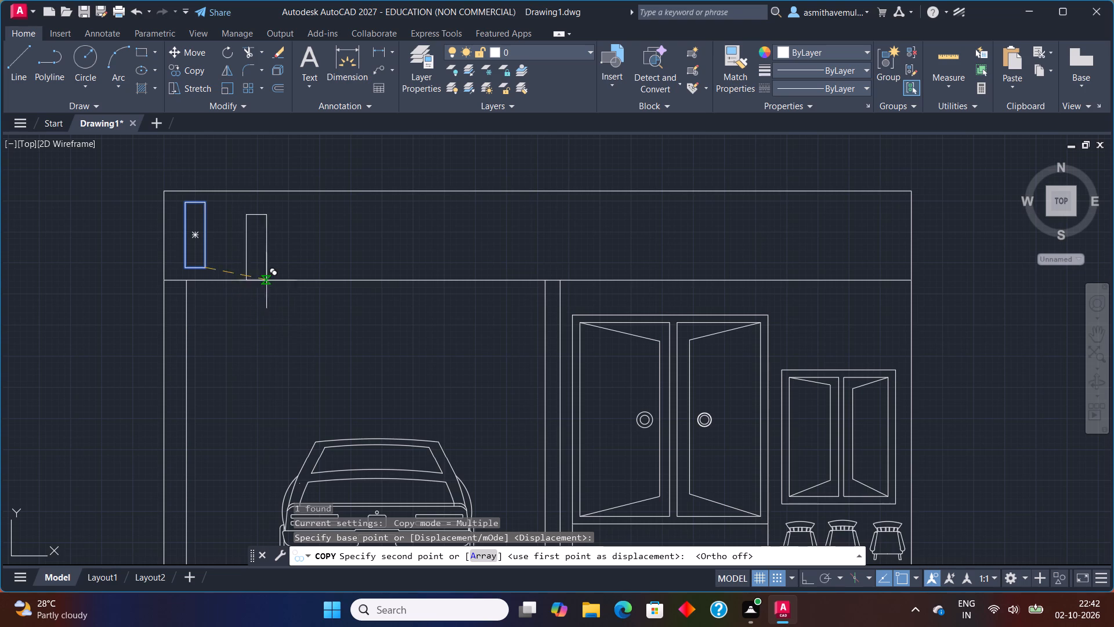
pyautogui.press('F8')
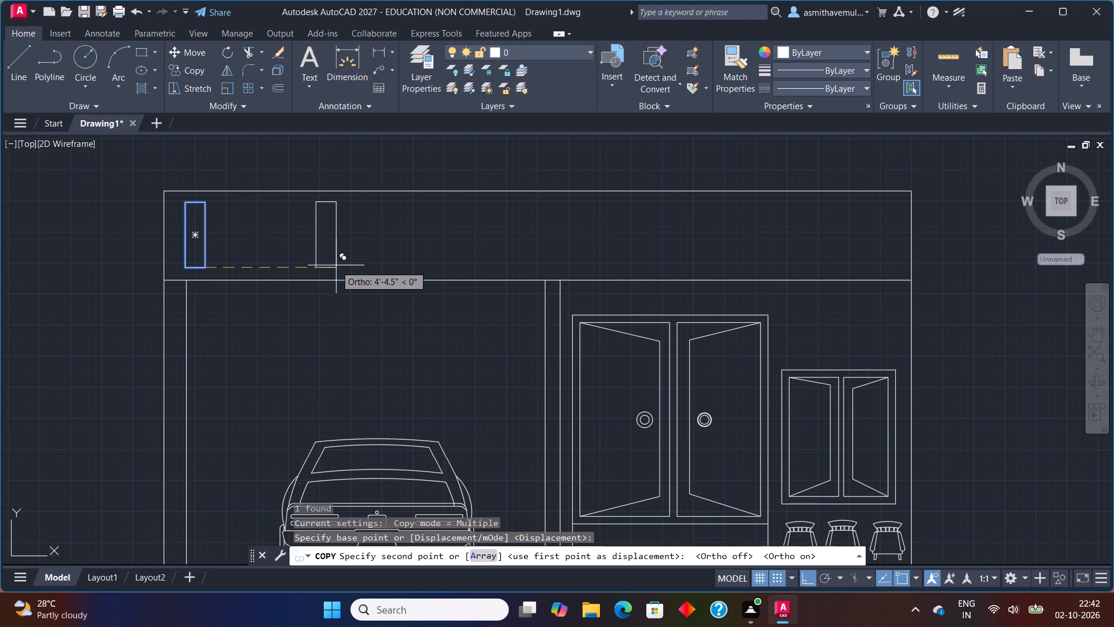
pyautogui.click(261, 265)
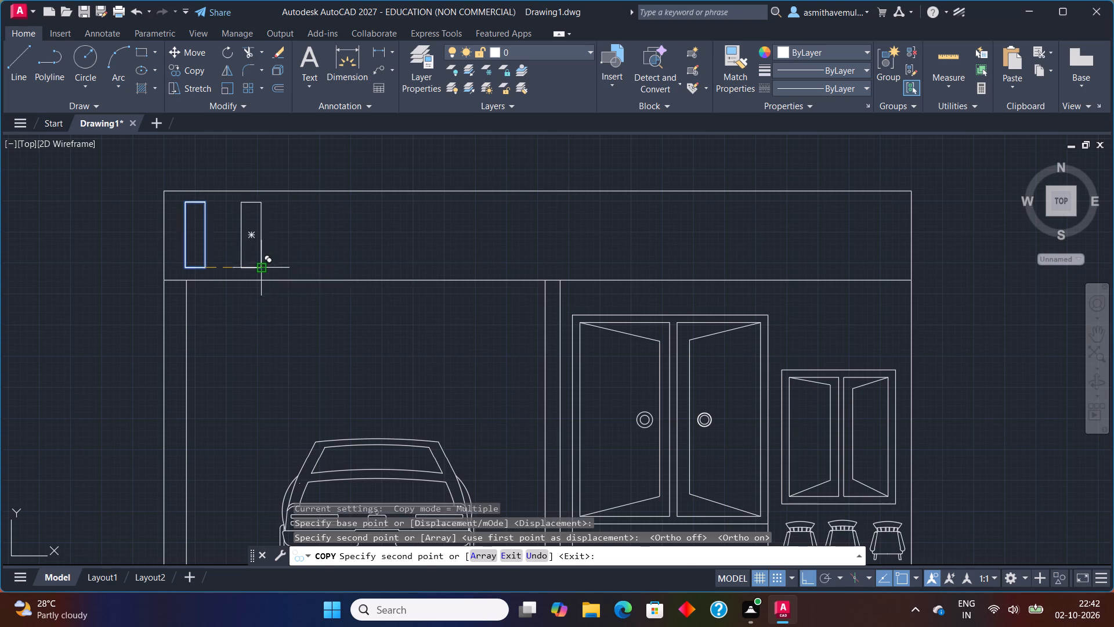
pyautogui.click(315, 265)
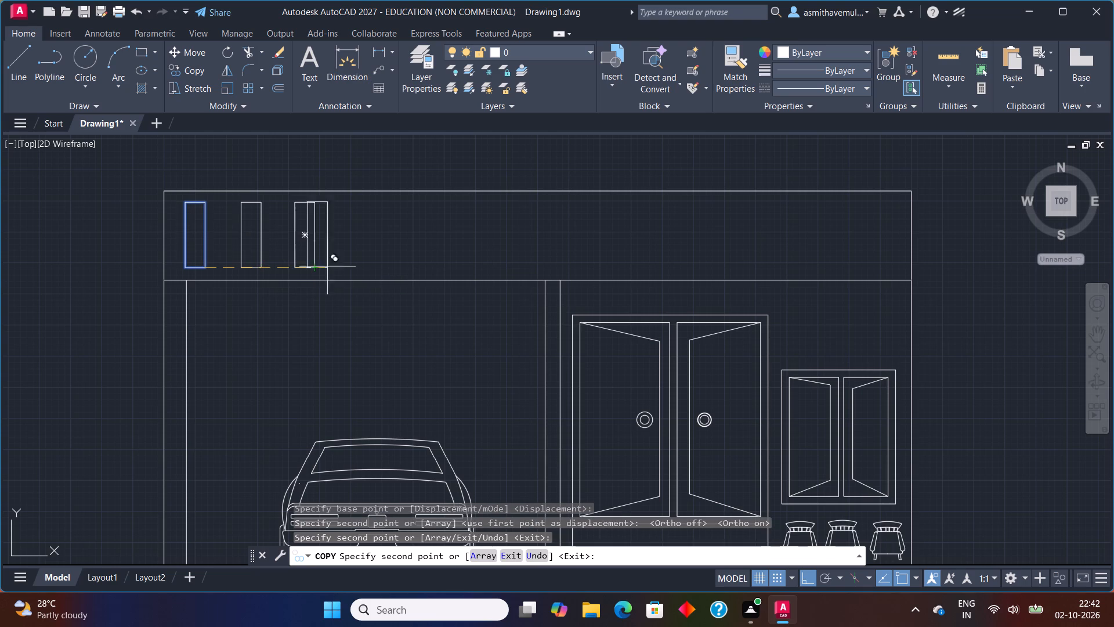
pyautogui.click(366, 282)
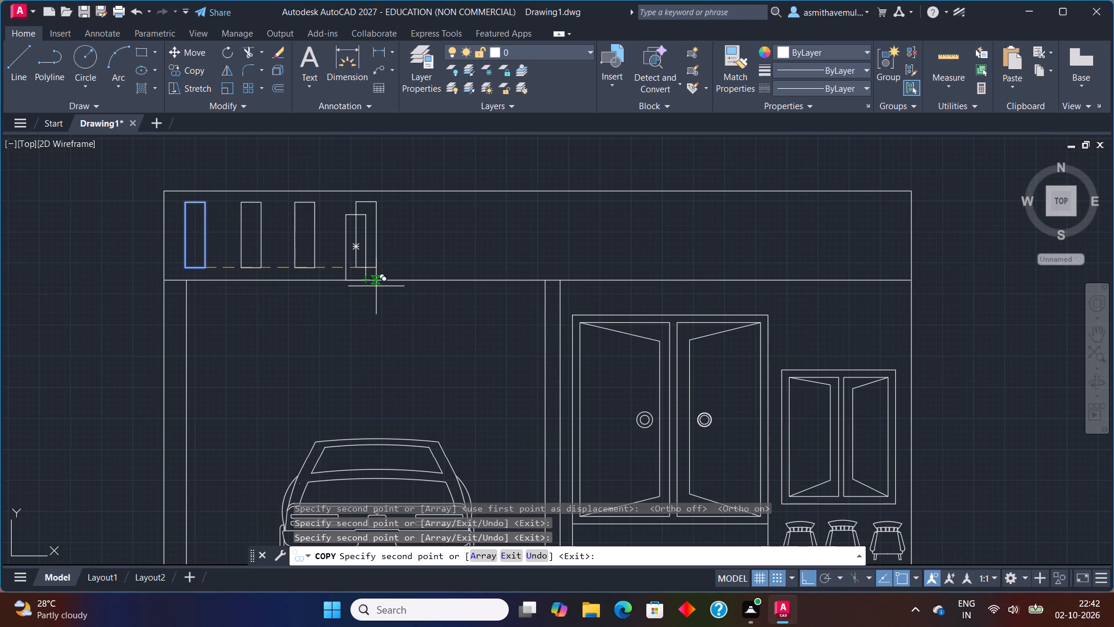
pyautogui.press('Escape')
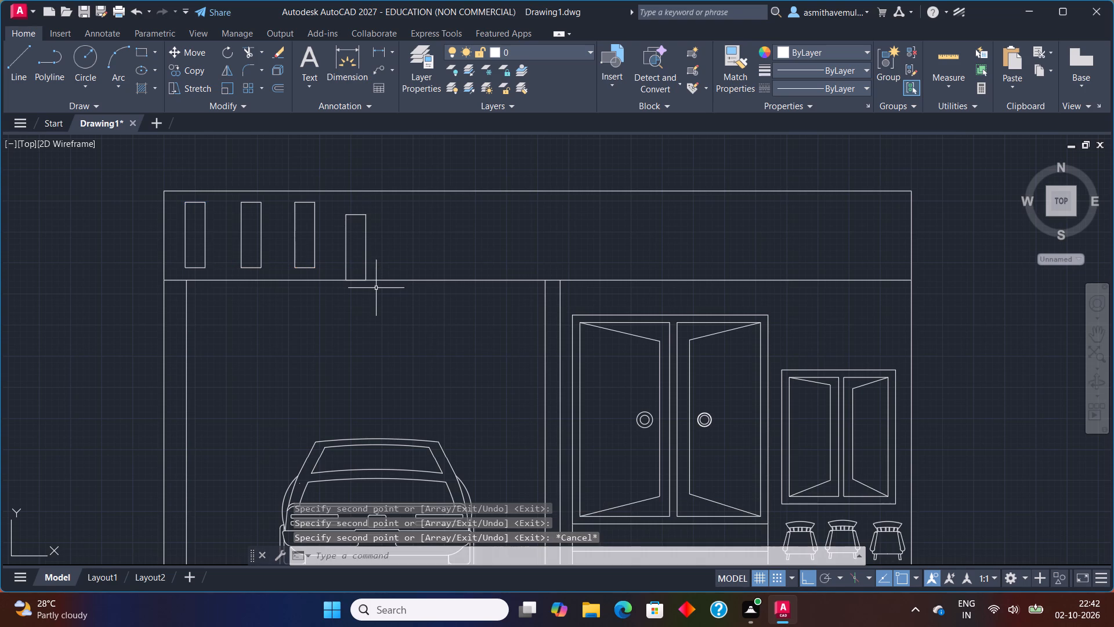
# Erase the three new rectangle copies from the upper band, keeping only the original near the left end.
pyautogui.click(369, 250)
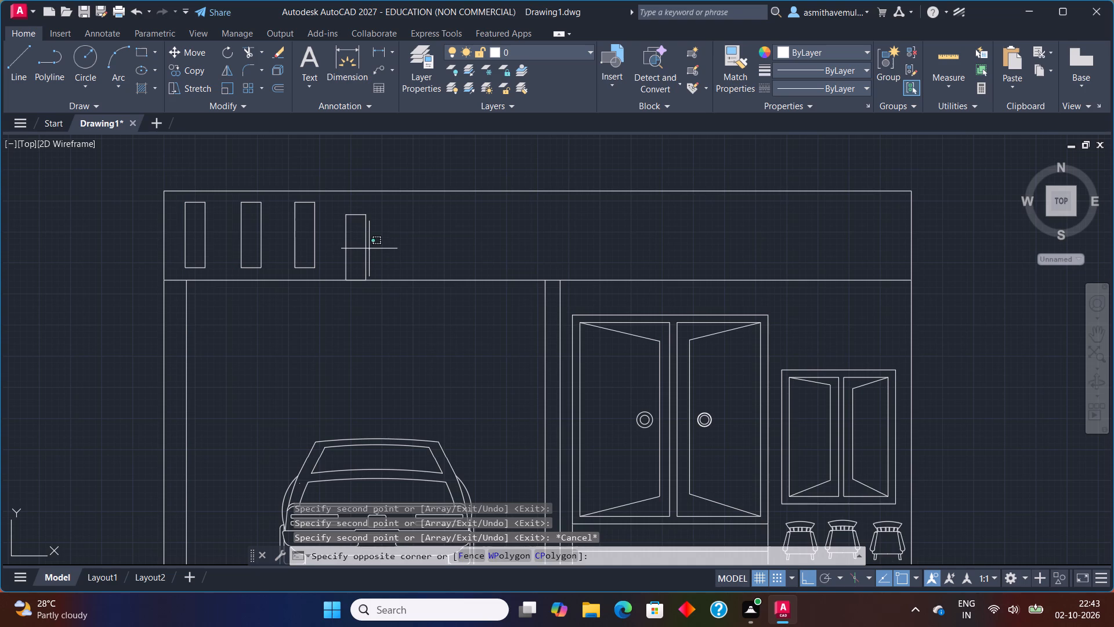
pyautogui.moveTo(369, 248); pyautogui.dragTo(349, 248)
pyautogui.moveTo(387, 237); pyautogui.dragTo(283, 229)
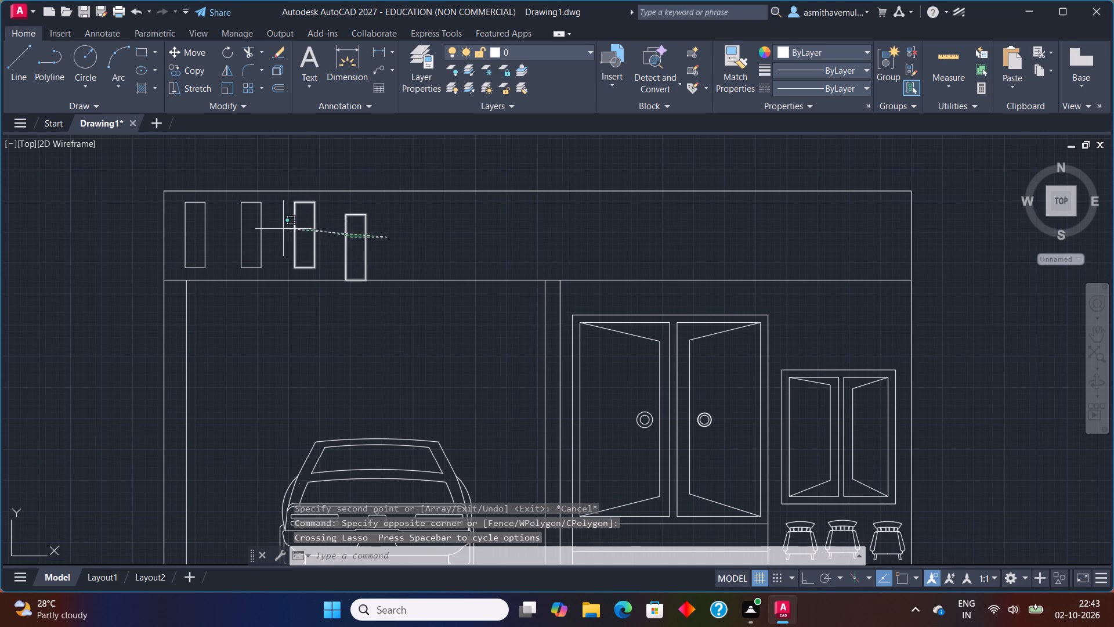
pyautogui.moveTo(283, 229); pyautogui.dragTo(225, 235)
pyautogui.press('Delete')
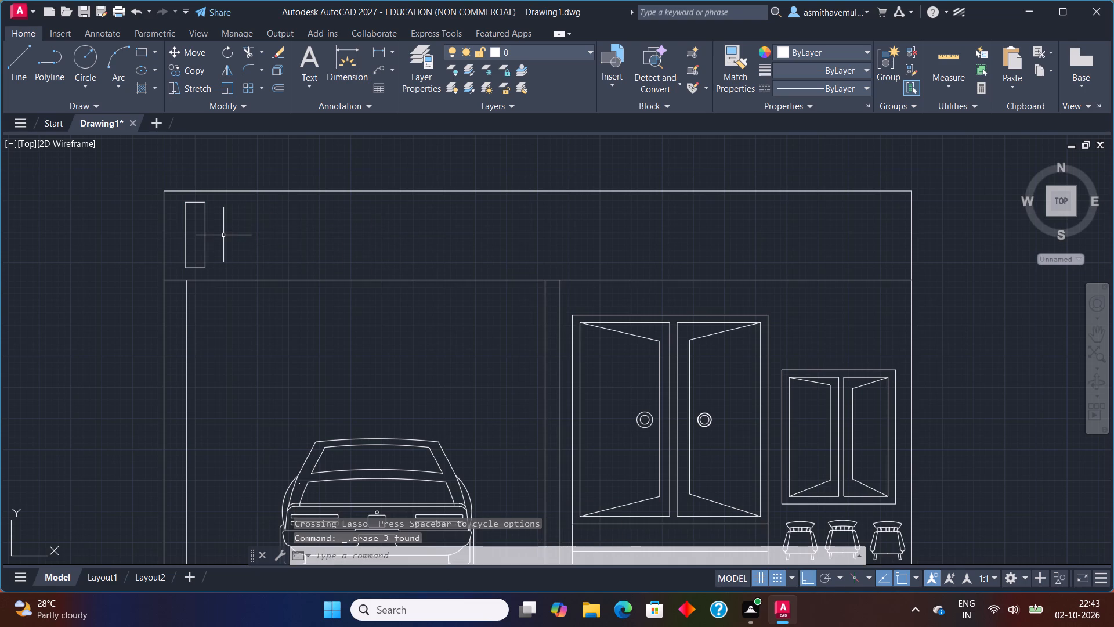
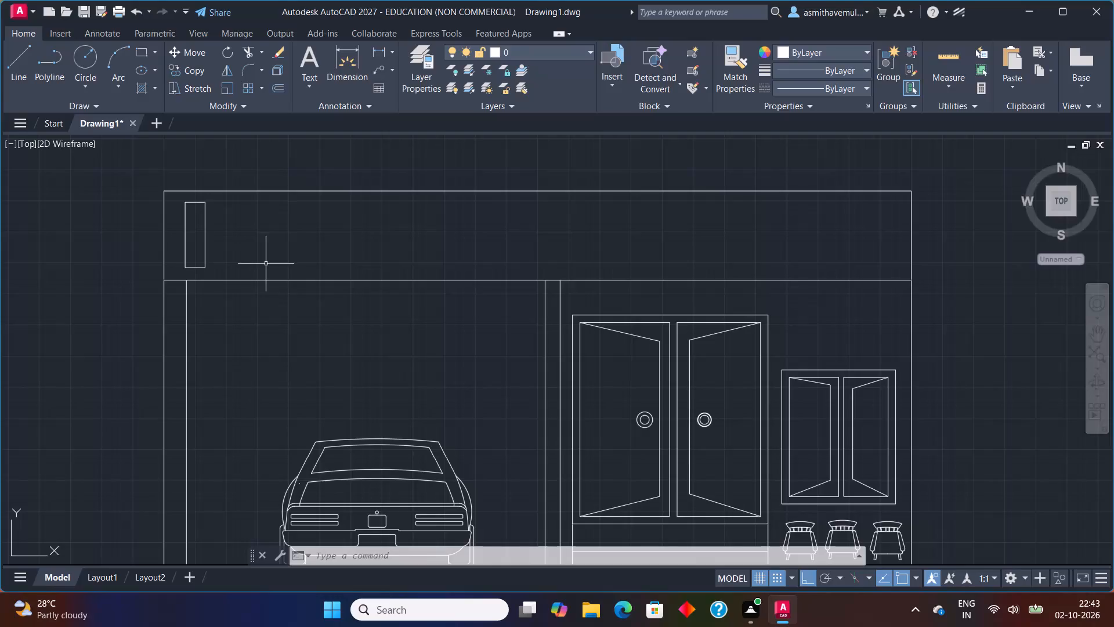
# Copy the narrow rectangle fifteen times horizontally along the upper band from its lower-right corner, about 1'6" apart, ending near the right outer wall.
pyautogui.moveTo(223, 218); pyautogui.dragTo(167, 247)
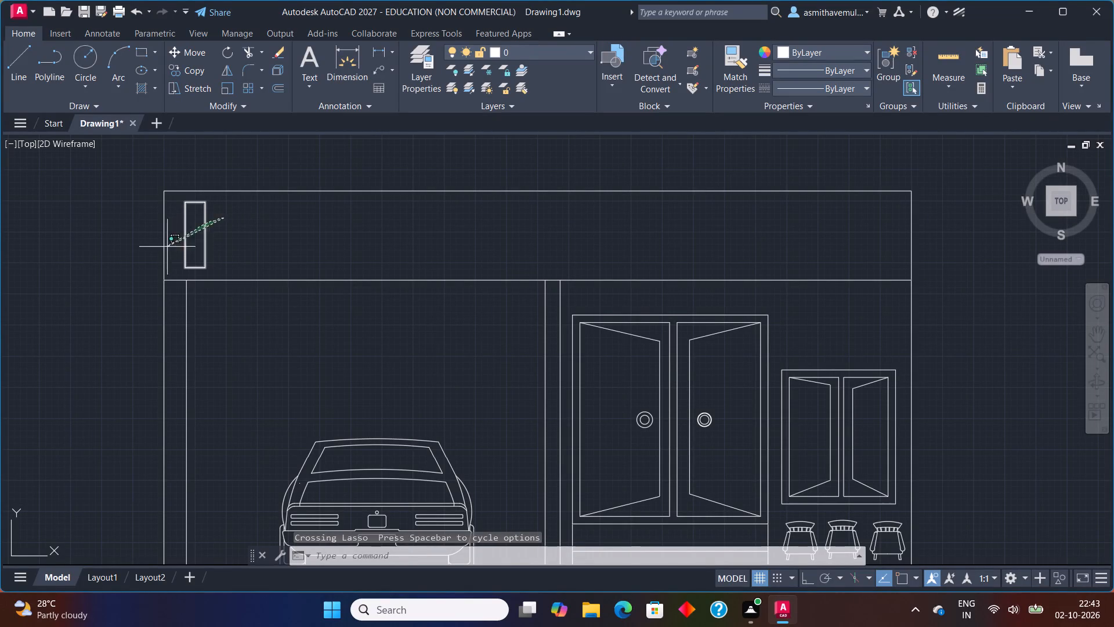
pyautogui.moveTo(167, 247); pyautogui.dragTo(166, 248)
pyautogui.write('COPY')
pyautogui.press('Return')
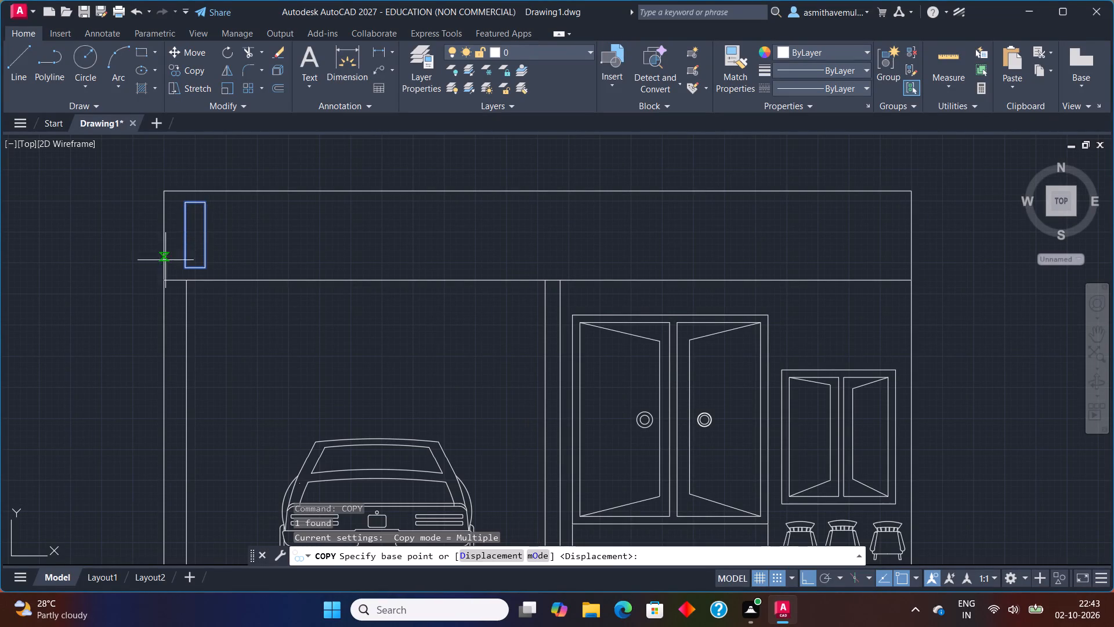
pyautogui.click(203, 269)
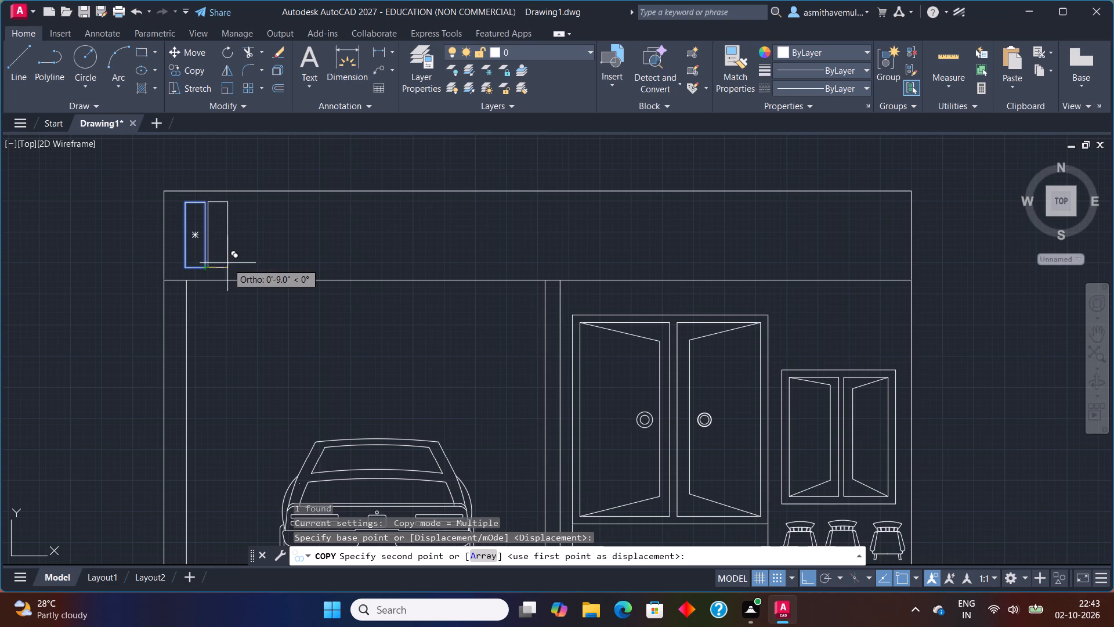
pyautogui.click(255, 265)
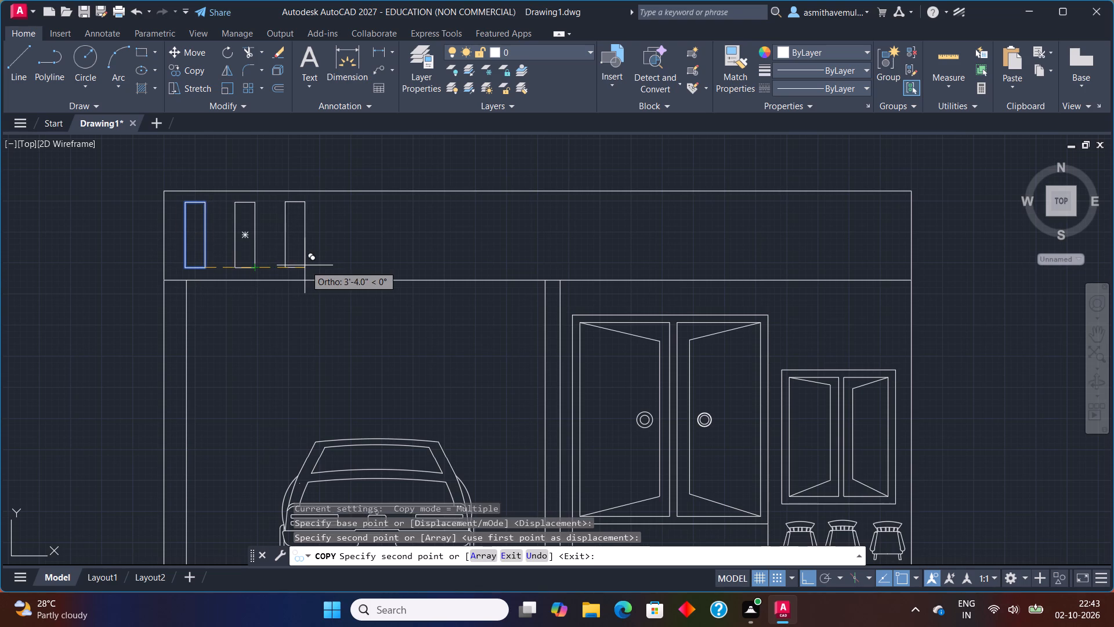
pyautogui.click(302, 265)
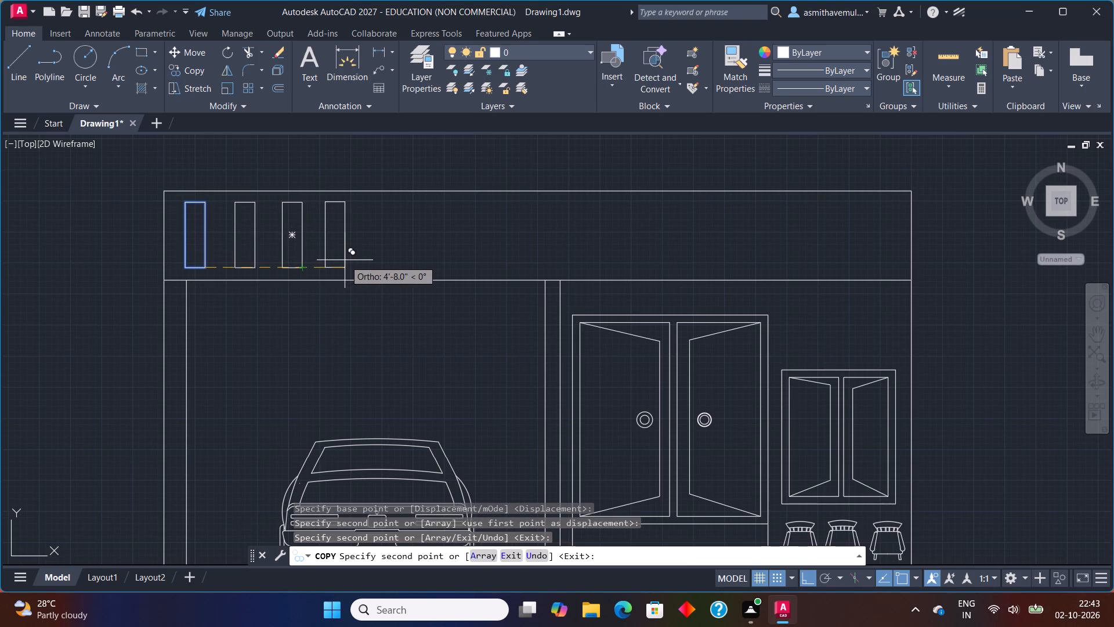
pyautogui.click(346, 260)
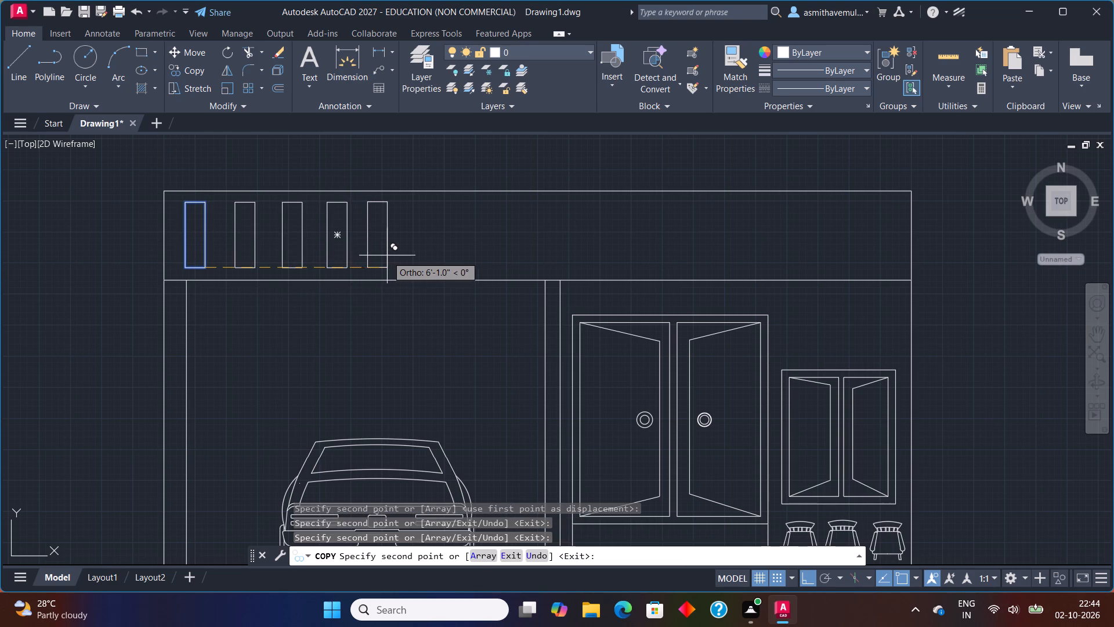
pyautogui.click(392, 256)
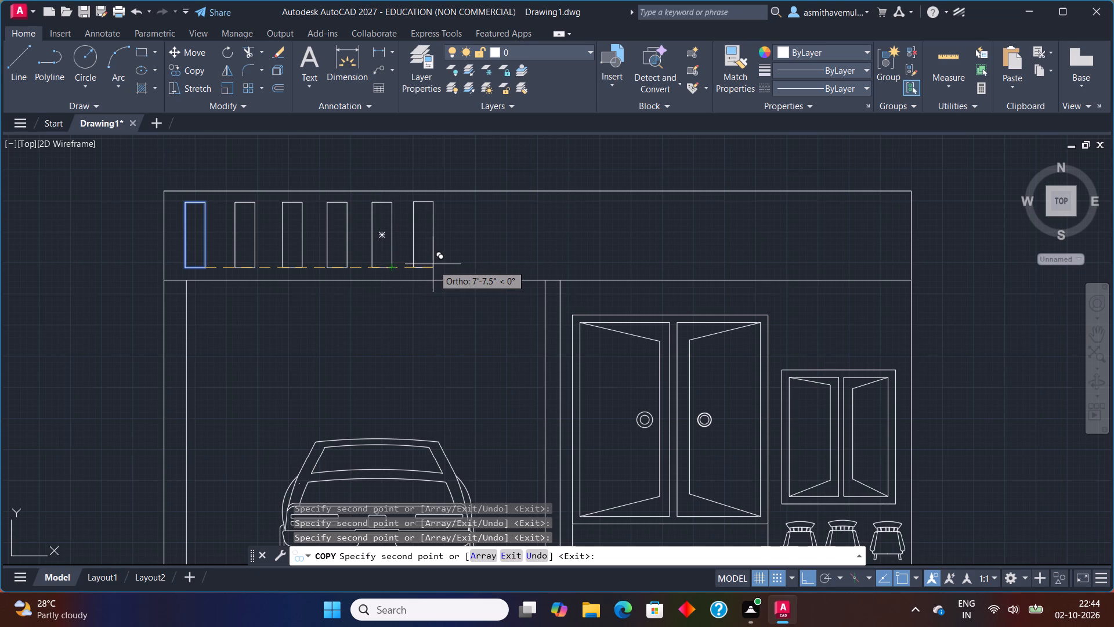
pyautogui.click(435, 264)
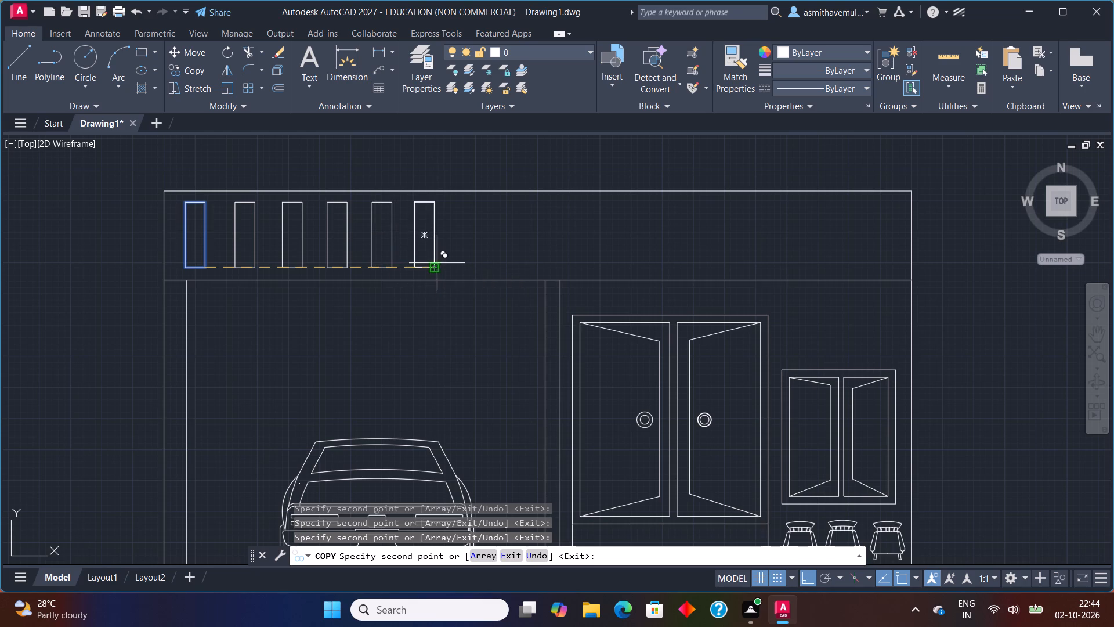
pyautogui.click(479, 264)
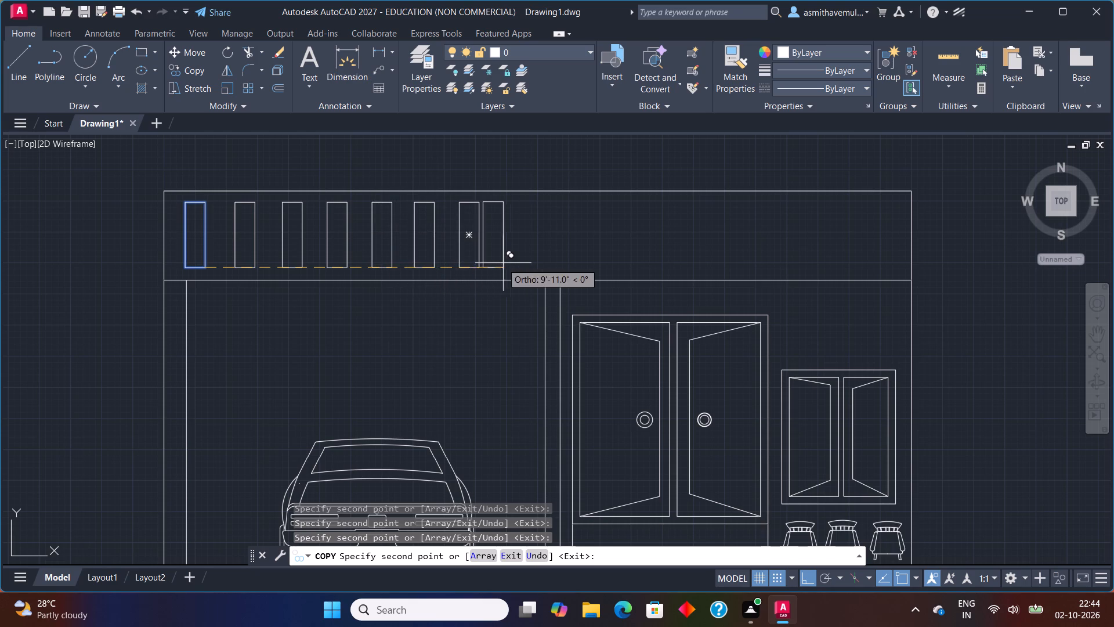
pyautogui.click(526, 263)
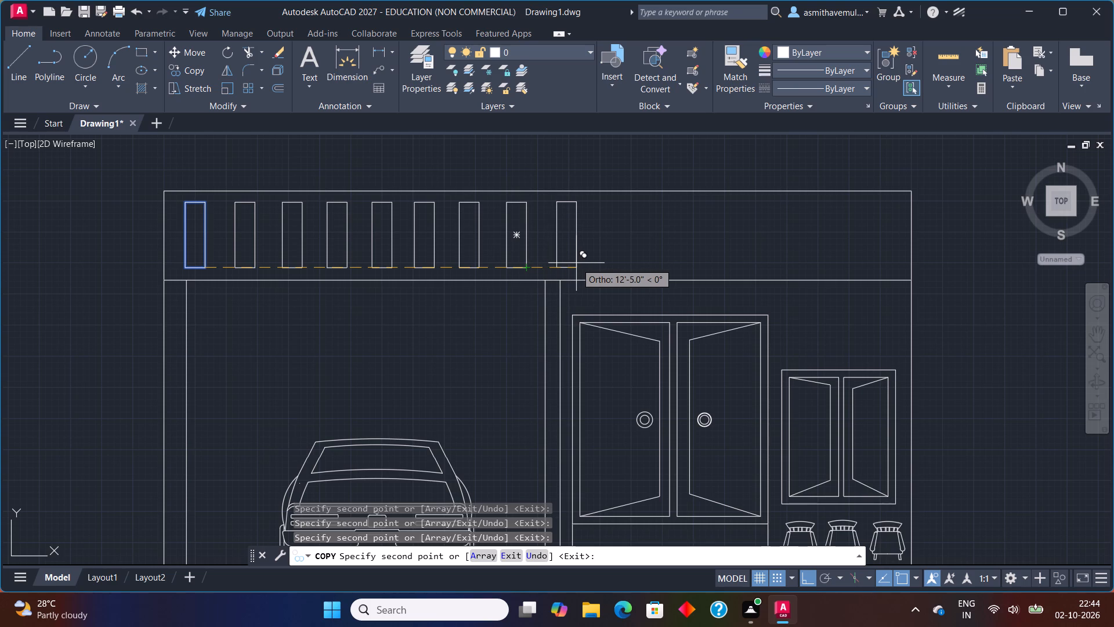
pyautogui.click(577, 263)
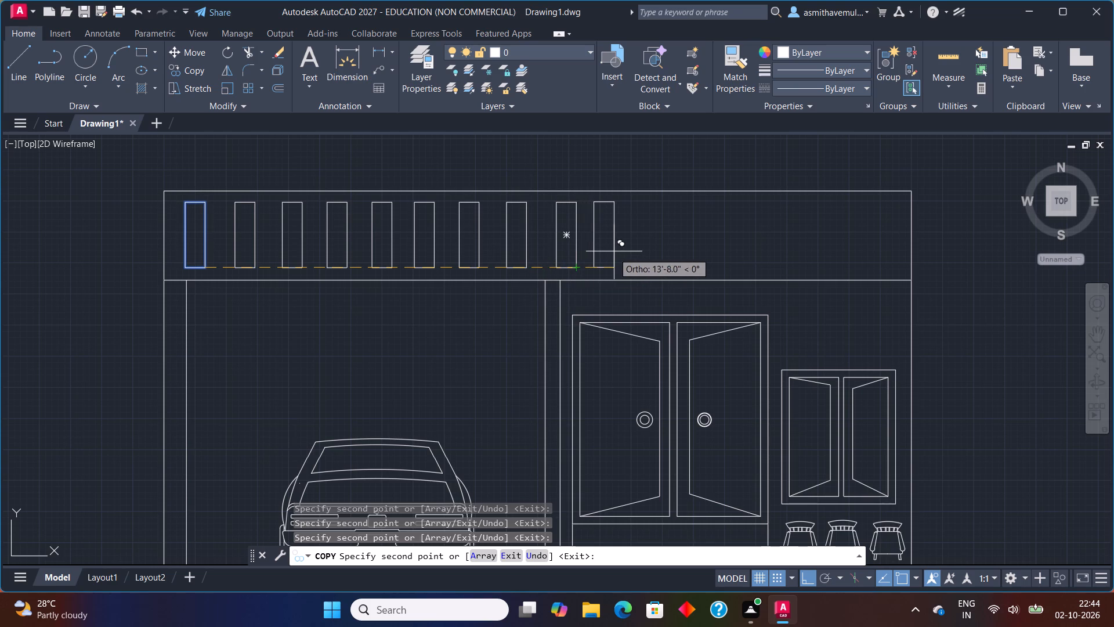
pyautogui.click(615, 252)
pyautogui.click(656, 249)
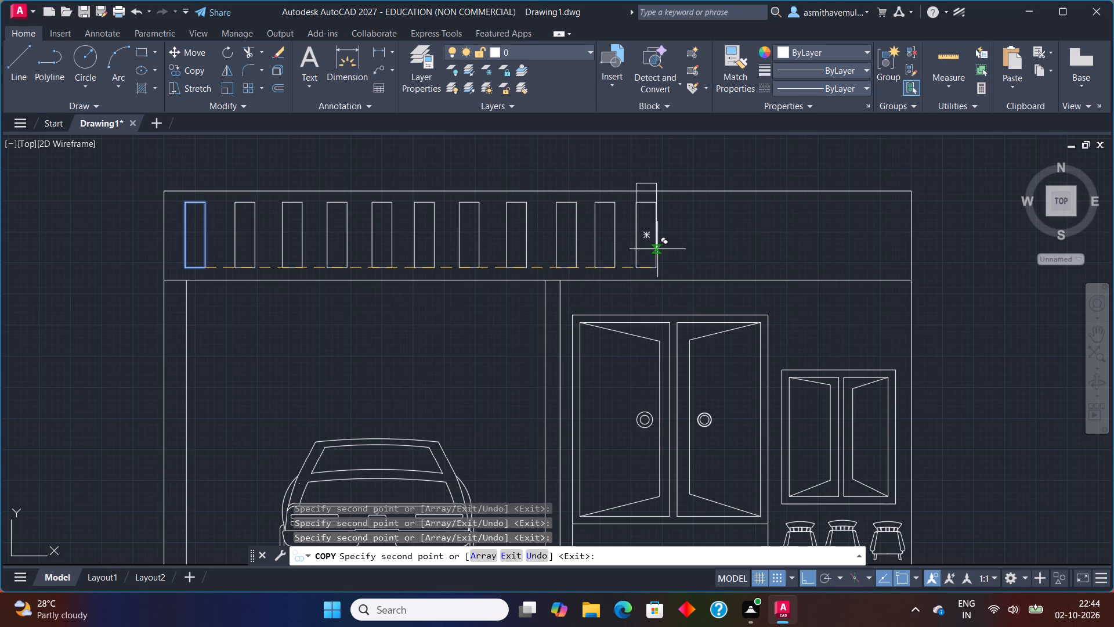
pyautogui.click(699, 246)
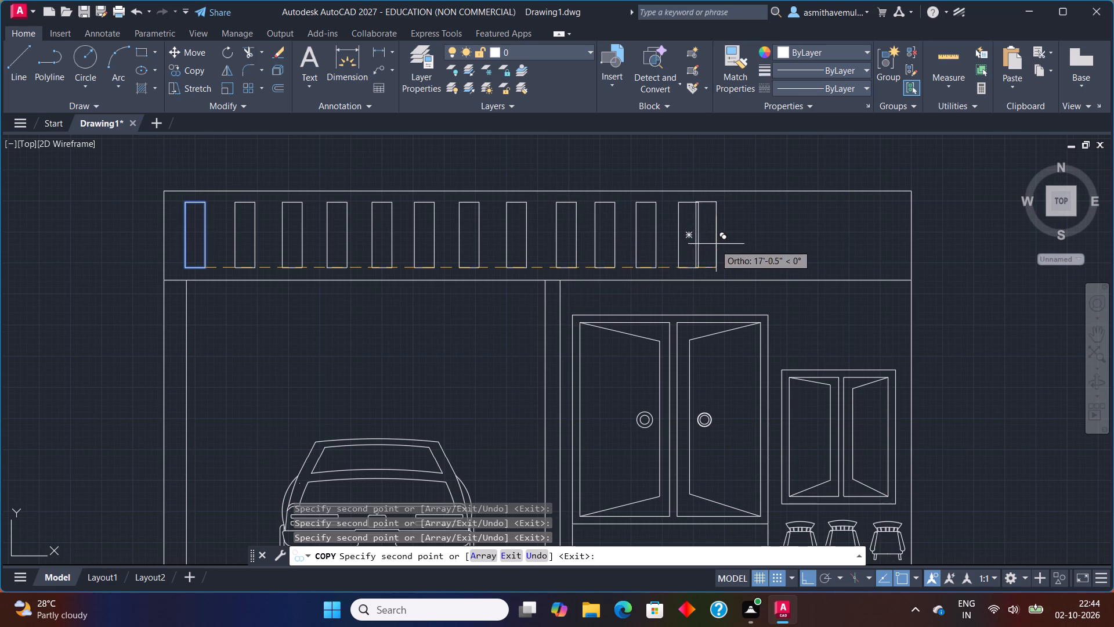
pyautogui.click(744, 244)
pyautogui.click(789, 244)
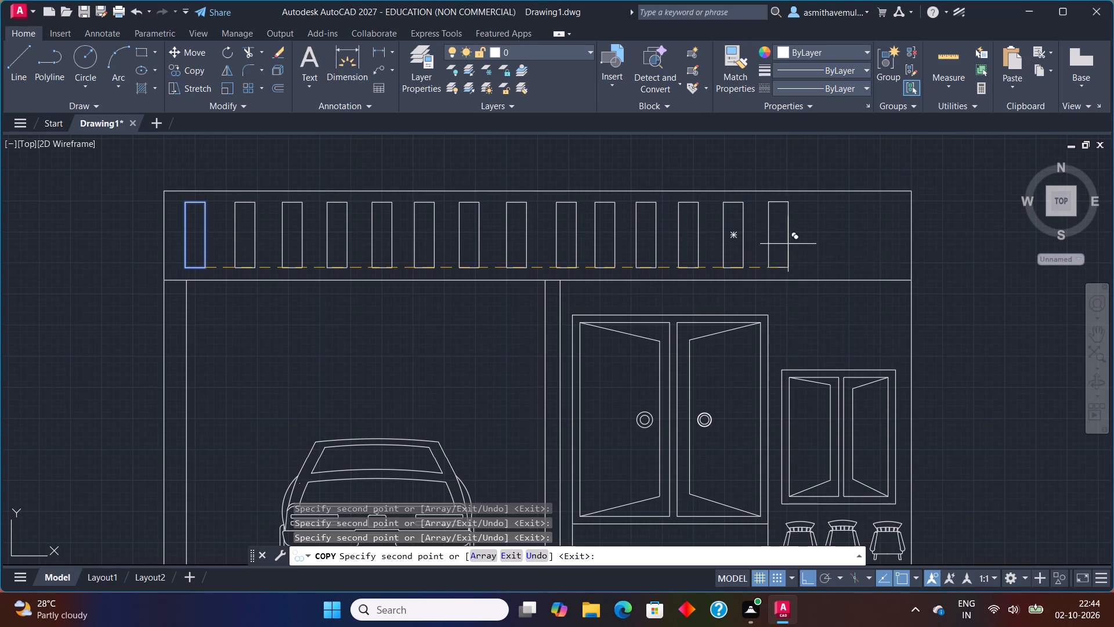
pyautogui.click(841, 249)
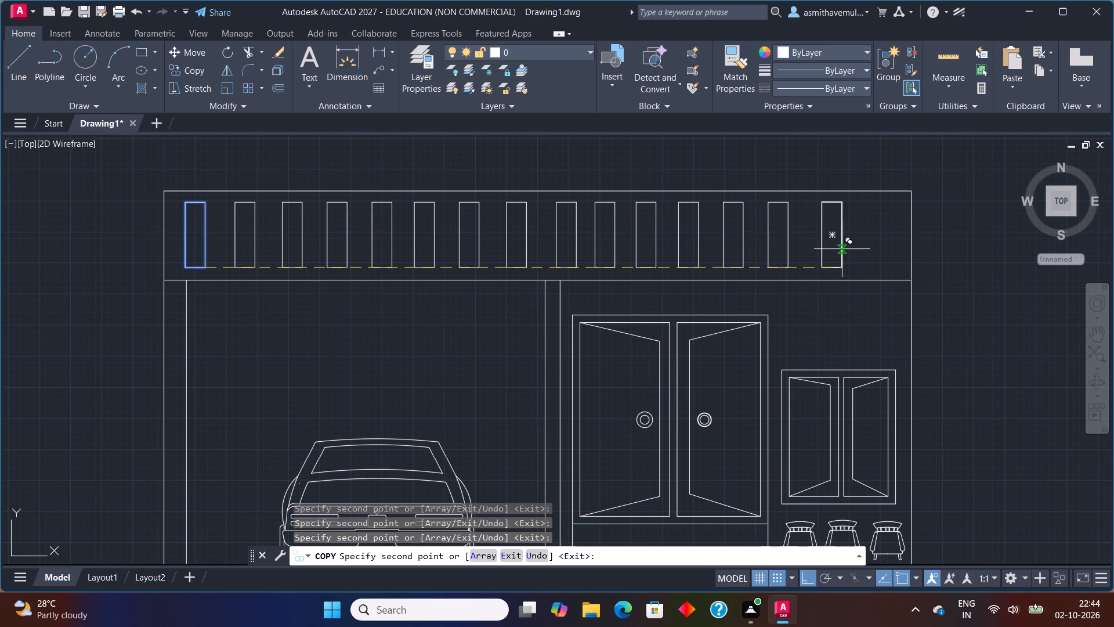
pyautogui.click(888, 250)
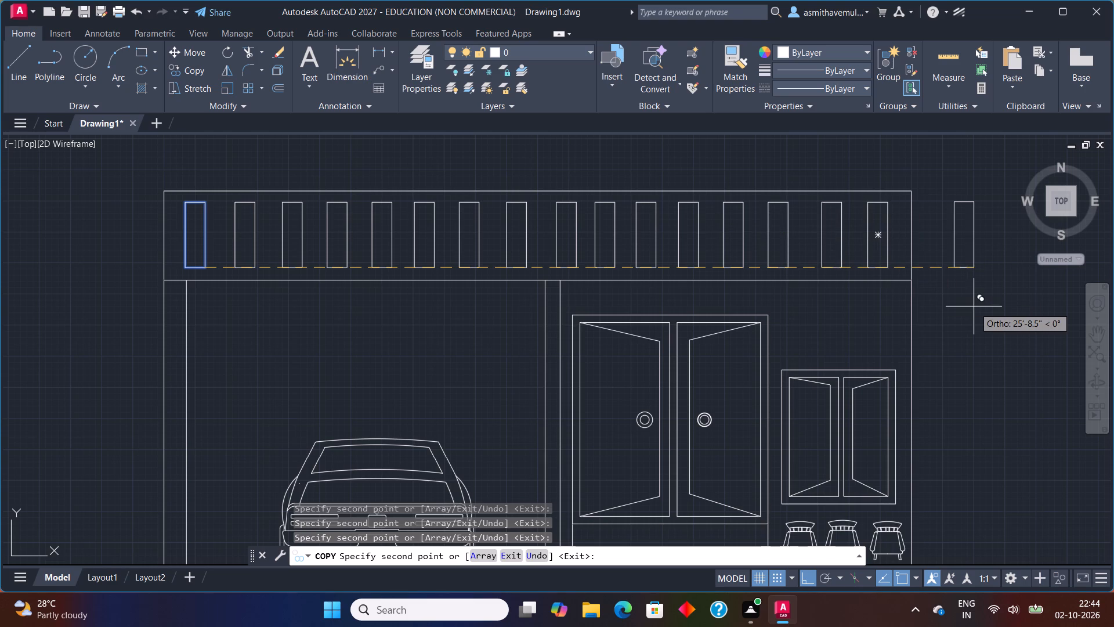
pyautogui.press('Escape')
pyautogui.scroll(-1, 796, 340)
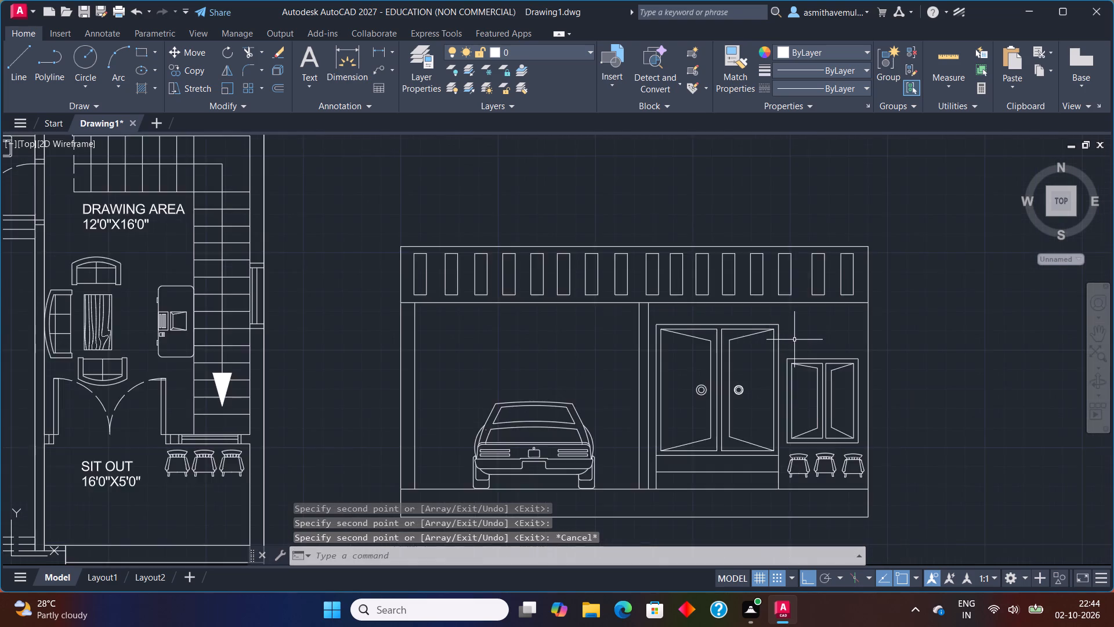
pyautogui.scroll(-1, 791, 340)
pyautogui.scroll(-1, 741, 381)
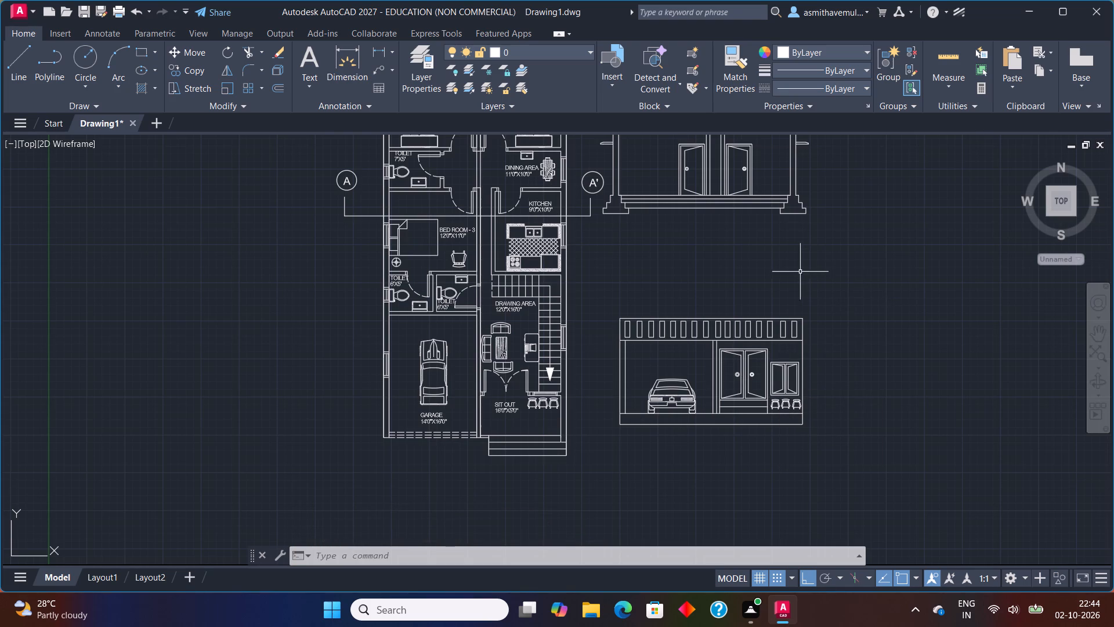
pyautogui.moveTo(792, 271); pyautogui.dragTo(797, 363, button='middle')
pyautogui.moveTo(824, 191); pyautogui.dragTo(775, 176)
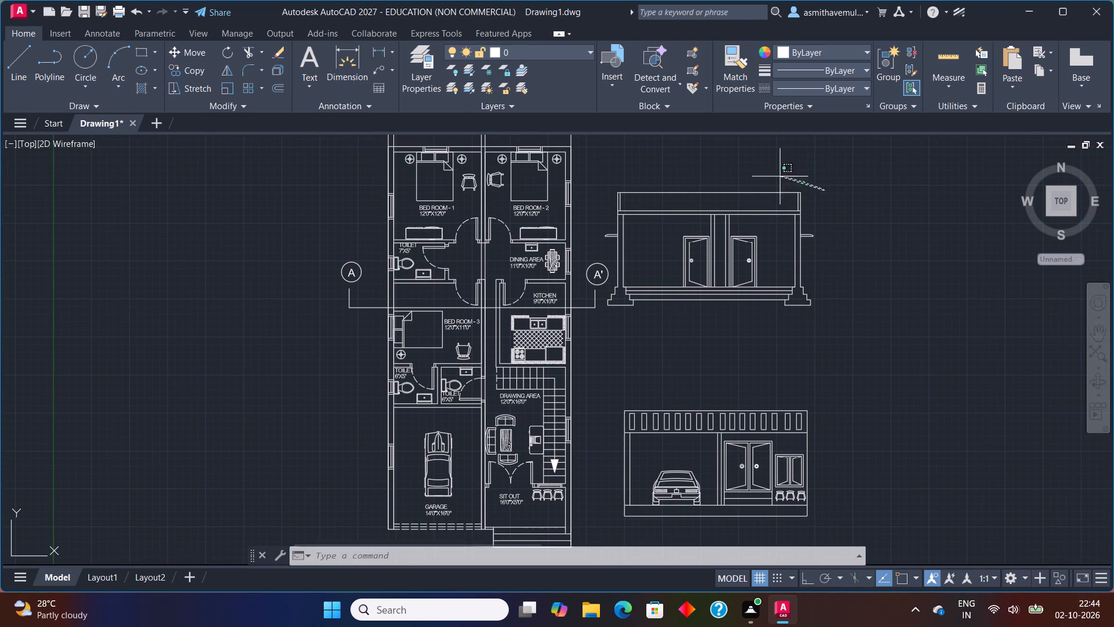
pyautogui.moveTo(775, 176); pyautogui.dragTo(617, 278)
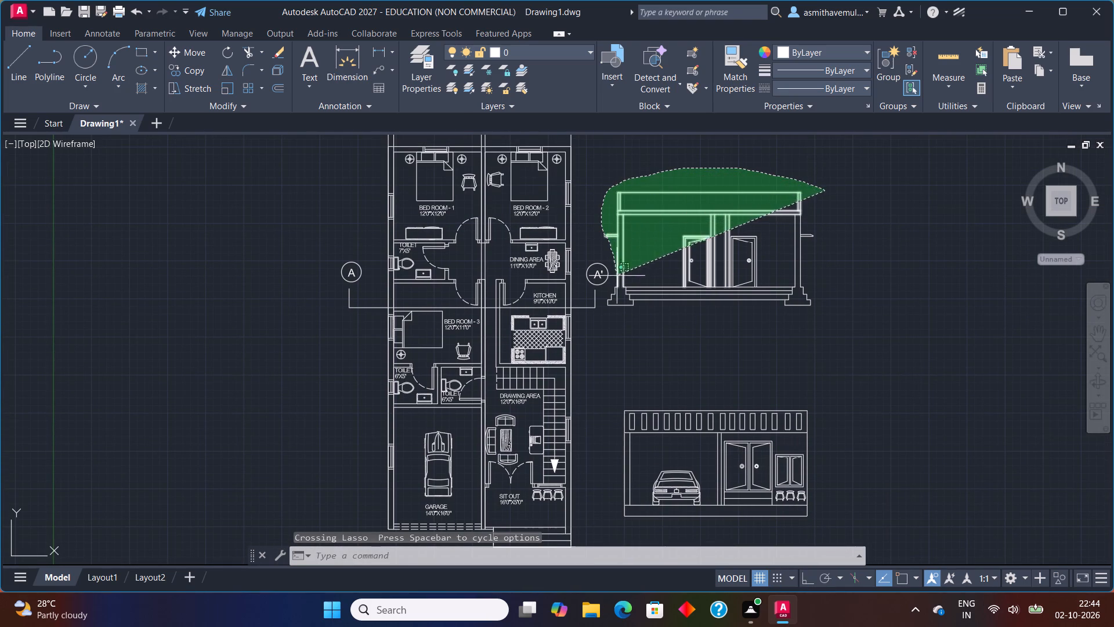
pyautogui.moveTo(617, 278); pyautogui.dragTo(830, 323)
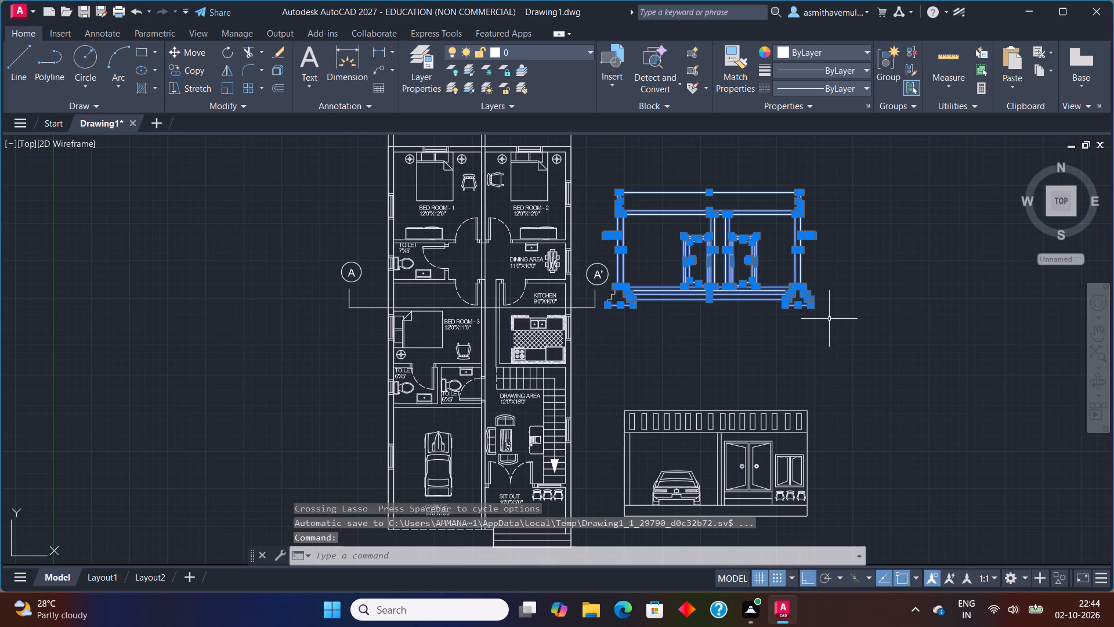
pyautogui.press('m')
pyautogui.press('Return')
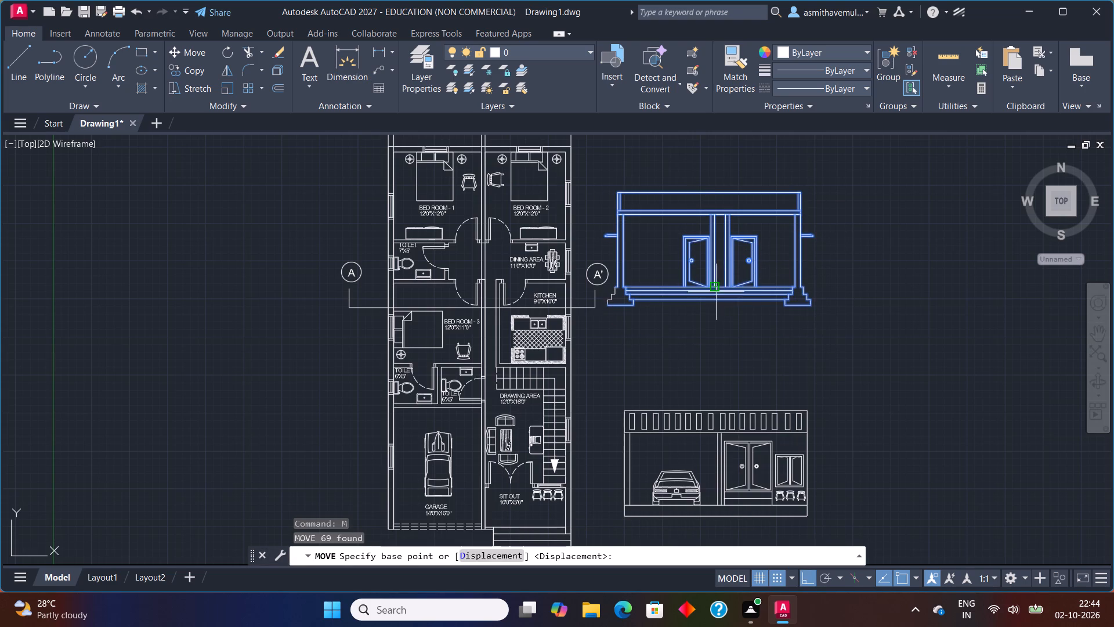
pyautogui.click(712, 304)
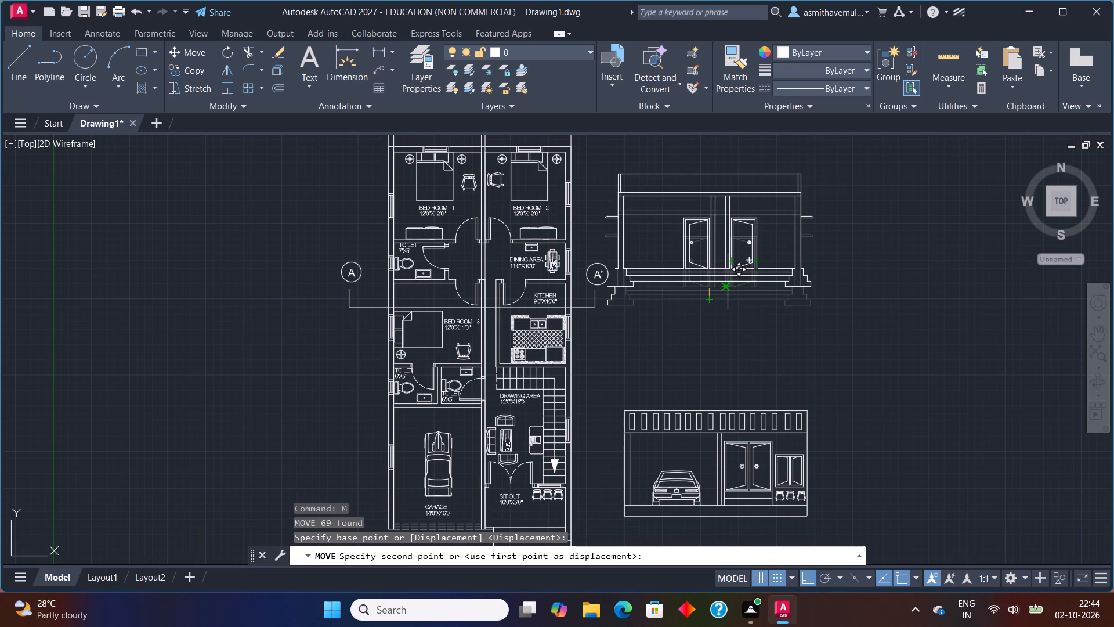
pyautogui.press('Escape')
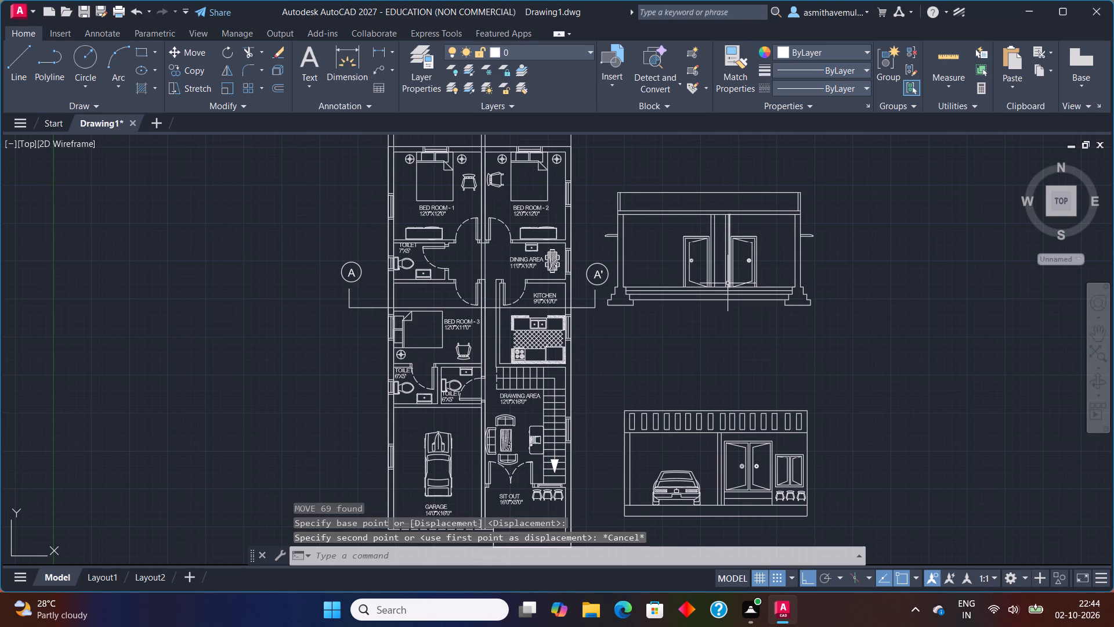
# Move the entire section drawing, including its footings and both side projections, diagonally up and away from the floor plan with Ortho off.
pyautogui.scroll(1, 705, 284)
pyautogui.moveTo(704, 282); pyautogui.dragTo(670, 413, button='middle')
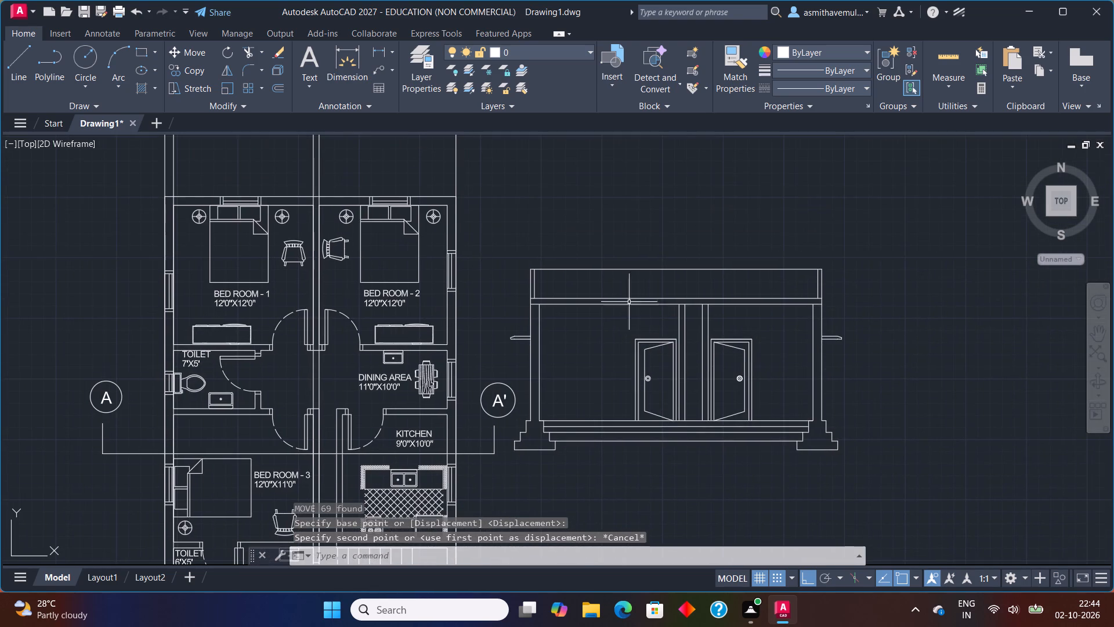
pyautogui.moveTo(585, 248); pyautogui.dragTo(517, 387)
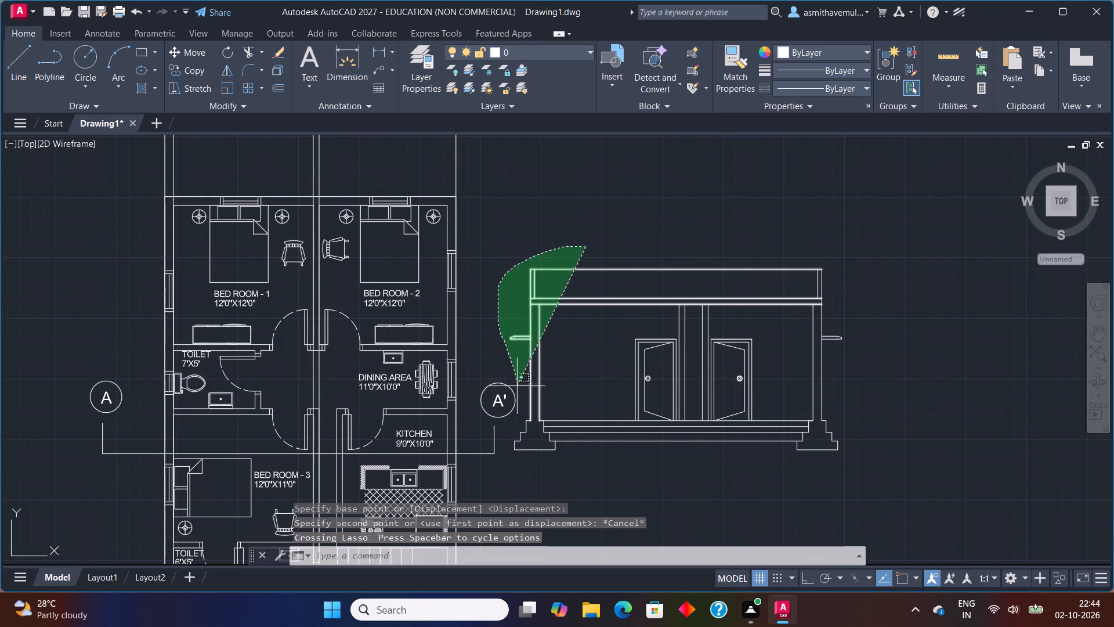
pyautogui.moveTo(517, 387); pyautogui.dragTo(849, 481)
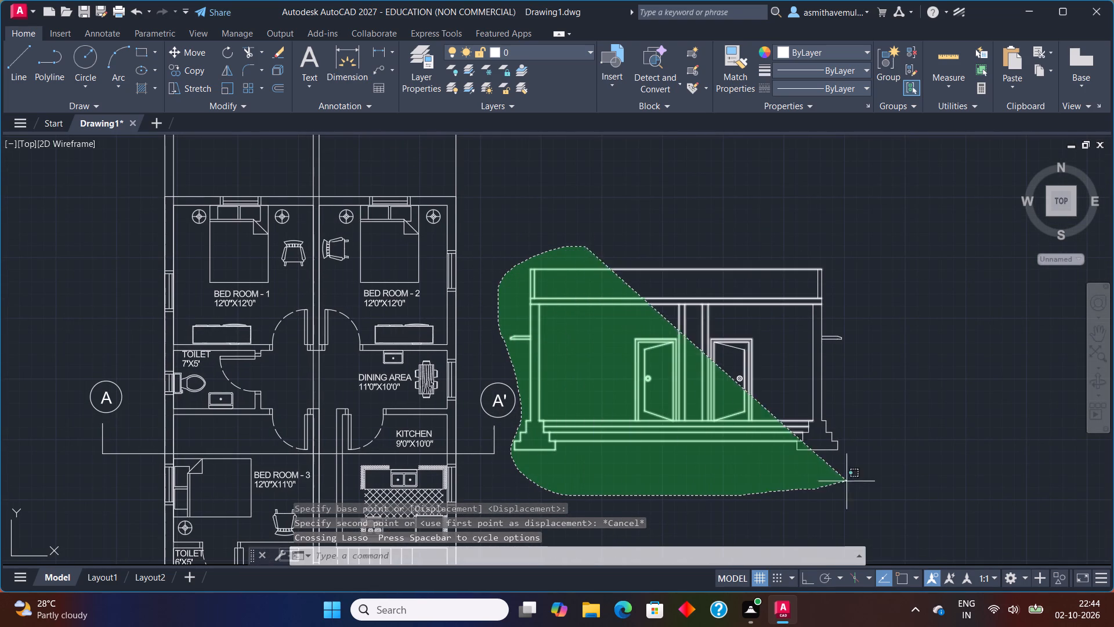
pyautogui.moveTo(849, 481); pyautogui.dragTo(985, 284)
pyautogui.press('m')
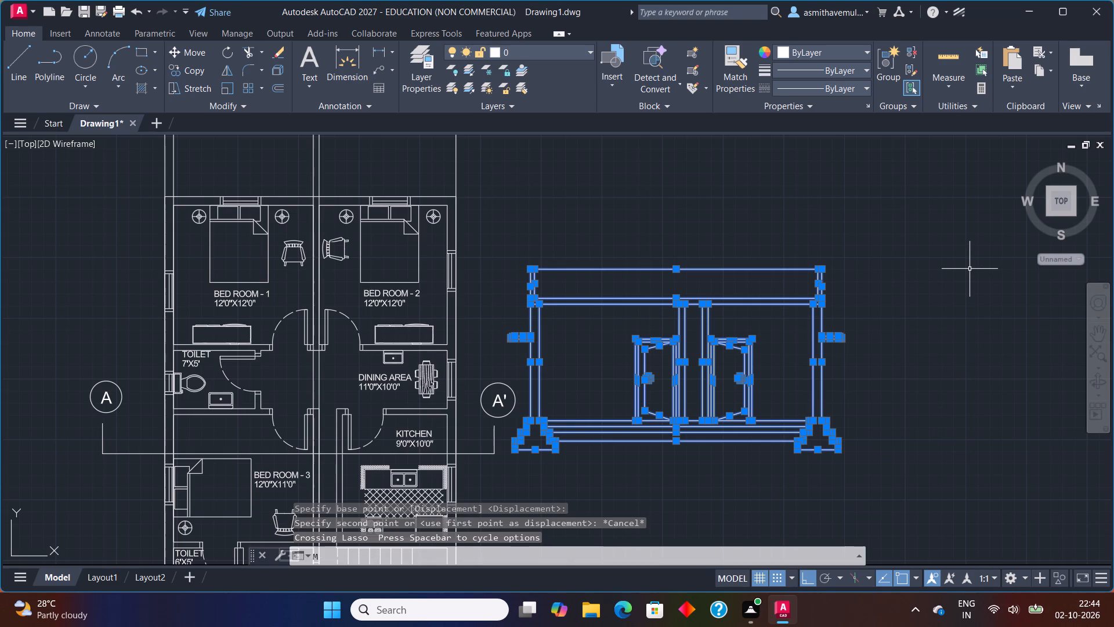
pyautogui.press('Return')
pyautogui.moveTo(655, 269); pyautogui.dragTo(664, 262)
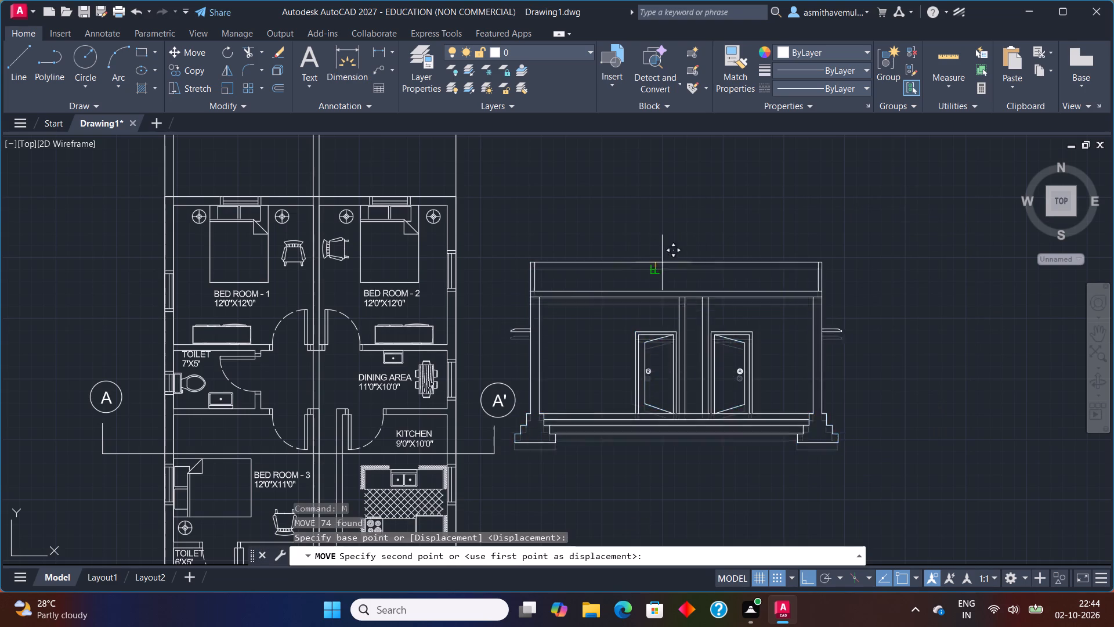
pyautogui.moveTo(664, 262); pyautogui.dragTo(669, 257)
pyautogui.press('F8')
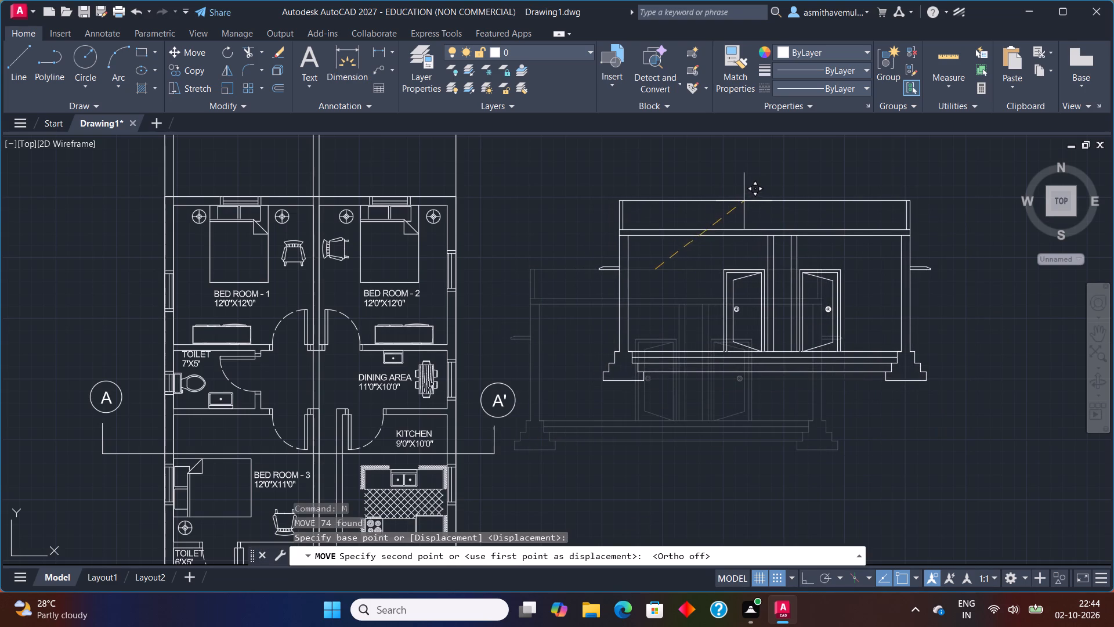
pyautogui.click(744, 201)
# Move the entire front elevation diagonally up, away from the floor plan, using its top edge's midpoint as the base point.
pyautogui.scroll(-1, 782, 334)
pyautogui.moveTo(761, 397); pyautogui.dragTo(761, 247, button='middle')
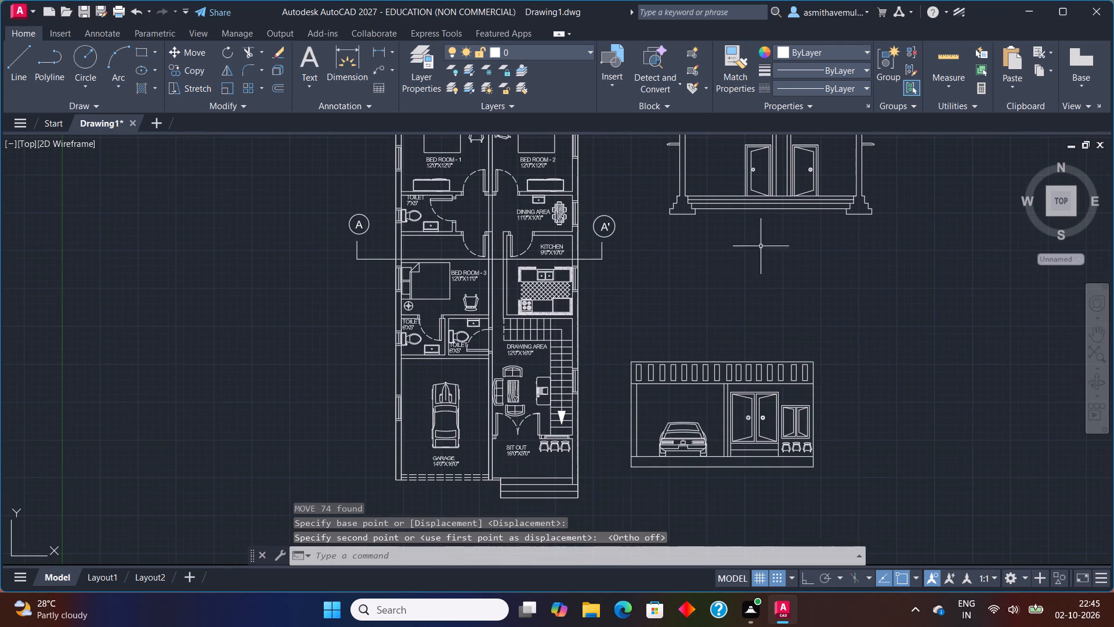
pyautogui.moveTo(806, 287); pyautogui.dragTo(679, 496)
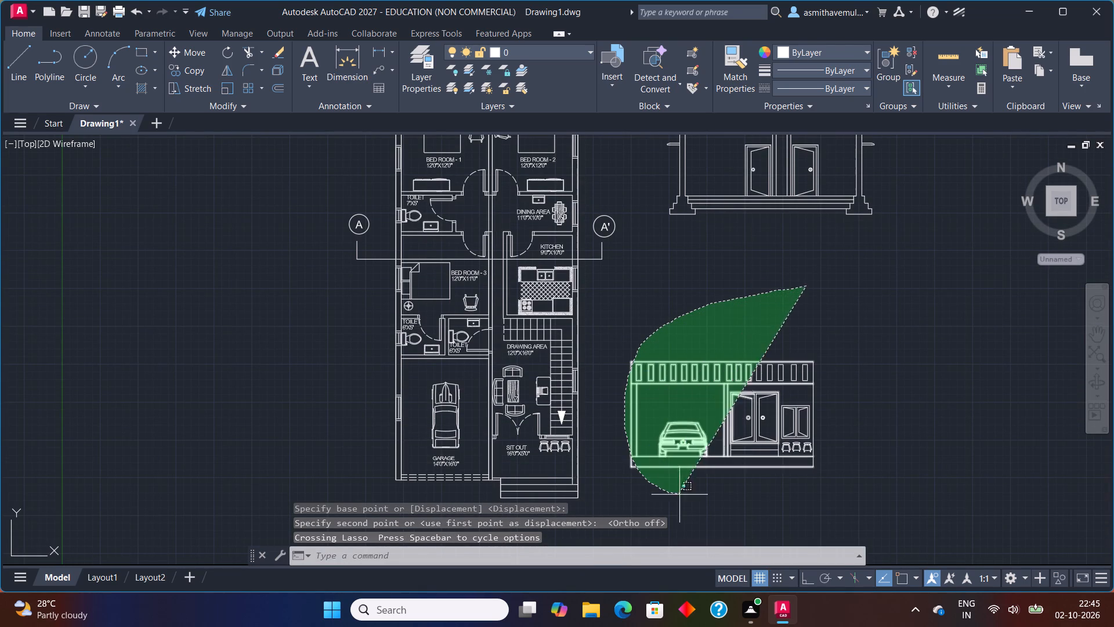
pyautogui.moveTo(679, 496); pyautogui.dragTo(848, 478)
pyautogui.press('m')
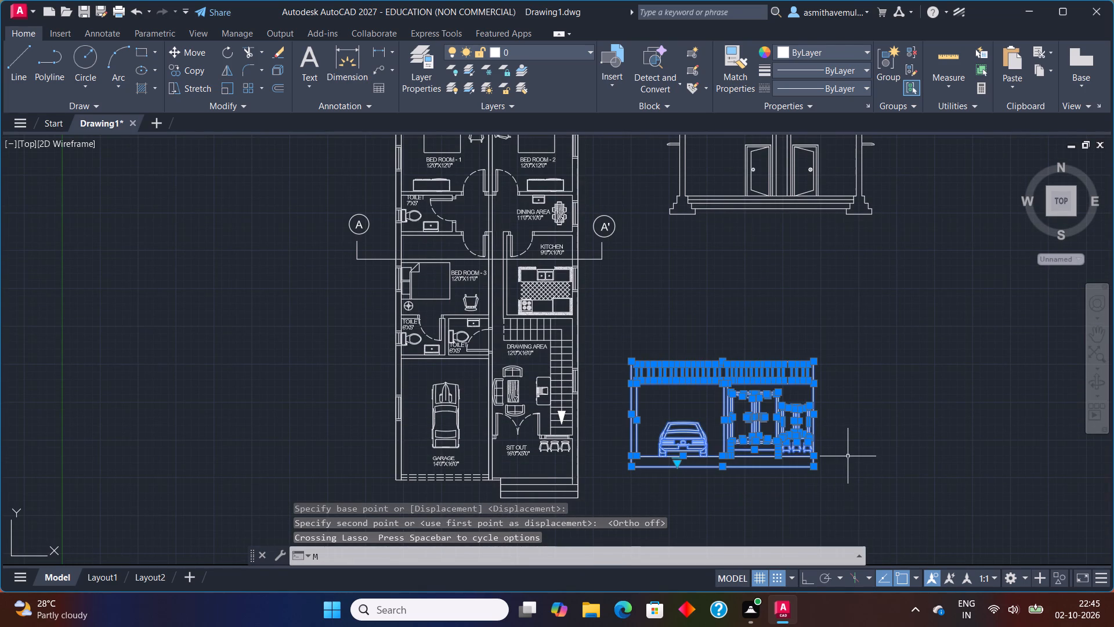
pyautogui.press('Return')
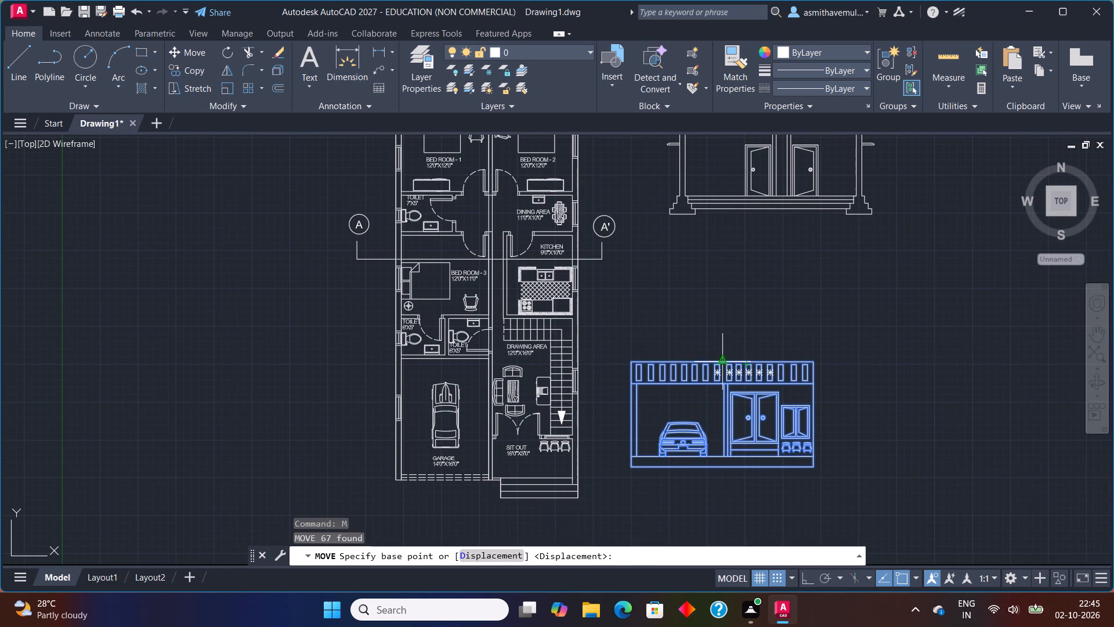
pyautogui.click(720, 359)
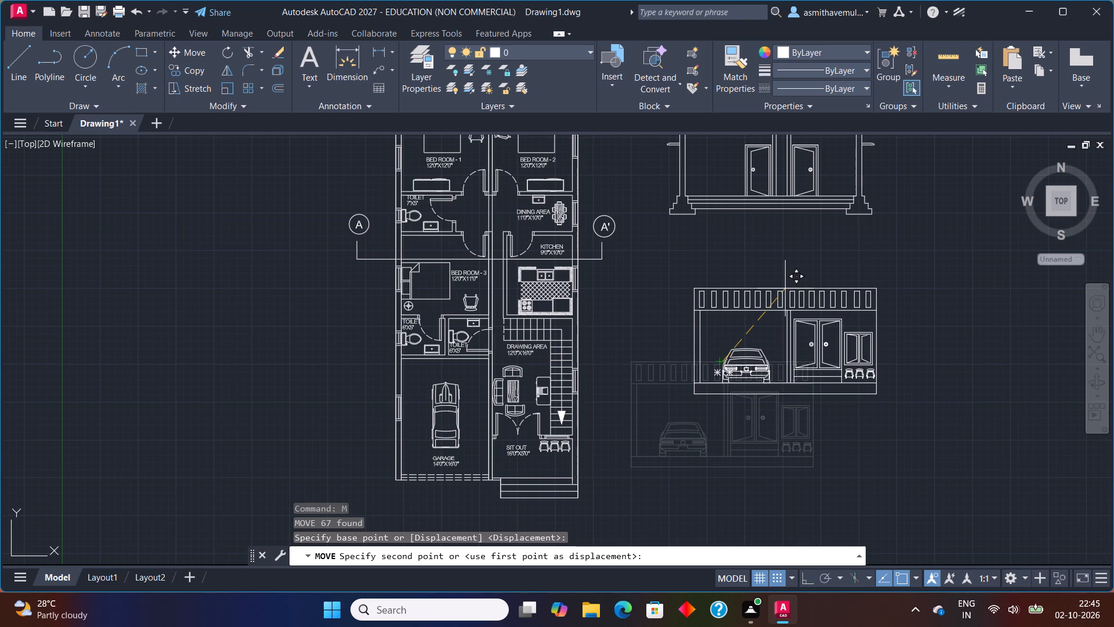
pyautogui.click(785, 289)
# Erase the five long vertical projection lines running through and above the floor plan.
pyautogui.scroll(-1, 810, 362)
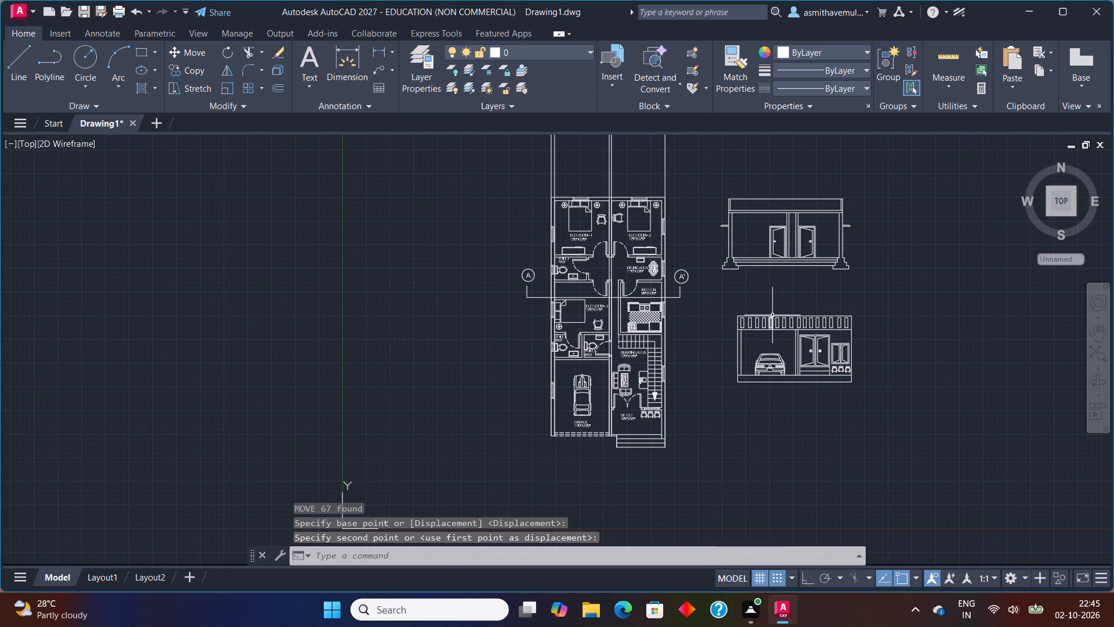
pyautogui.moveTo(772, 315); pyautogui.dragTo(747, 362, button='middle')
pyautogui.moveTo(715, 207); pyautogui.dragTo(464, 213)
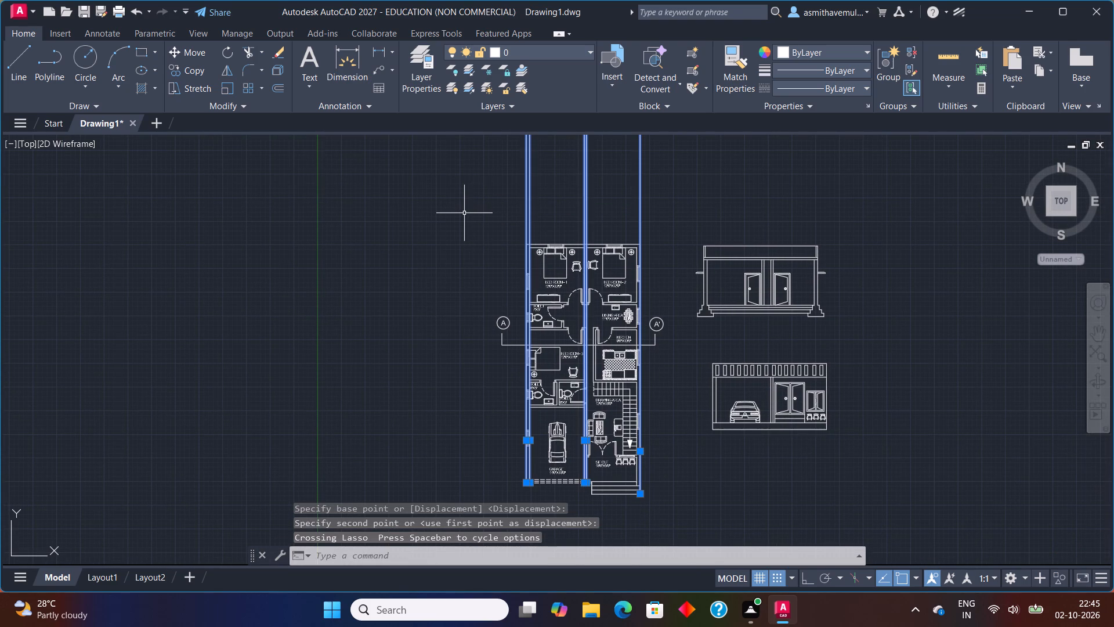
pyautogui.press('Delete')
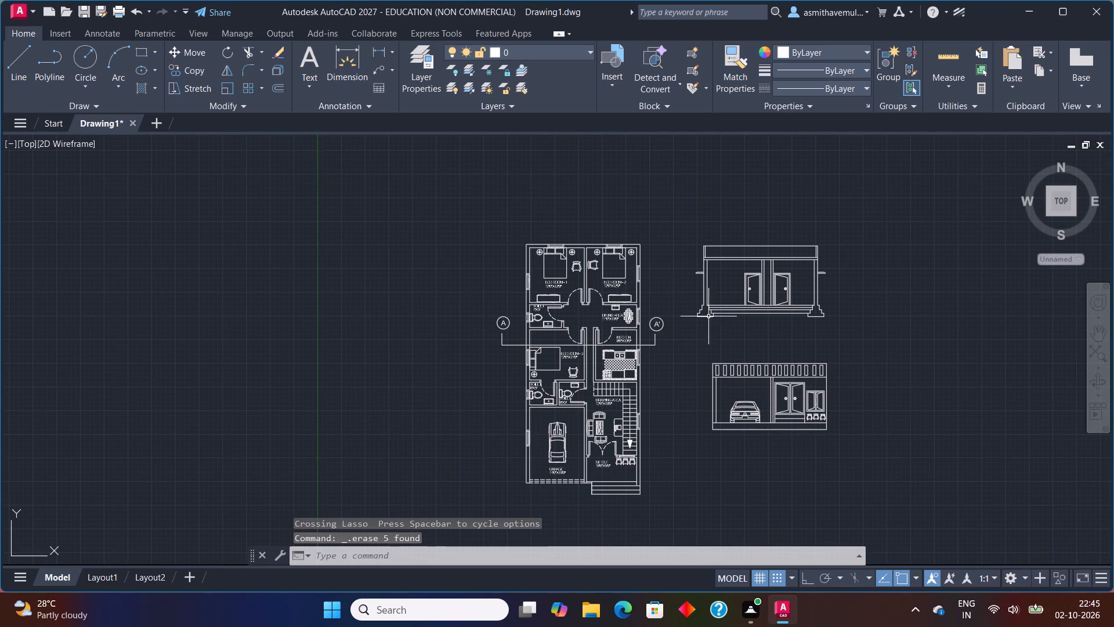
# Move the entire front elevation down to leave a wider gap below the section drawing.
pyautogui.moveTo(732, 340); pyautogui.dragTo(726, 275, button='middle')
pyautogui.moveTo(806, 280); pyautogui.dragTo(696, 393)
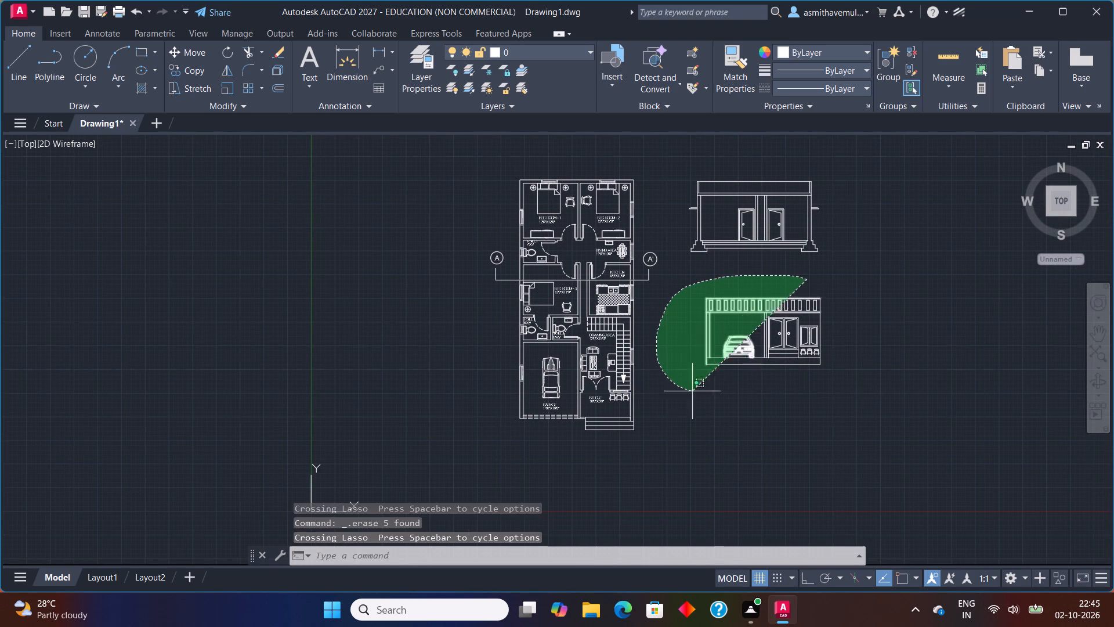
pyautogui.moveTo(696, 393); pyautogui.dragTo(885, 380)
pyautogui.press('m')
pyautogui.press('Return')
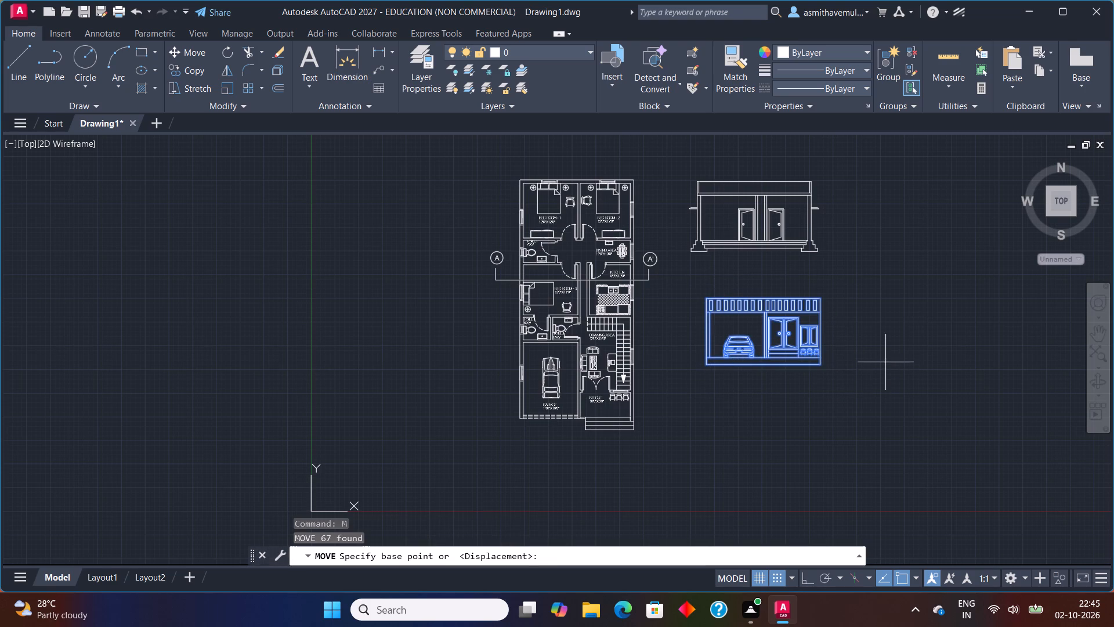
pyautogui.click(764, 293)
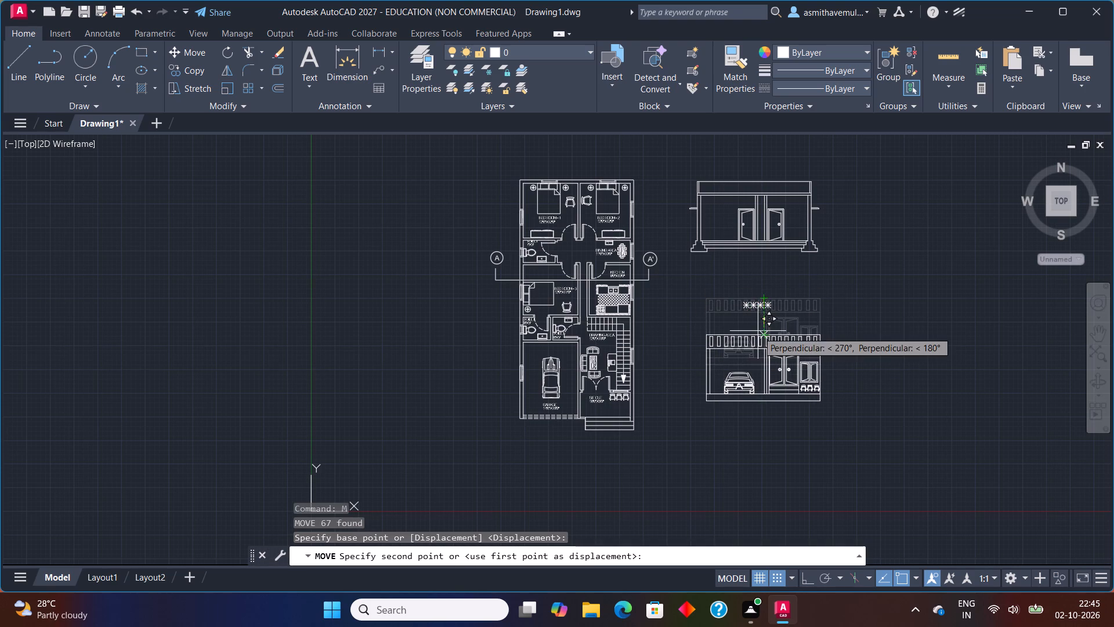
pyautogui.click(759, 337)
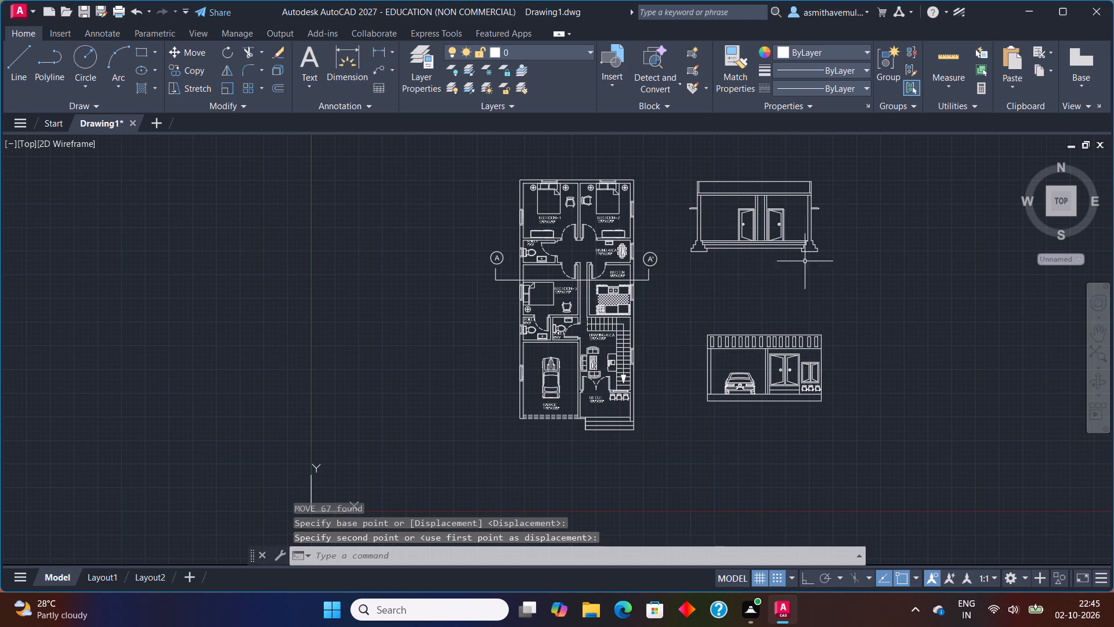
# Move the section drawing from its top edge's midpoint slightly down, placing it directly above the front elevation.
pyautogui.moveTo(829, 193); pyautogui.dragTo(819, 265)
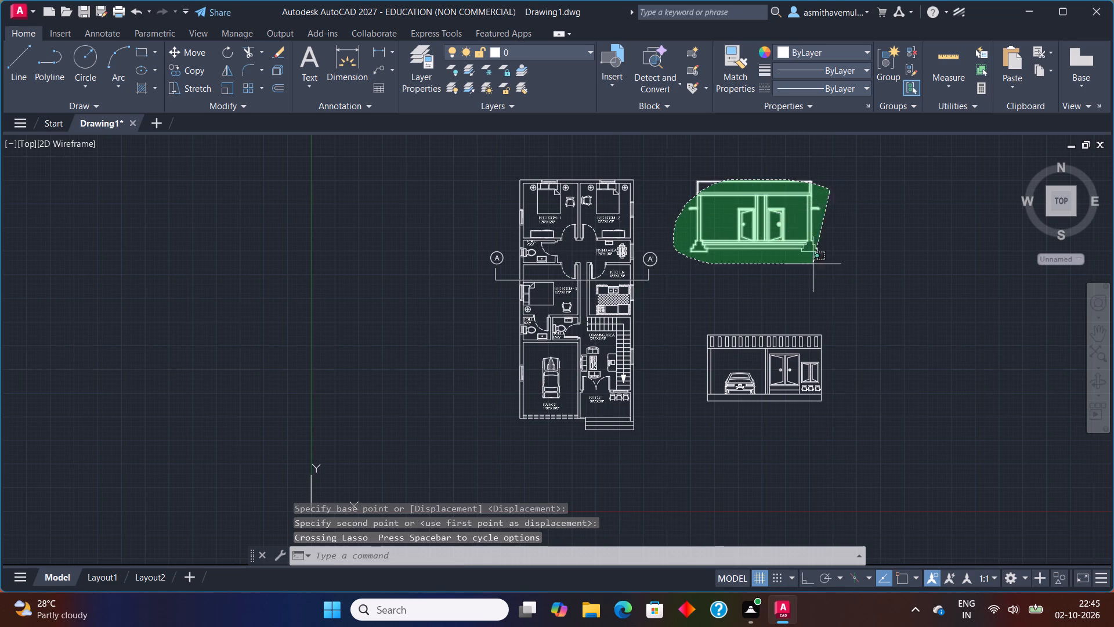
pyautogui.moveTo(819, 265); pyautogui.dragTo(881, 260)
pyautogui.press('m')
pyautogui.press('Return')
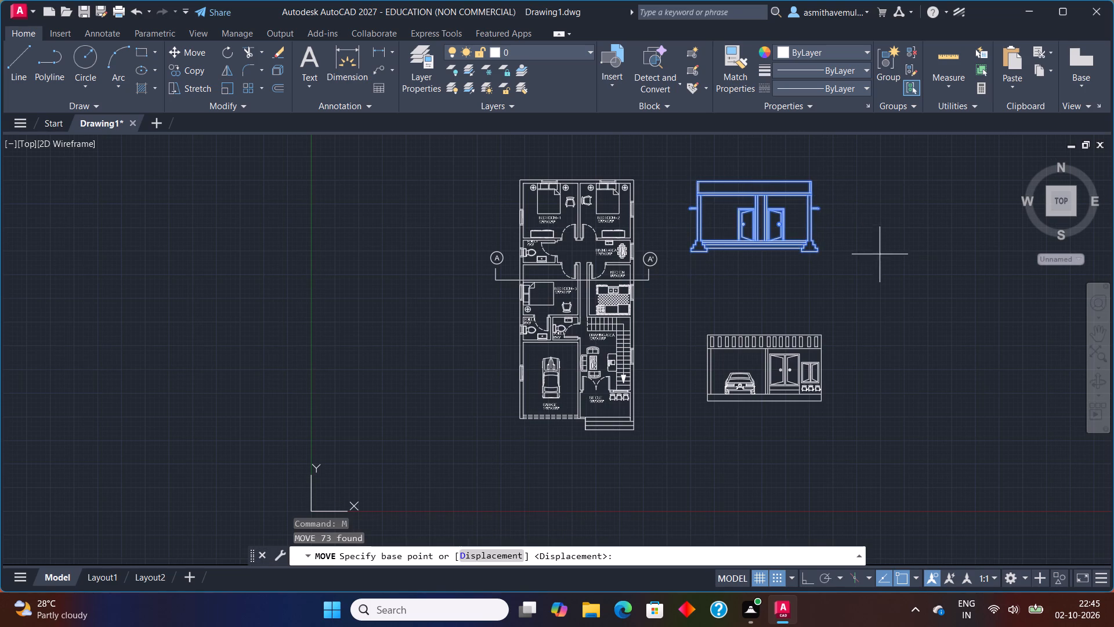
pyautogui.click(752, 178)
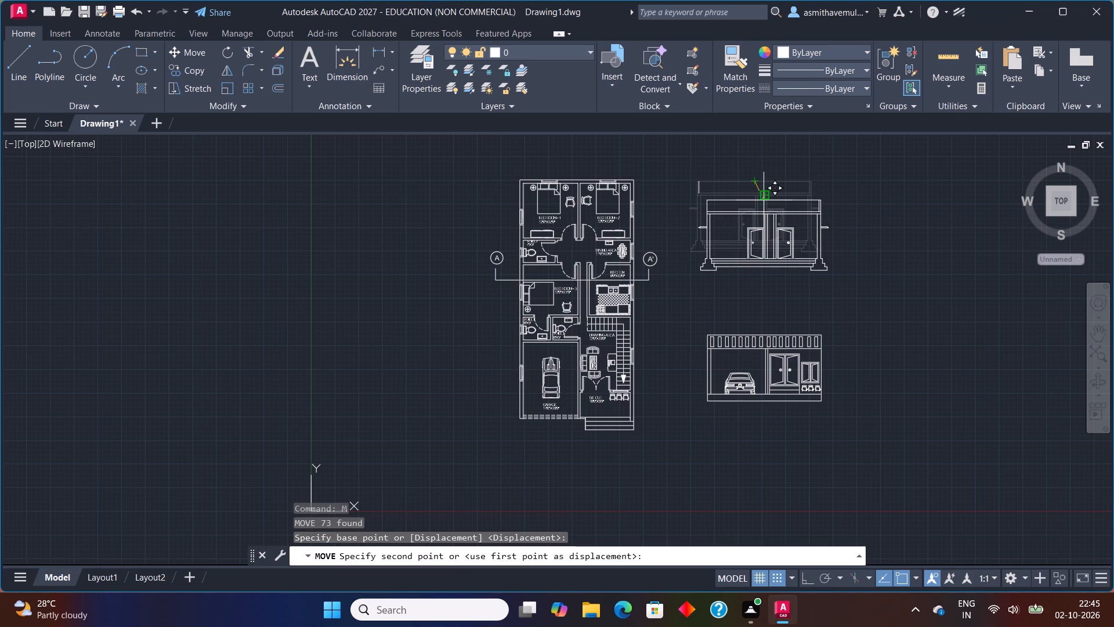
pyautogui.click(764, 200)
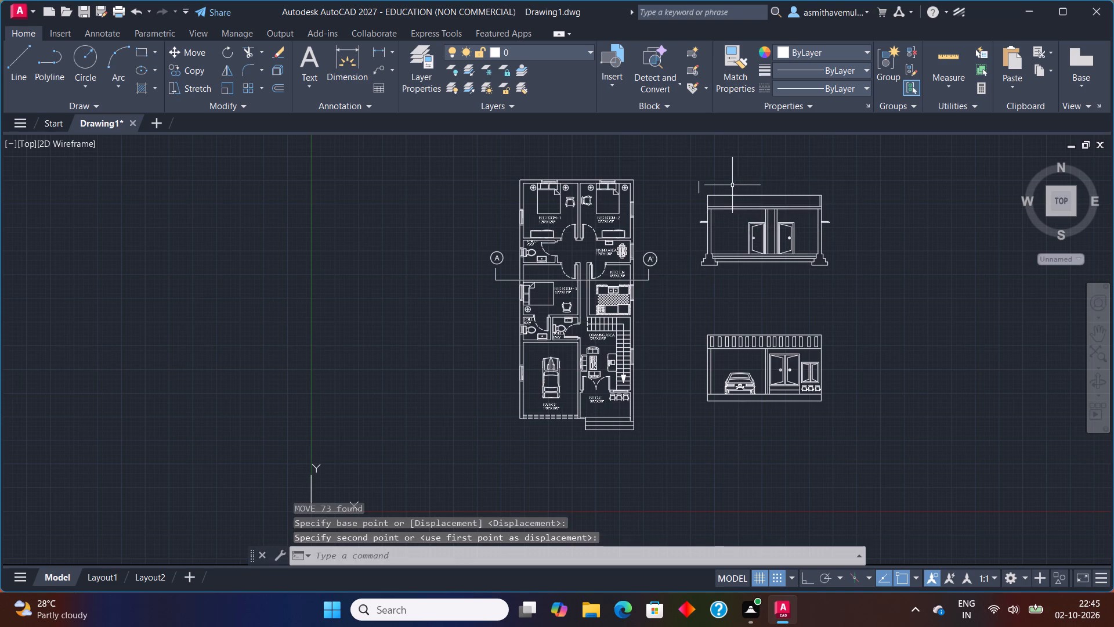
# Erase the stray short vertical line left beside the section's upper-left corner.
pyautogui.scroll(2, 724, 184)
pyautogui.moveTo(681, 184); pyautogui.dragTo(634, 221)
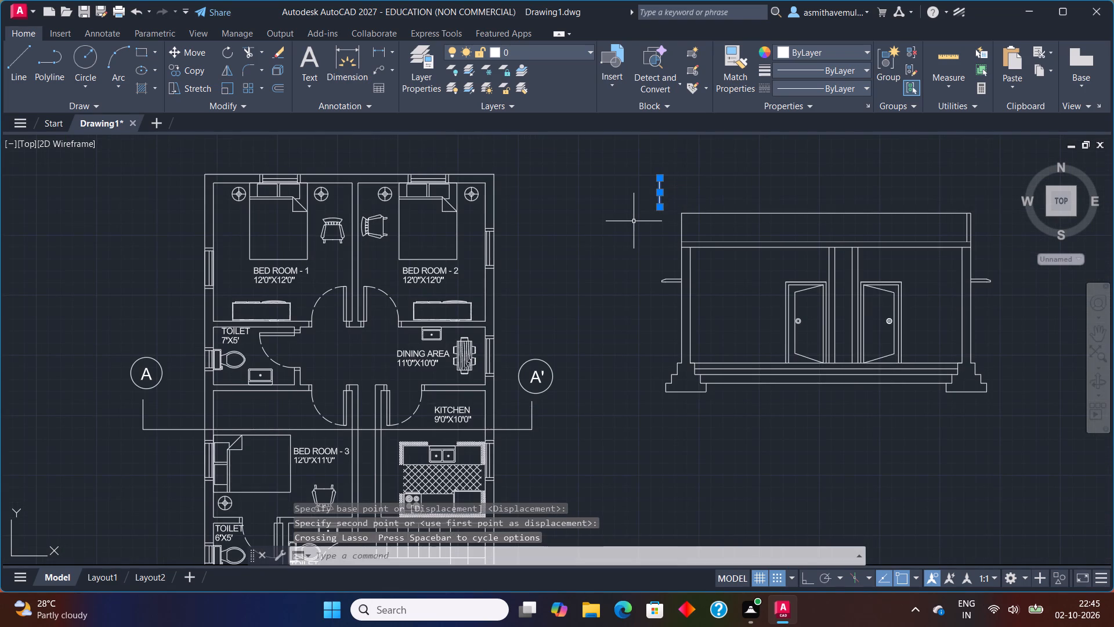
pyautogui.press('Delete')
# Offset the section parapet's outer left vertical line 4" inward.
pyautogui.press('o')
pyautogui.press('Return')
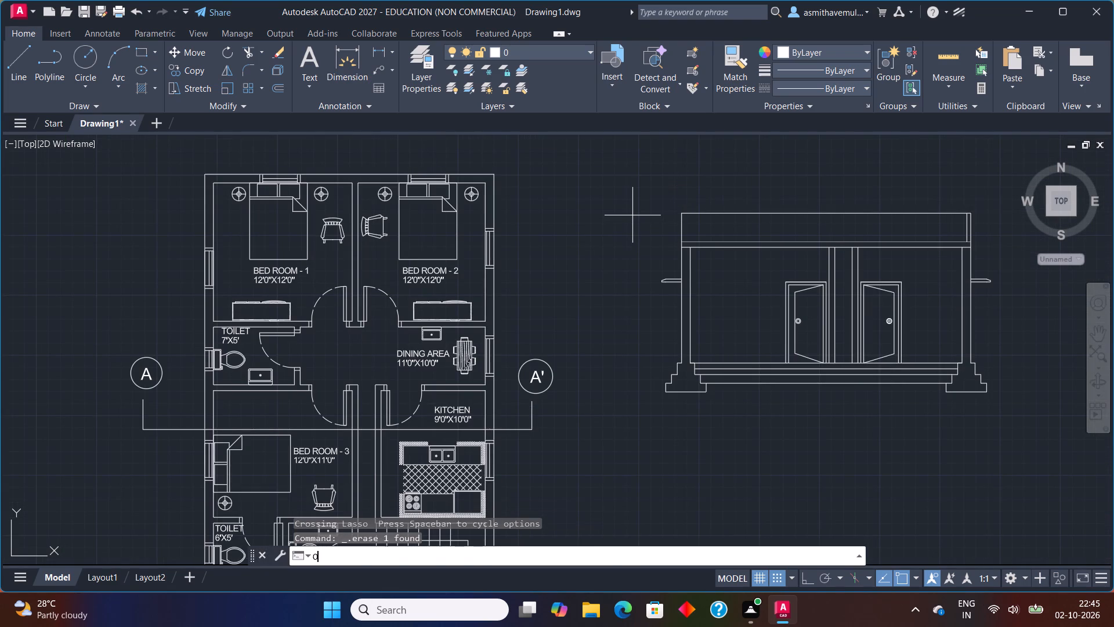
pyautogui.press('4')
pyautogui.hotkey('shift', '"')
pyautogui.press('Return')
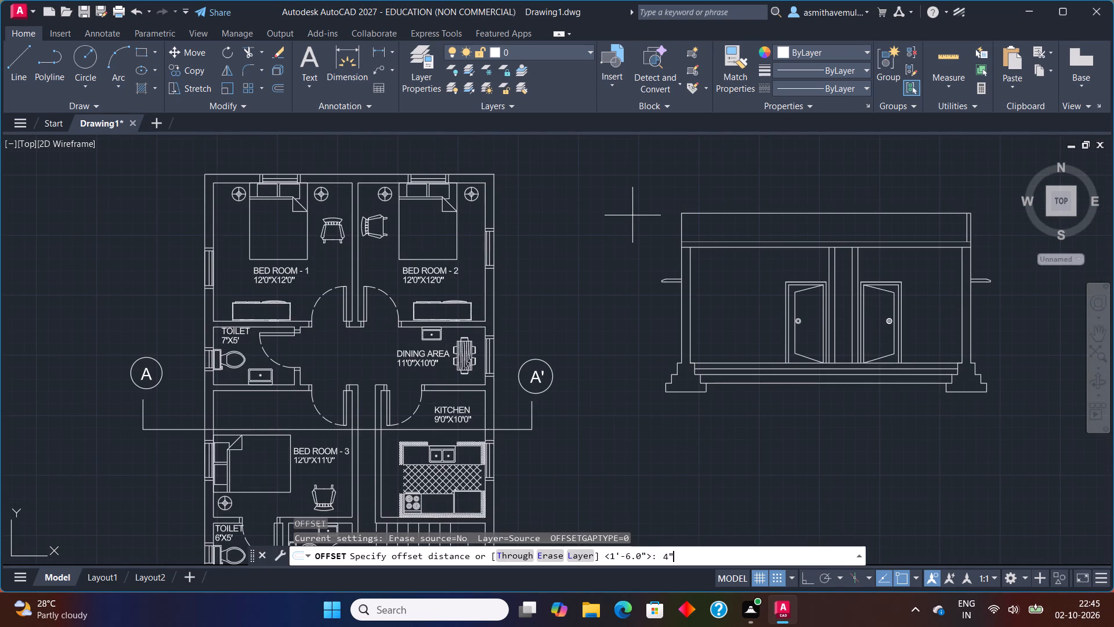
pyautogui.scroll(1, 685, 221)
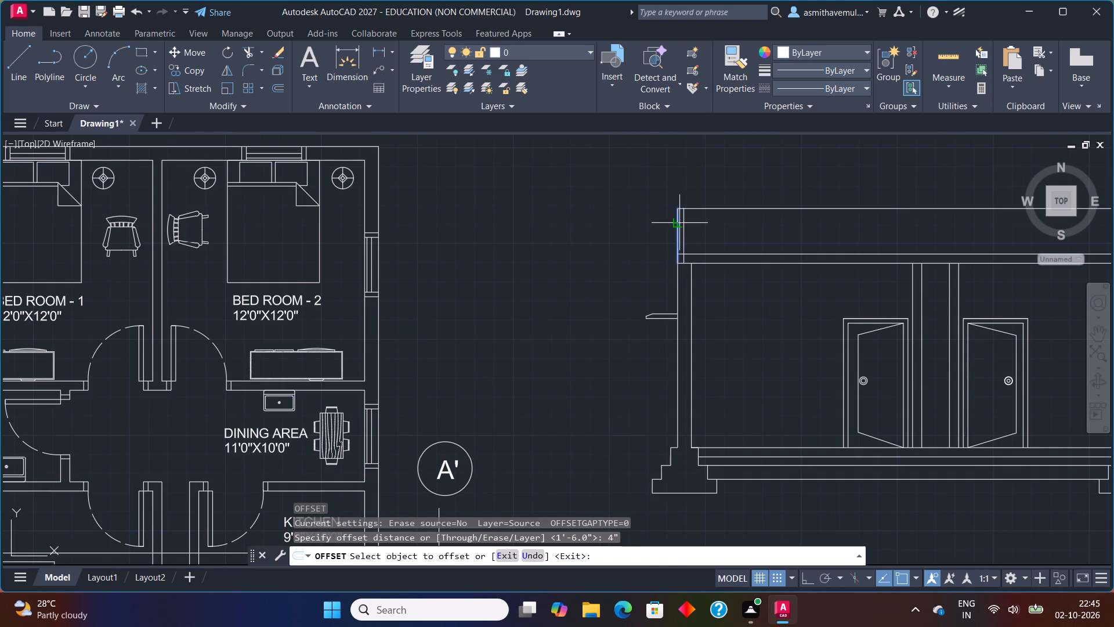
pyautogui.click(679, 223)
pyautogui.click(695, 225)
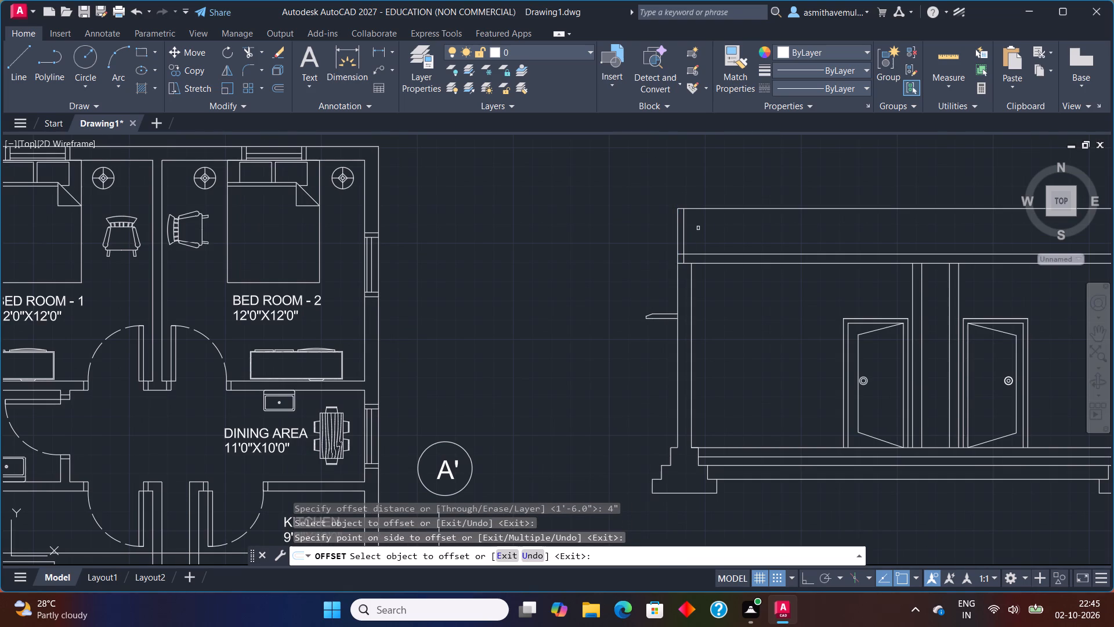
pyautogui.press('Escape')
# Trim the part of the left parapet's inner line that crosses the roof slab in the section.
pyautogui.scroll(-1, 711, 247)
pyautogui.moveTo(737, 291); pyautogui.dragTo(726, 295, button='middle')
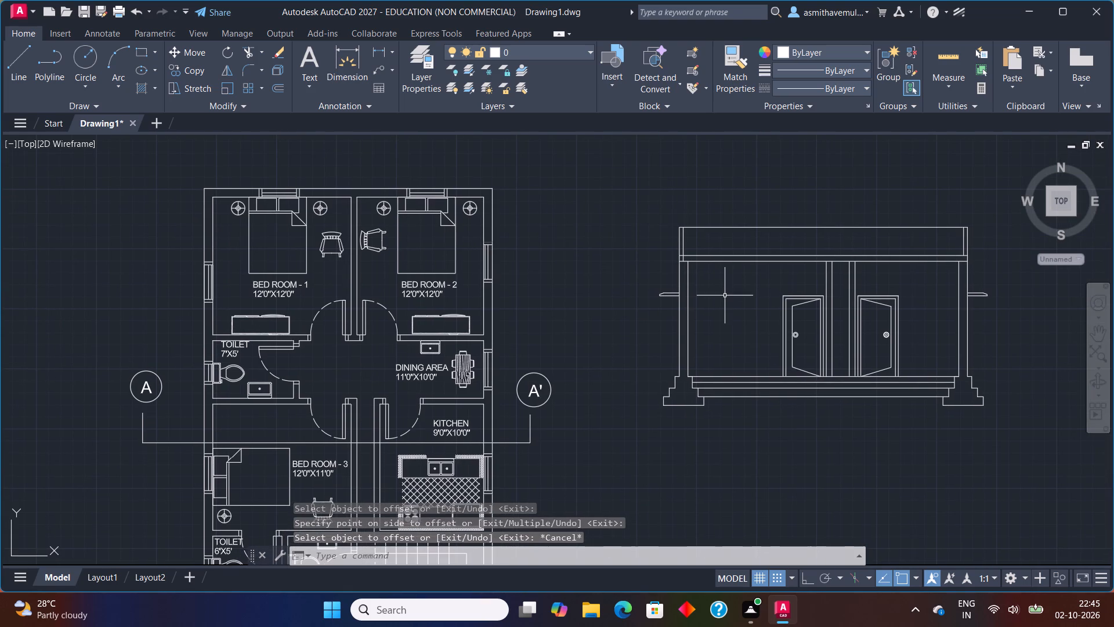
pyautogui.scroll(2, 667, 244)
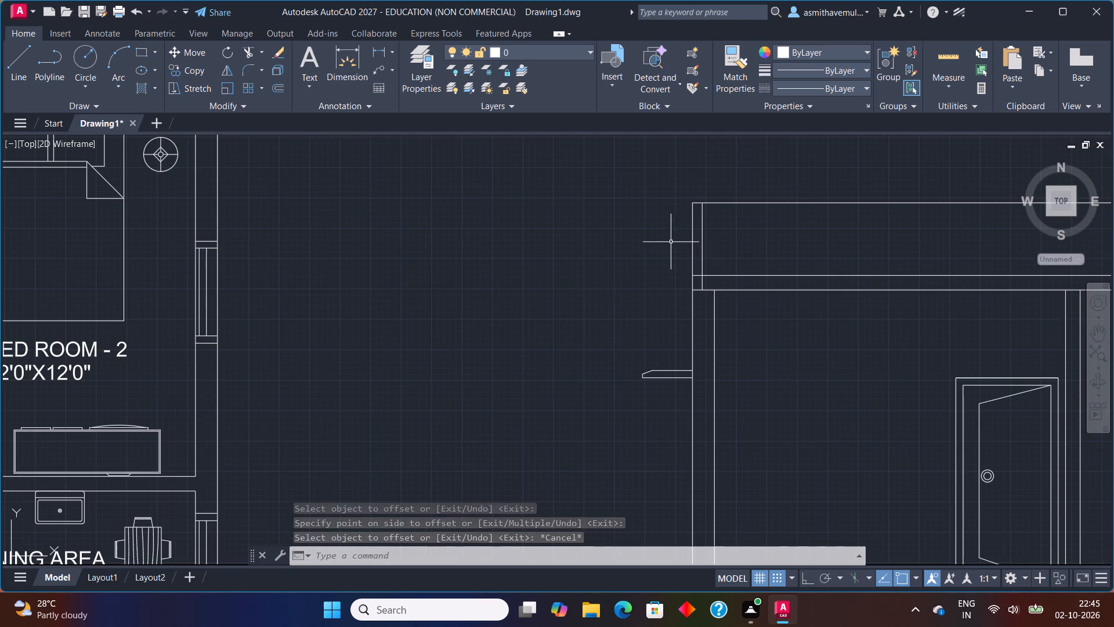
pyautogui.press('t')
pyautogui.press('r')
pyautogui.press('i')
pyautogui.press('m')
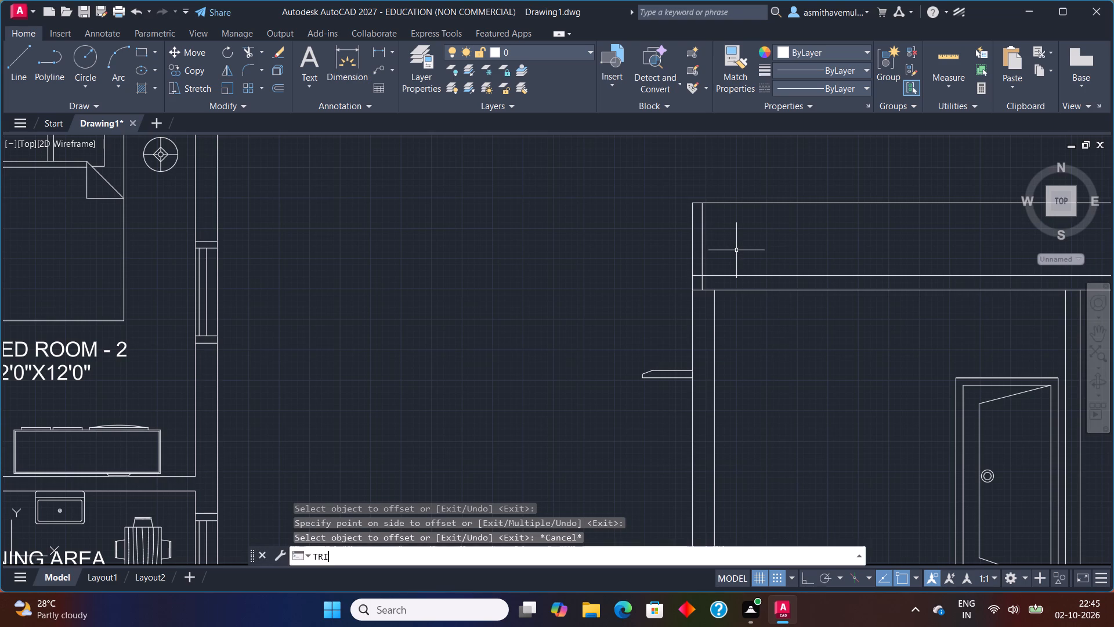
pyautogui.press('Return')
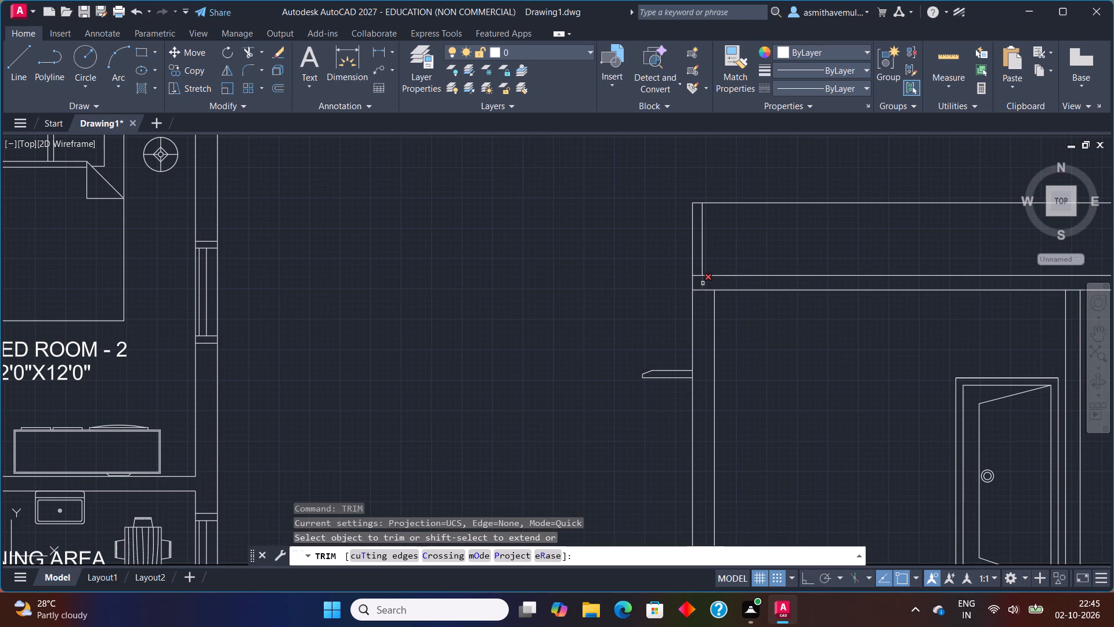
pyautogui.click(701, 284)
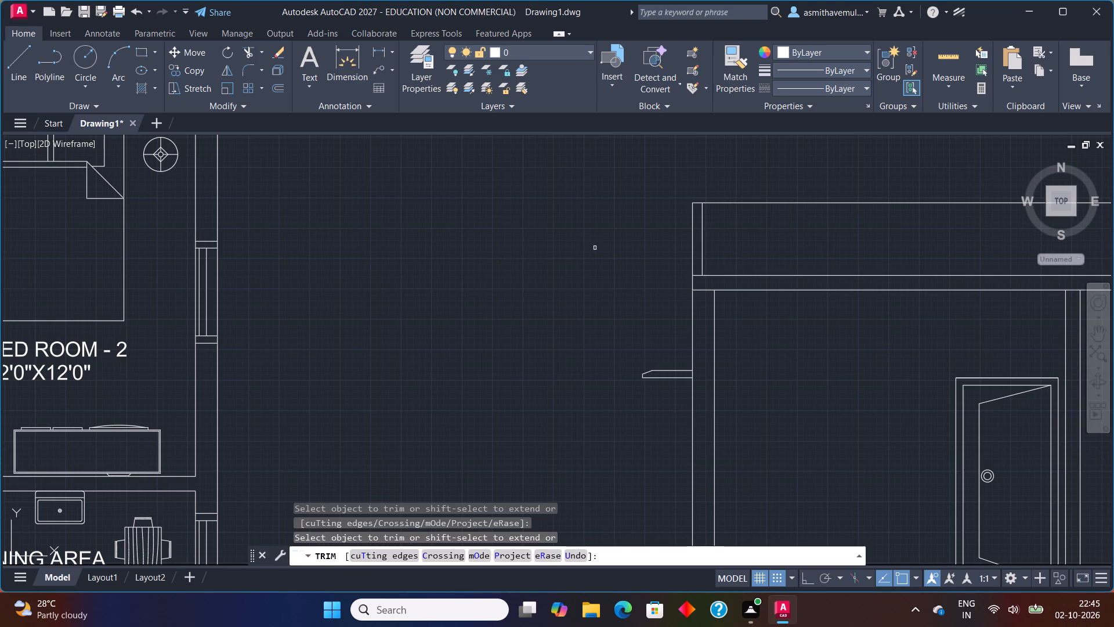
pyautogui.press('Escape')
# Examine the overall arrangement of plan, section and elevation, and the garage and sit-out area in detail.
pyautogui.scroll(-2, 595, 246)
pyautogui.scroll(-1, 581, 328)
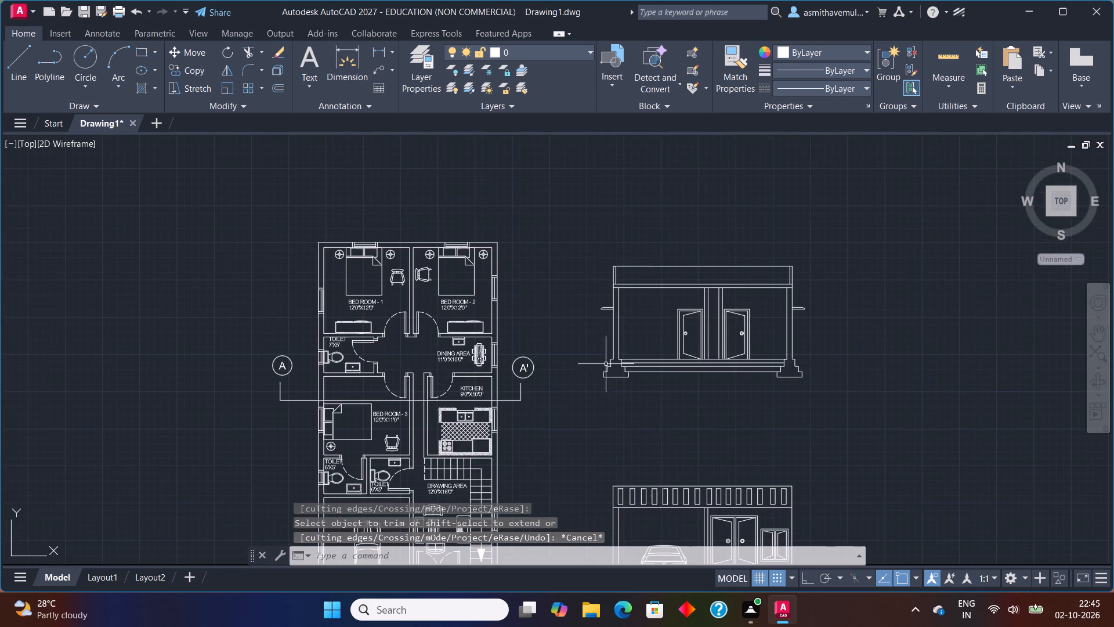
pyautogui.moveTo(612, 373); pyautogui.dragTo(654, 285, button='middle')
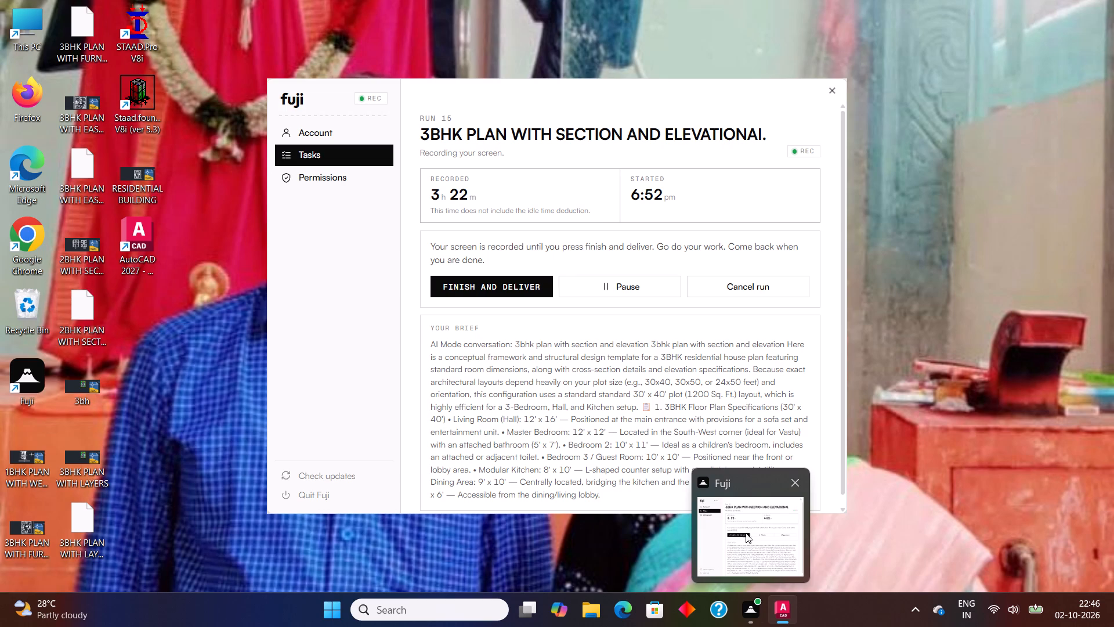
pyautogui.scroll(-1, 773, 370)
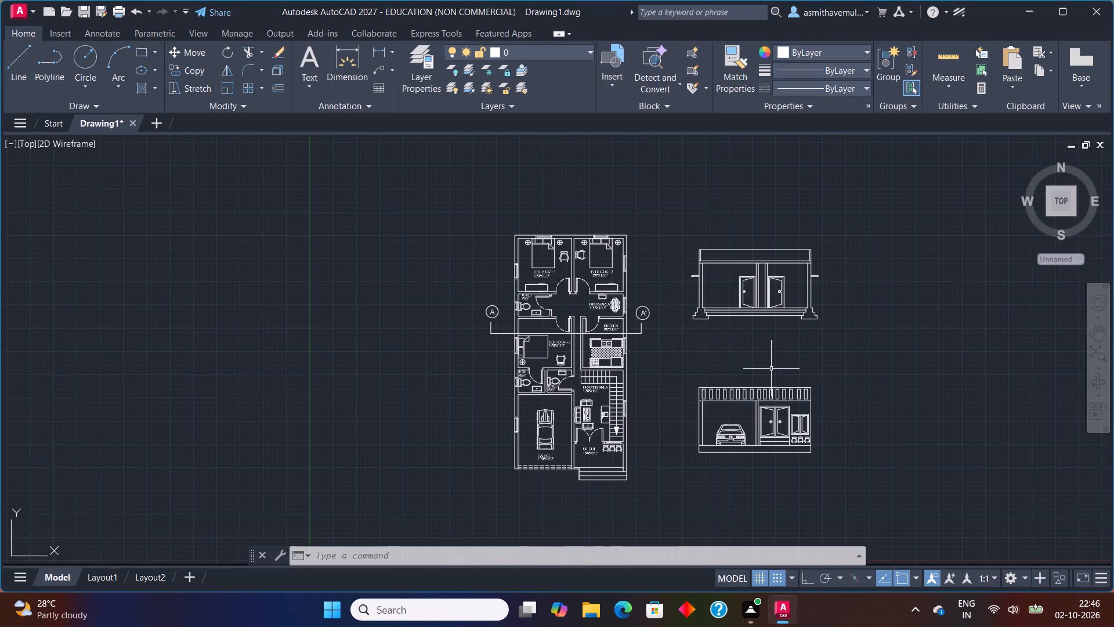
pyautogui.moveTo(770, 368); pyautogui.dragTo(679, 337, button='middle')
pyautogui.scroll(3, 502, 399)
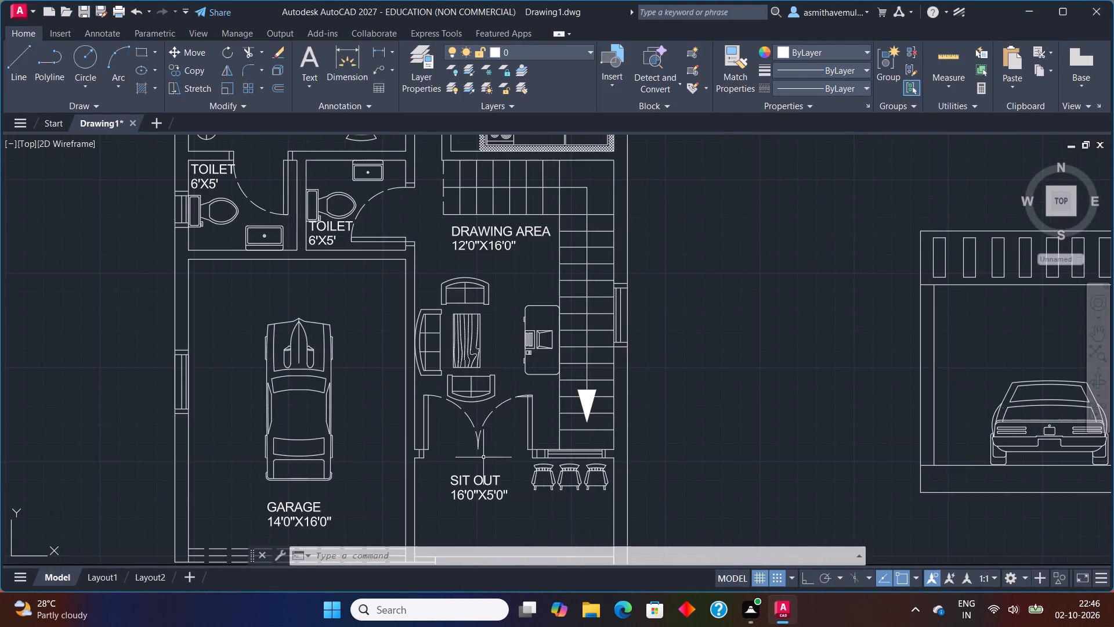
pyautogui.moveTo(483, 458); pyautogui.dragTo(731, 297, button='middle')
pyautogui.scroll(1, 641, 374)
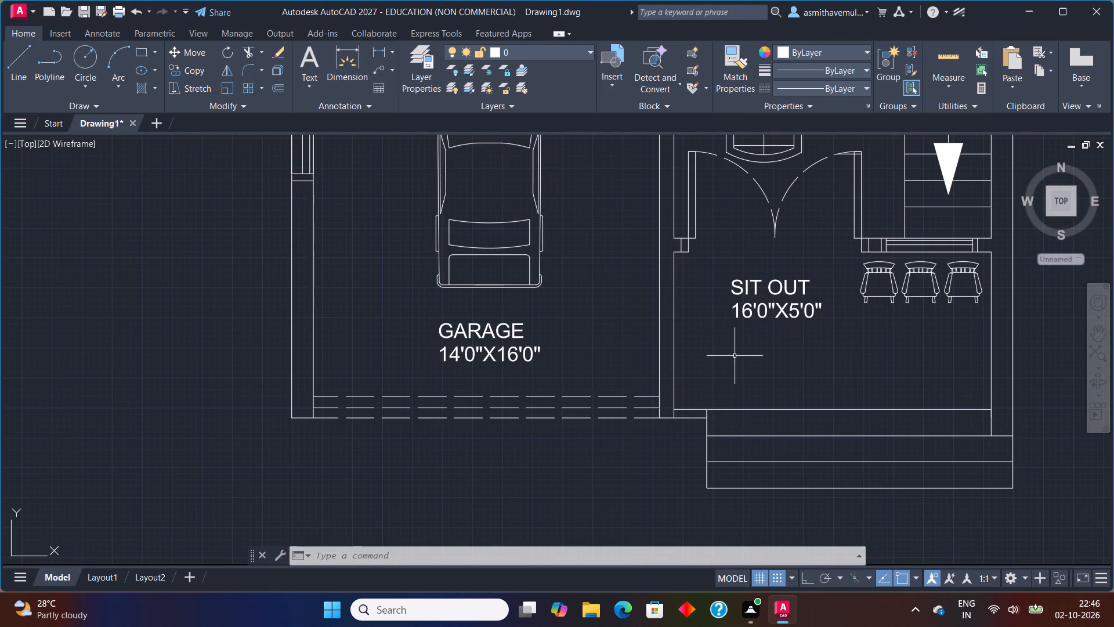
pyautogui.moveTo(735, 359); pyautogui.dragTo(570, 459, button='middle')
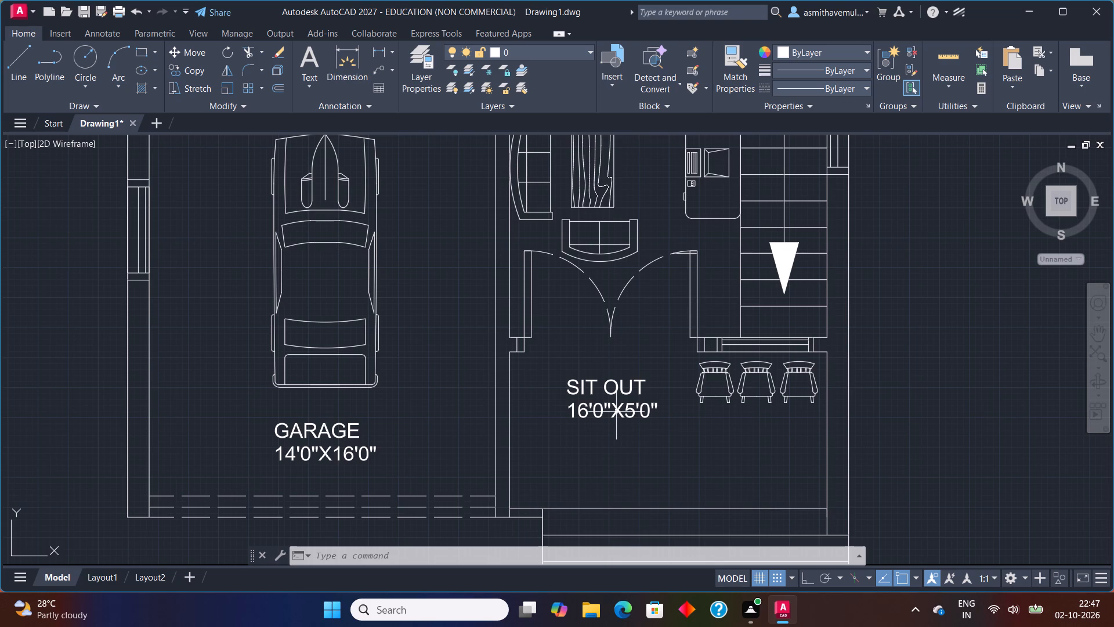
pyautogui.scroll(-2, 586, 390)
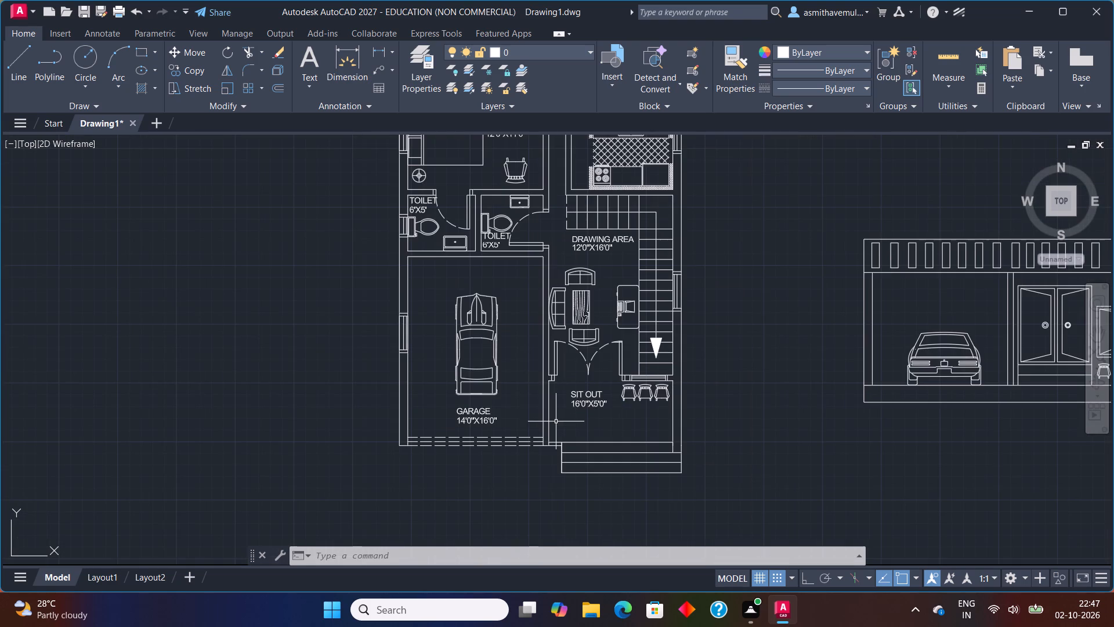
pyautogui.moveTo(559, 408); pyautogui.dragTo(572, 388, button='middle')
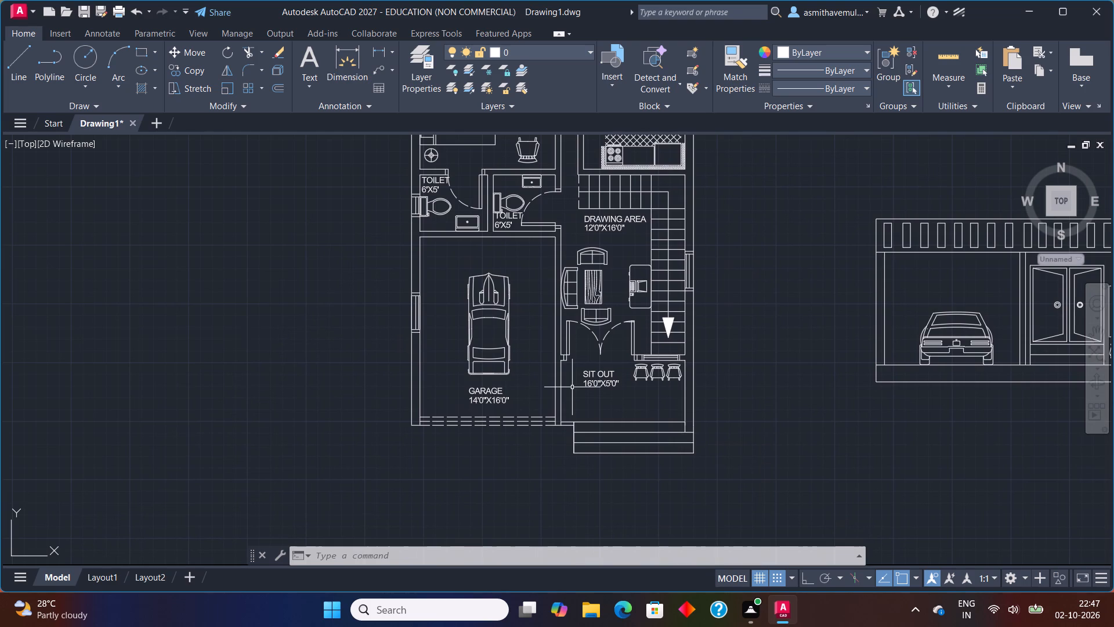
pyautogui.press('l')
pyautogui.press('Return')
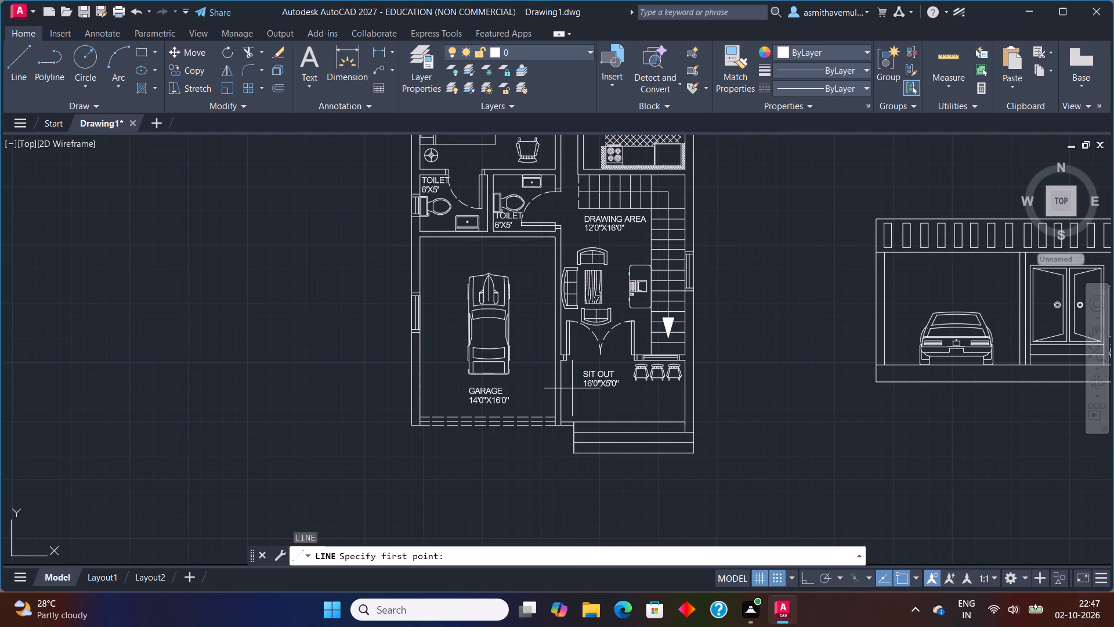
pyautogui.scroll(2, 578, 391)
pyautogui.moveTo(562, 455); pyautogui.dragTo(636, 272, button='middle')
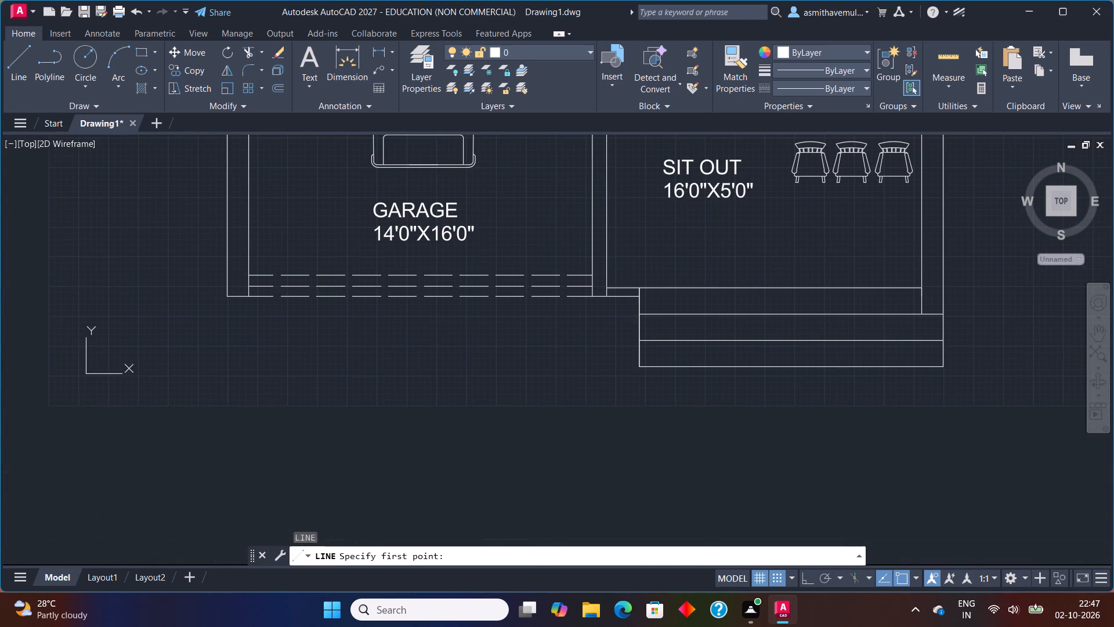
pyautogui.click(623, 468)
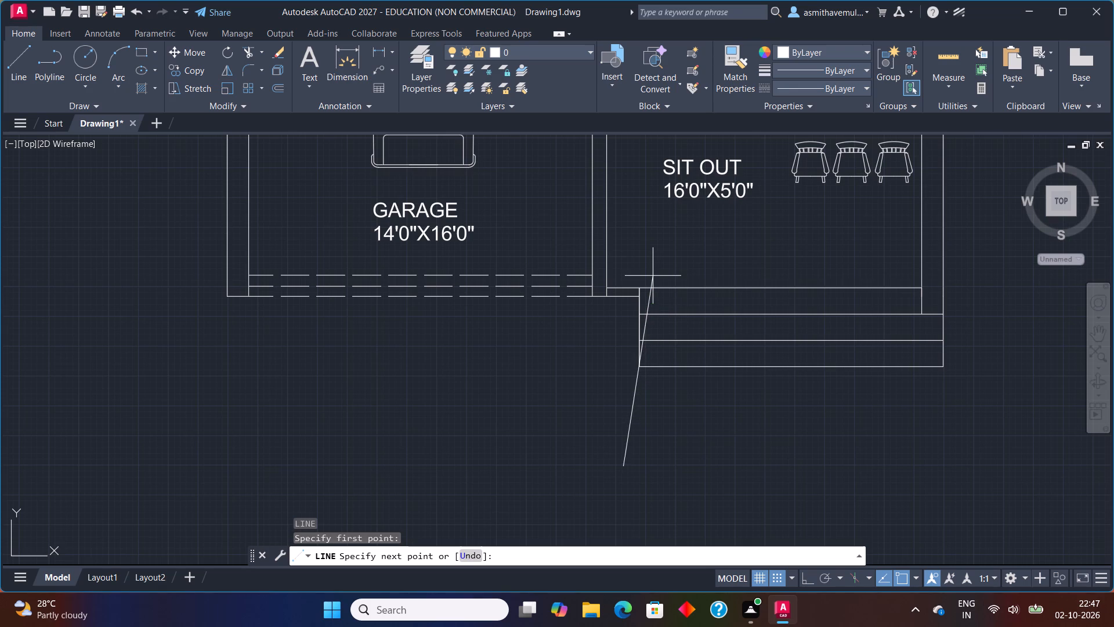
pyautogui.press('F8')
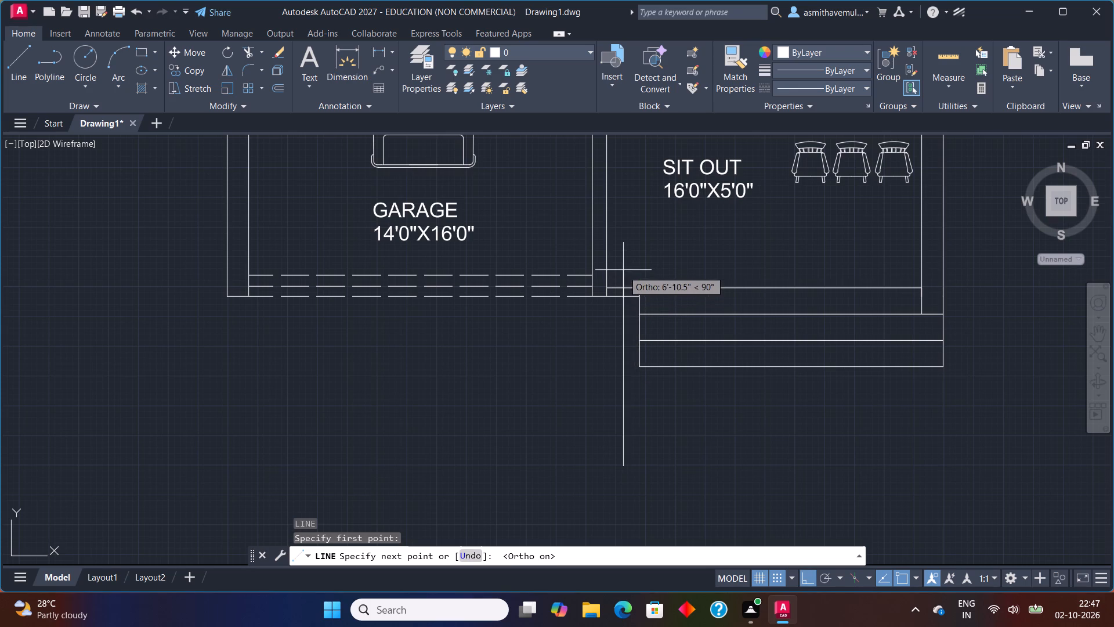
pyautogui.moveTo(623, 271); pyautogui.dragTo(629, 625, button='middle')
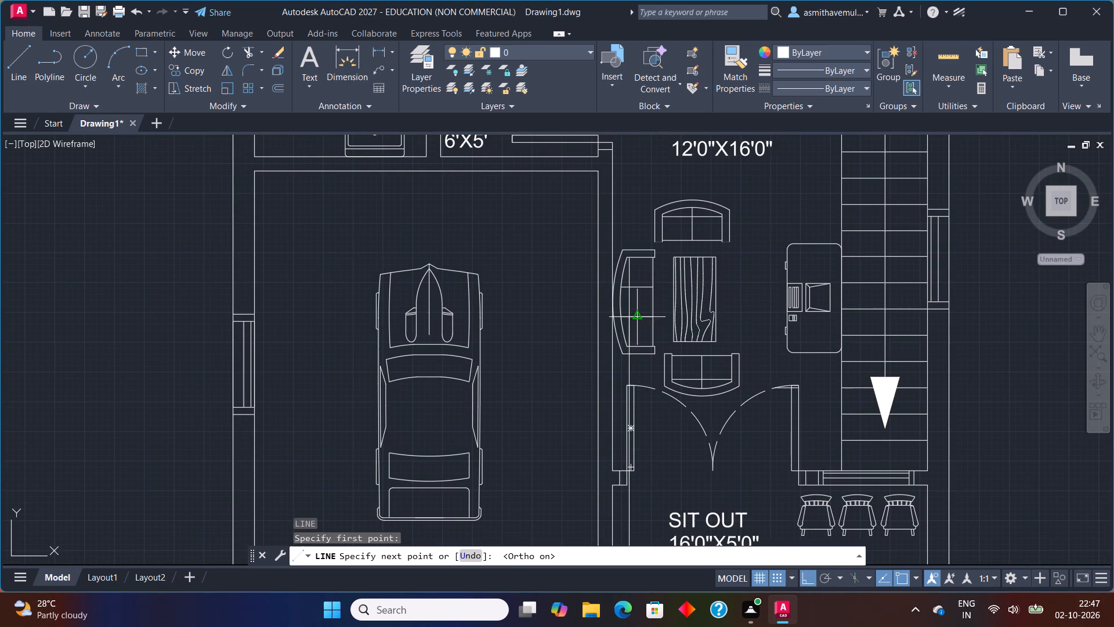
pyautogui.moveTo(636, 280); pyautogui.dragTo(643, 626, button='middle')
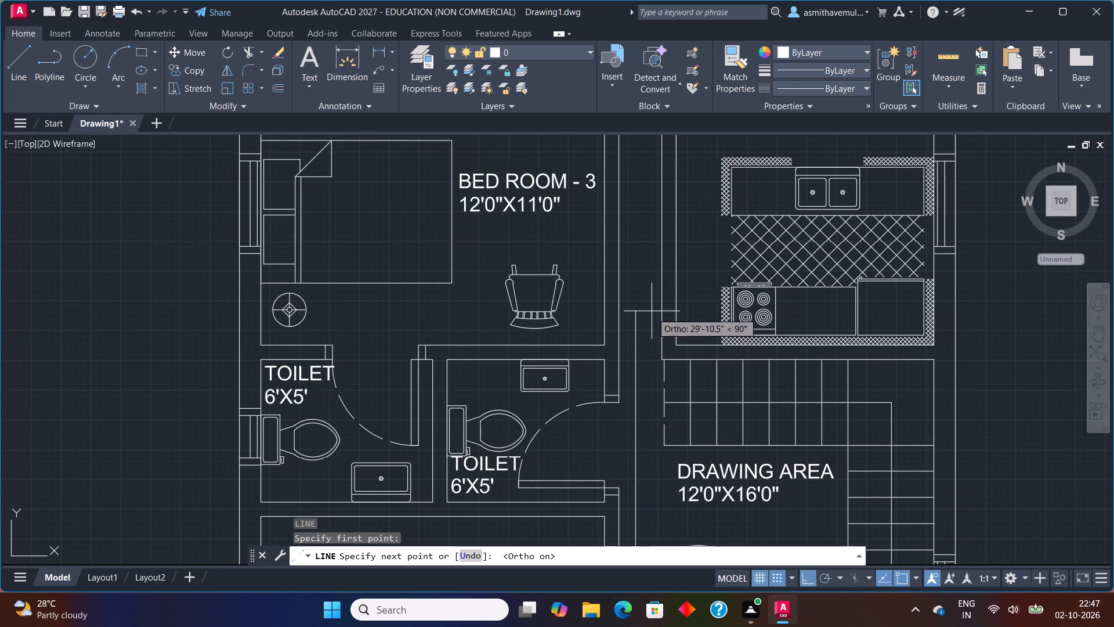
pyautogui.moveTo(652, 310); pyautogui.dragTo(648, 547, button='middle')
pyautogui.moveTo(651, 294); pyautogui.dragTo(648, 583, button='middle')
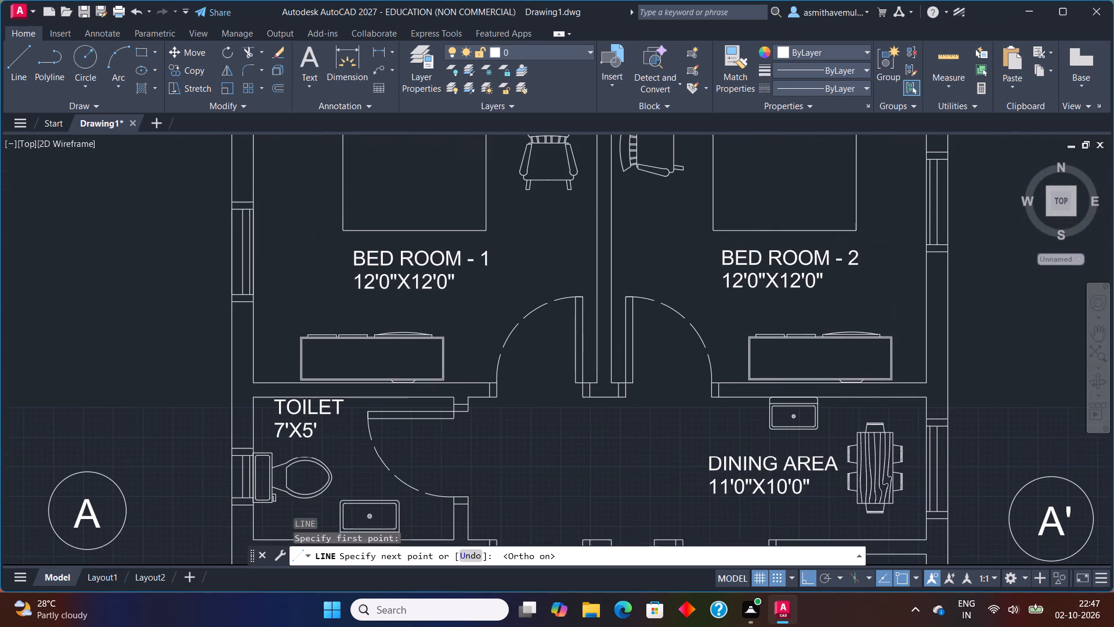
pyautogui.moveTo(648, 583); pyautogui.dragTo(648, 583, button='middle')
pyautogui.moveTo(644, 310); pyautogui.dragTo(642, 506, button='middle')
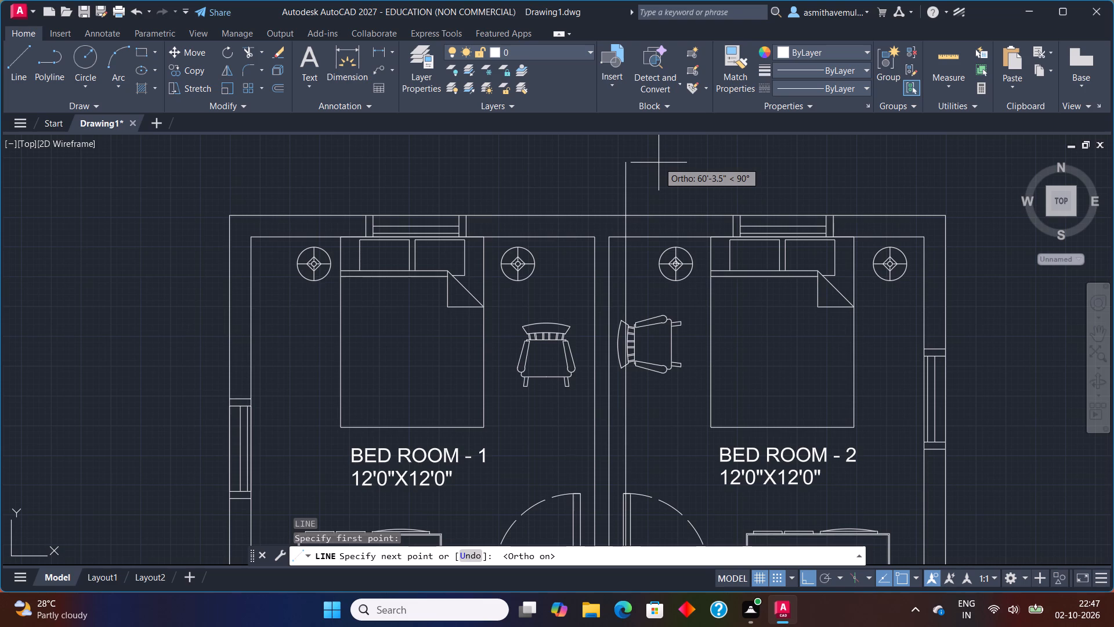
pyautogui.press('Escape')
# Draw a vertical section line about 60' long from above the bedrooms to below the garage, ending in a short leftward leg.
pyautogui.press('l')
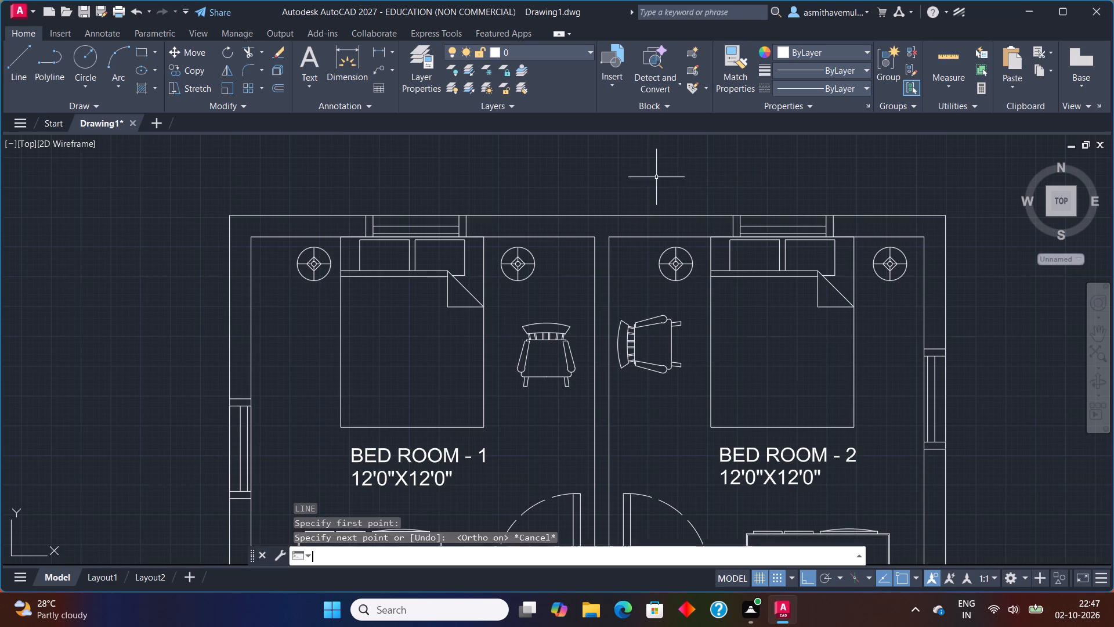
pyautogui.press('Return')
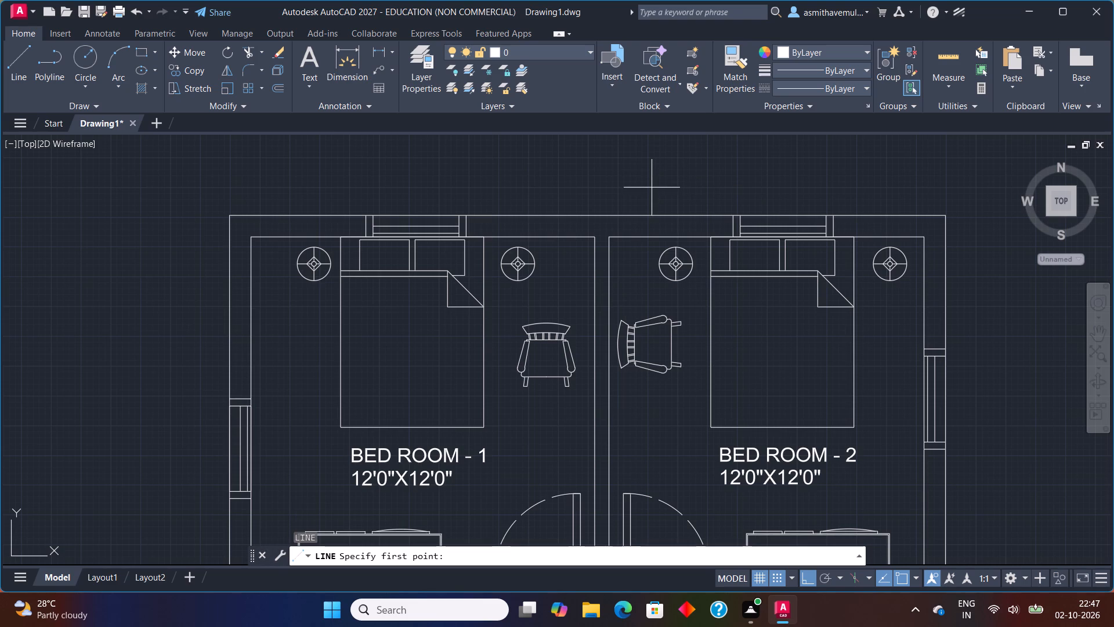
pyautogui.click(613, 166)
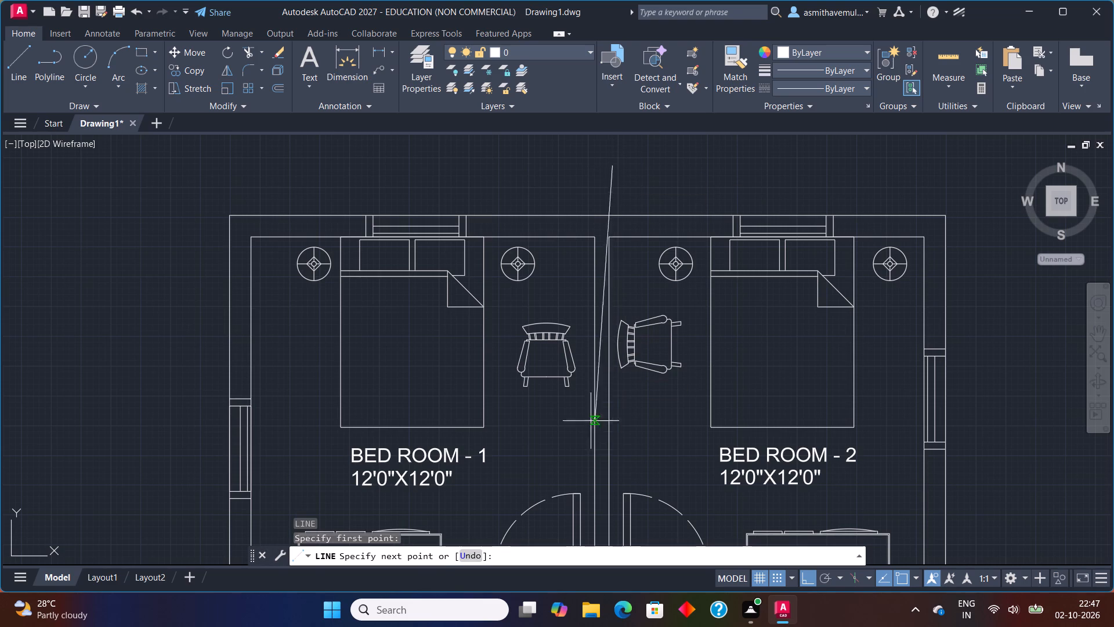
pyautogui.moveTo(602, 606); pyautogui.dragTo(670, 152, button='middle')
pyautogui.scroll(-1, 660, 179)
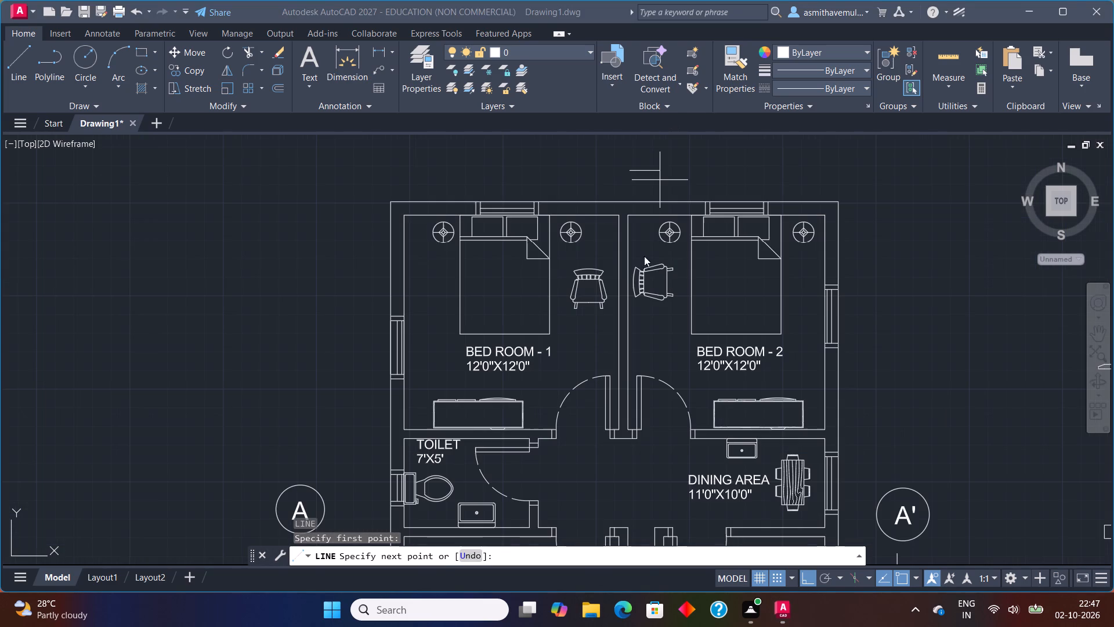
pyautogui.moveTo(625, 397); pyautogui.dragTo(621, 188, button='middle')
pyautogui.scroll(-2, 663, 402)
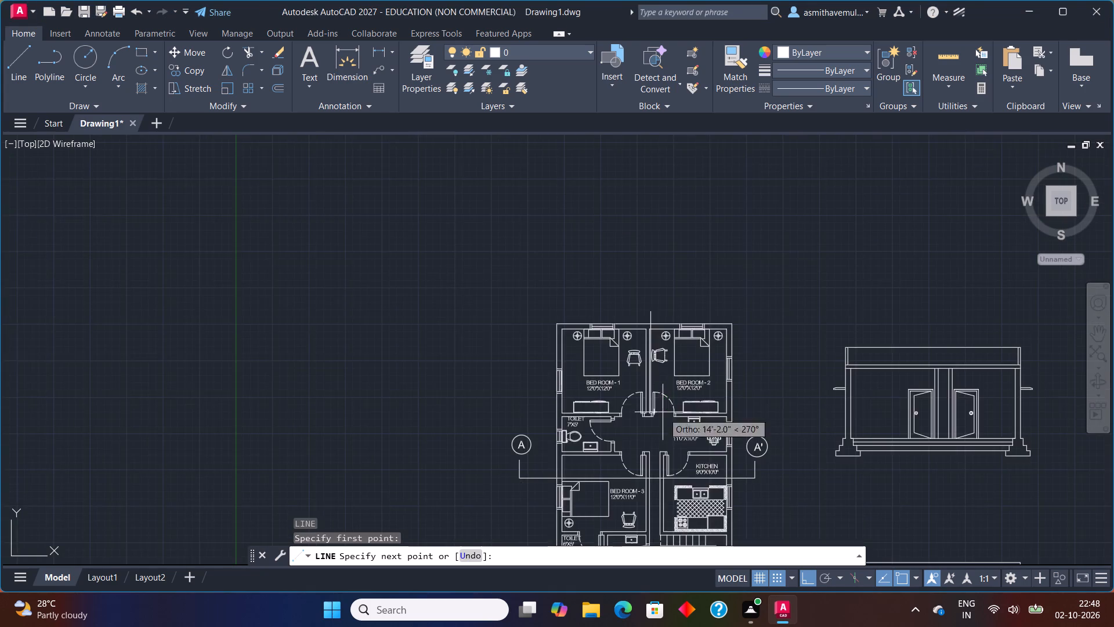
pyautogui.moveTo(663, 413); pyautogui.dragTo(654, 74, button='middle')
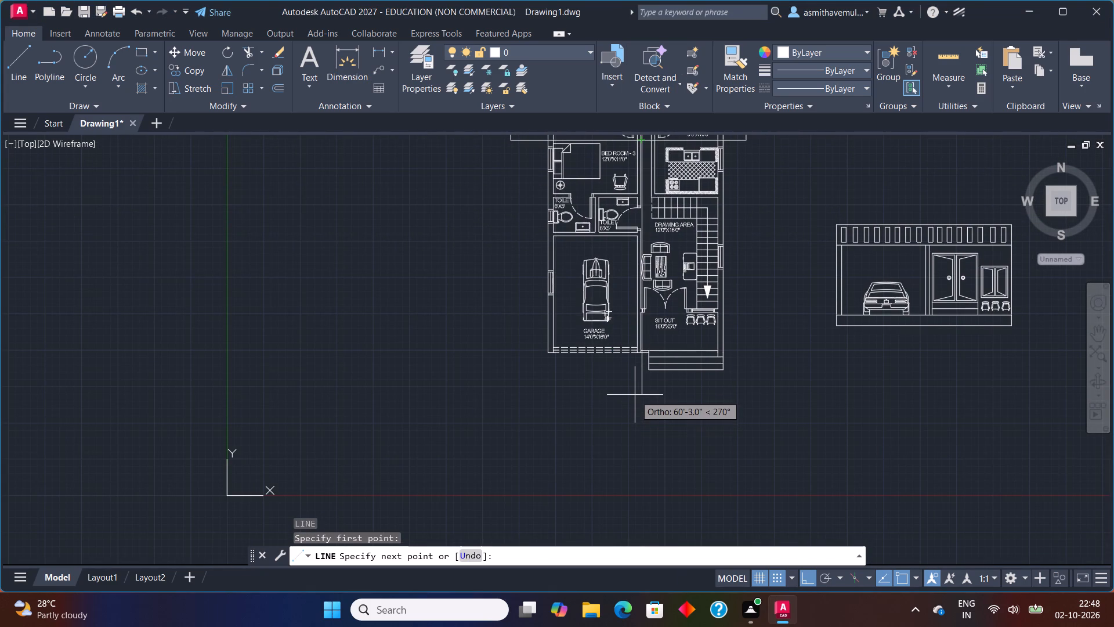
pyautogui.scroll(1, 635, 394)
pyautogui.click(635, 391)
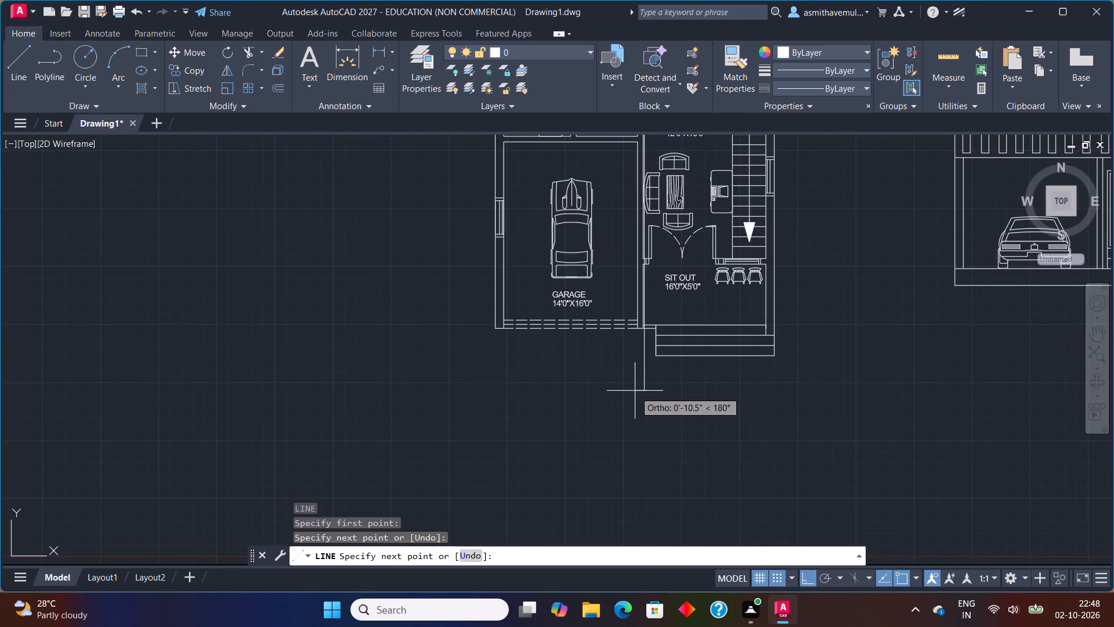
pyautogui.click(589, 393)
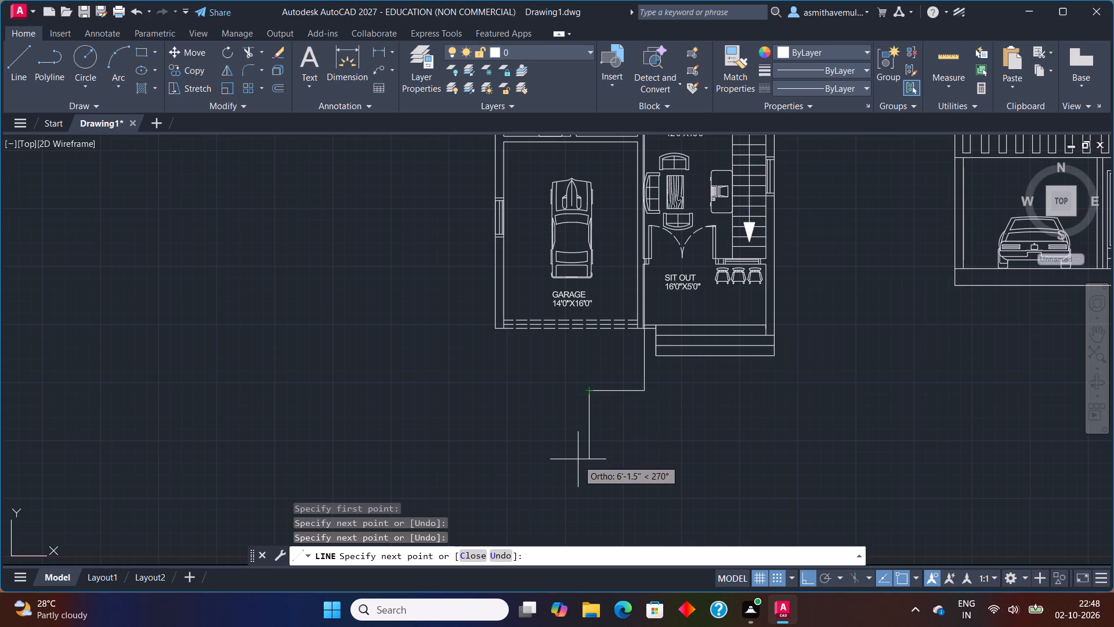
pyautogui.press('Escape')
# Extend the section line's upper end about 1'-2.5" upward and add a short leftward leg above the bedrooms.
pyautogui.scroll(2, 630, 424)
pyautogui.moveTo(639, 351); pyautogui.dragTo(581, 626, button='middle')
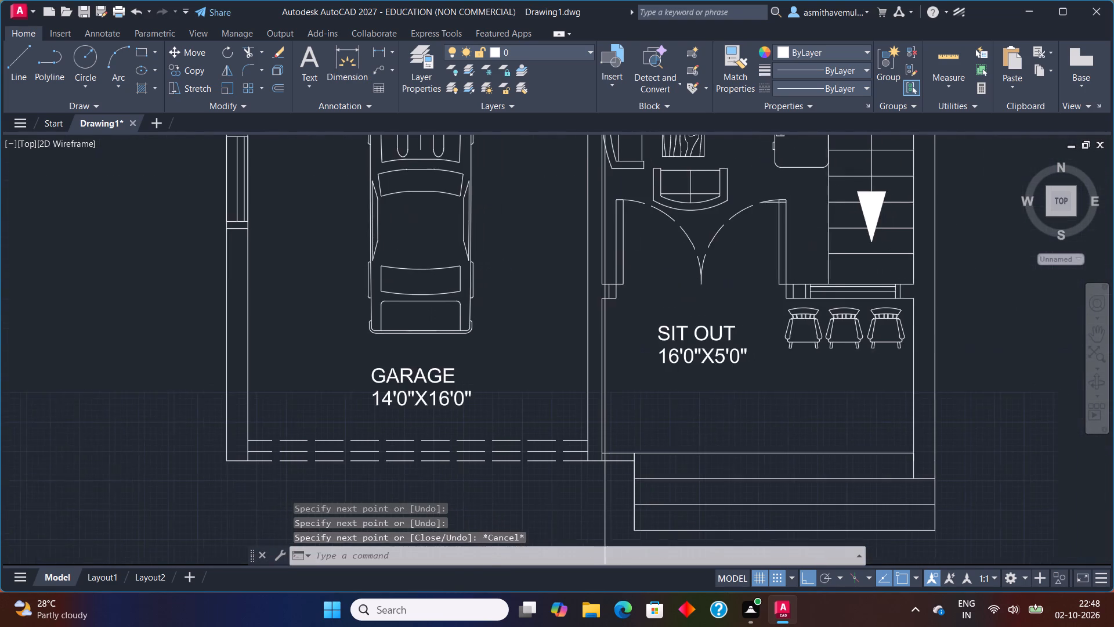
pyautogui.moveTo(581, 626); pyautogui.dragTo(578, 626, button='middle')
pyautogui.scroll(-1, 648, 387)
pyautogui.moveTo(655, 276); pyautogui.dragTo(654, 626, button='middle')
pyautogui.moveTo(653, 207); pyautogui.dragTo(613, 462, button='middle')
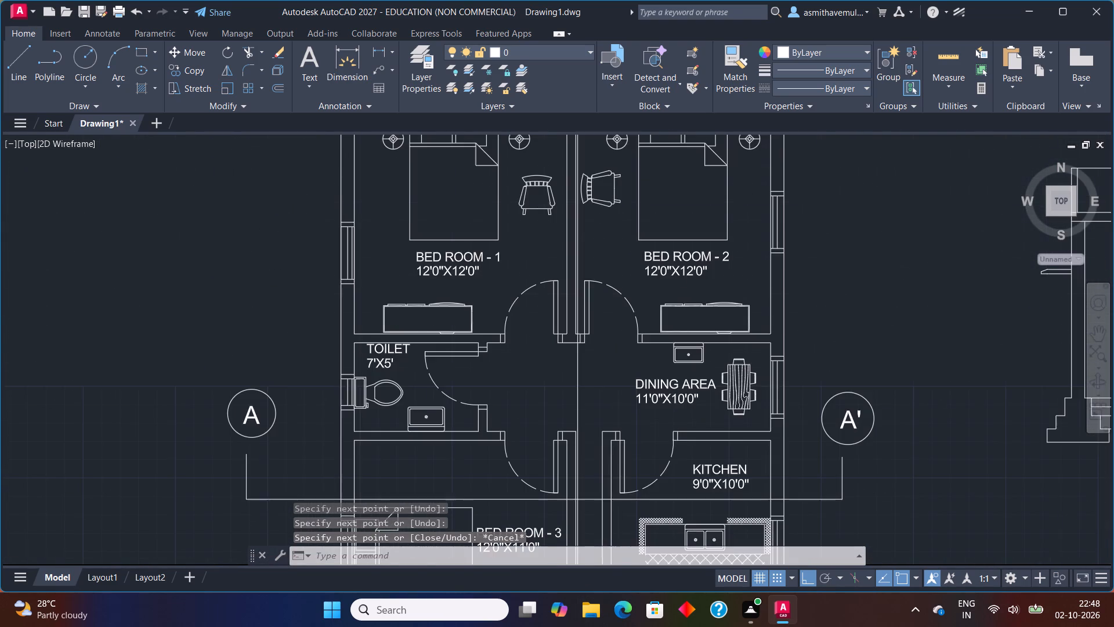
pyautogui.moveTo(580, 228); pyautogui.dragTo(549, 420, button='middle')
pyautogui.scroll(1, 549, 233)
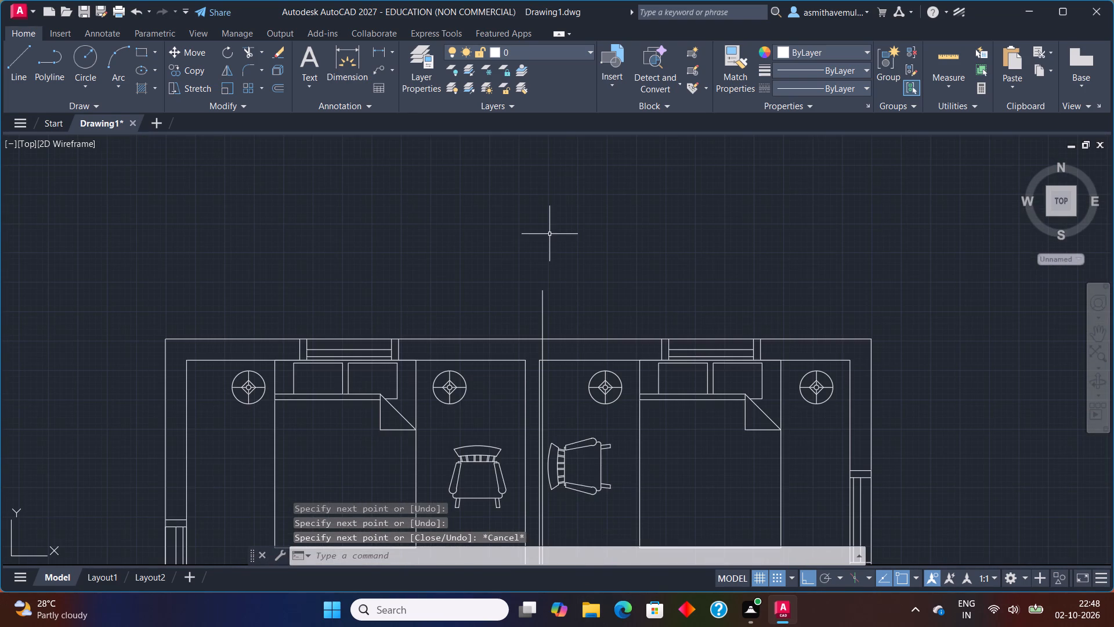
pyautogui.press('l')
pyautogui.press('Return')
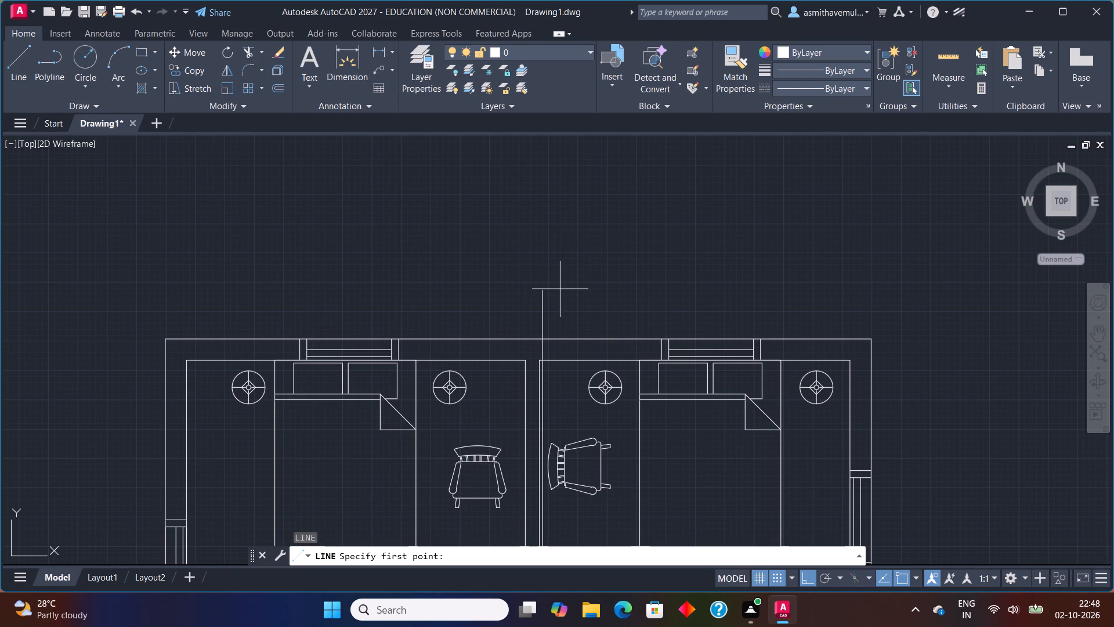
pyautogui.click(544, 293)
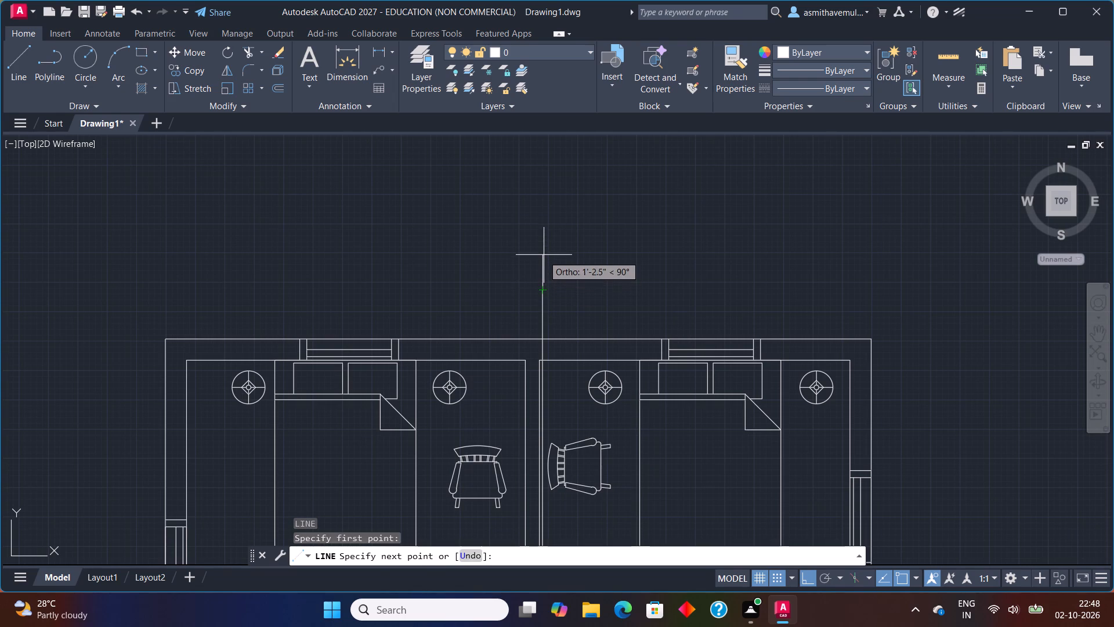
pyautogui.click(543, 254)
pyautogui.click(472, 253)
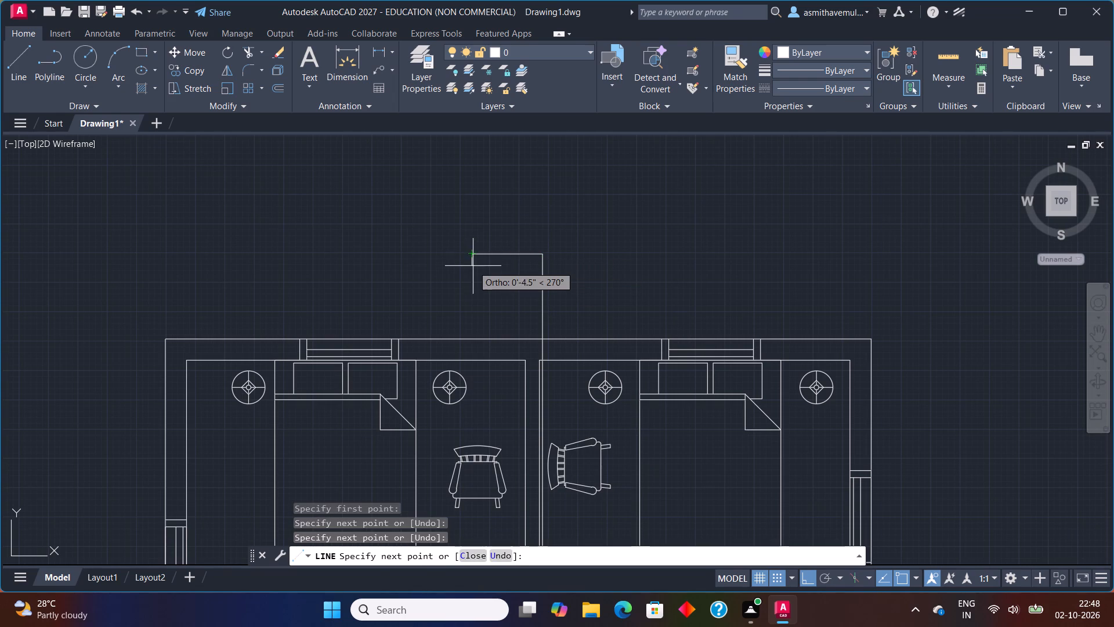
pyautogui.press('Escape')
# Trim away the horizontal leg at the section line's lower end, below the garage.
pyautogui.scroll(-1, 476, 278)
pyautogui.moveTo(497, 400); pyautogui.dragTo(578, 3, button='middle')
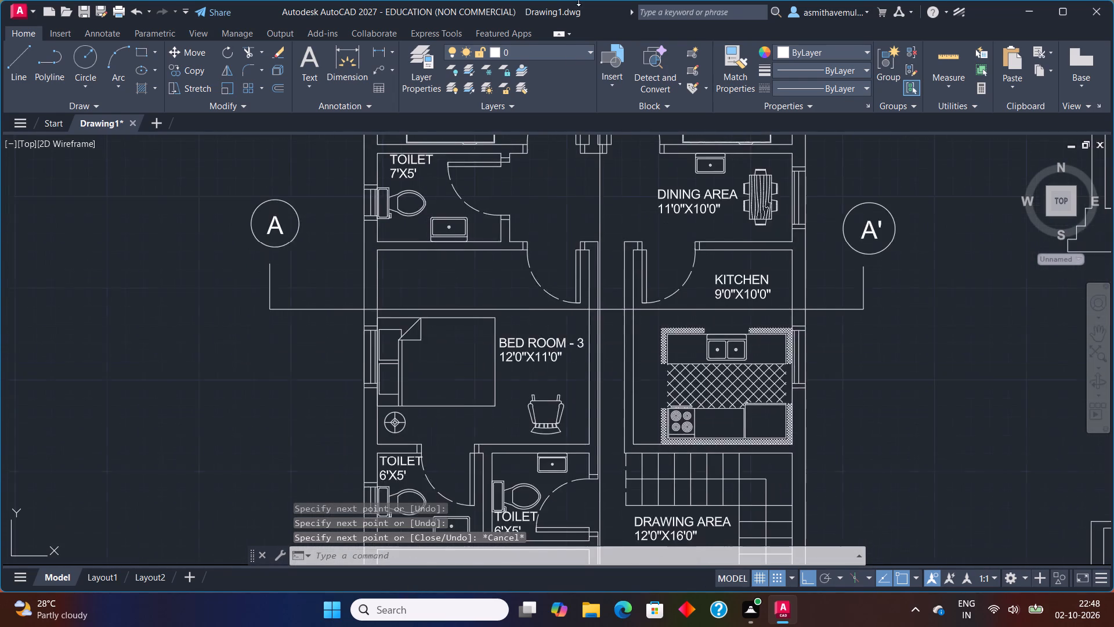
pyautogui.scroll(-1, 497, 392)
pyautogui.moveTo(515, 507); pyautogui.dragTo(569, 144, button='middle')
pyautogui.scroll(1, 599, 379)
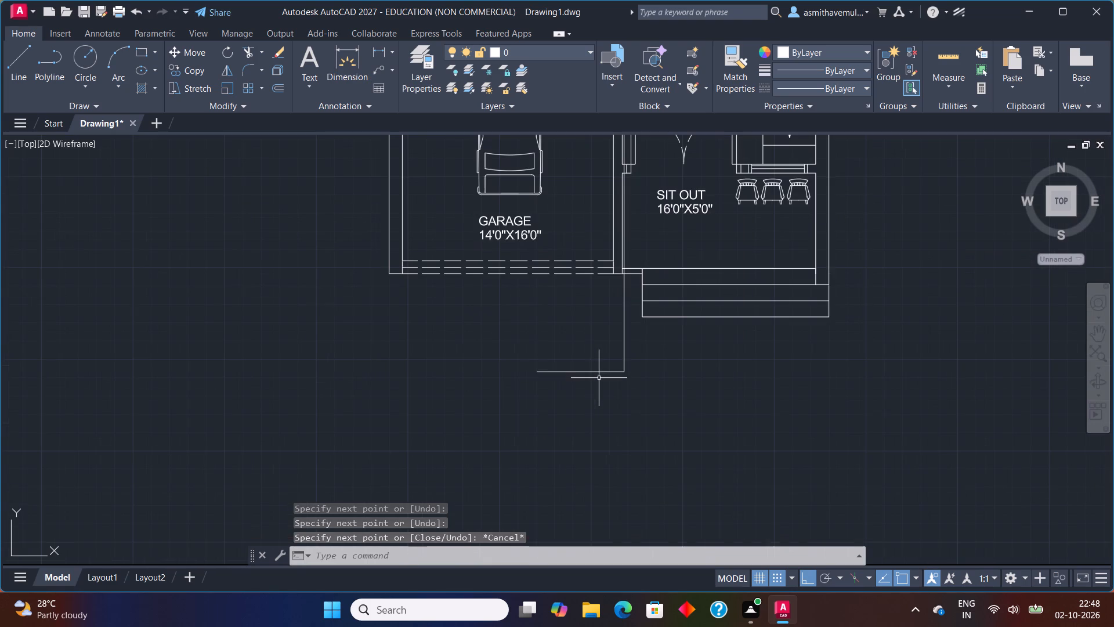
pyautogui.write('TR')
pyautogui.press('i')
pyautogui.press('m')
pyautogui.press('Return')
pyautogui.moveTo(567, 404); pyautogui.dragTo(559, 371)
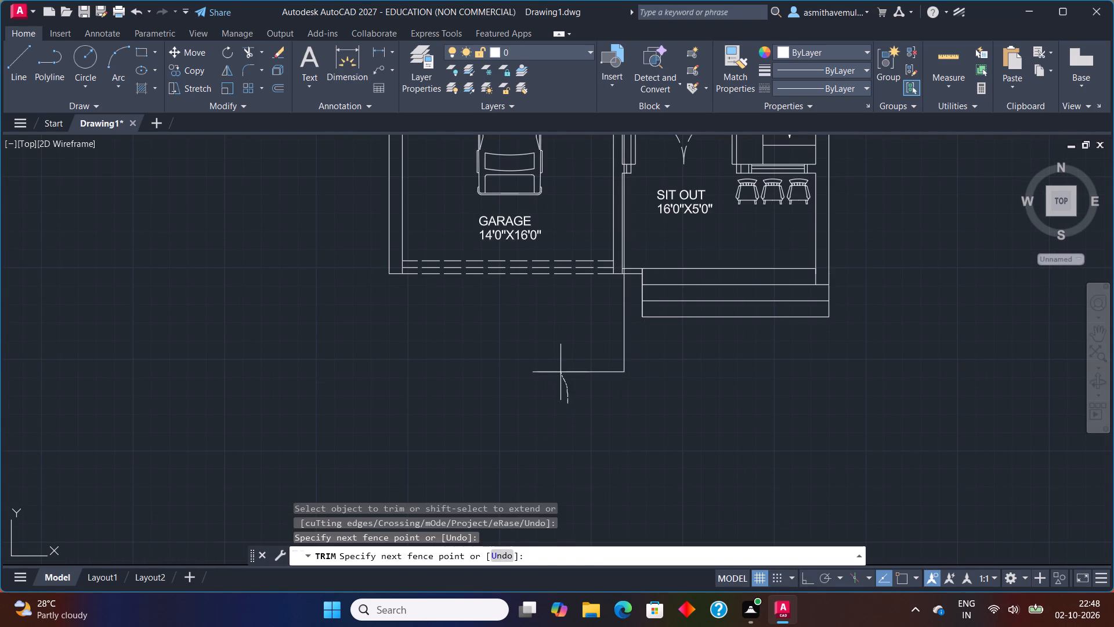
pyautogui.moveTo(559, 371); pyautogui.dragTo(557, 363)
pyautogui.press('Escape')
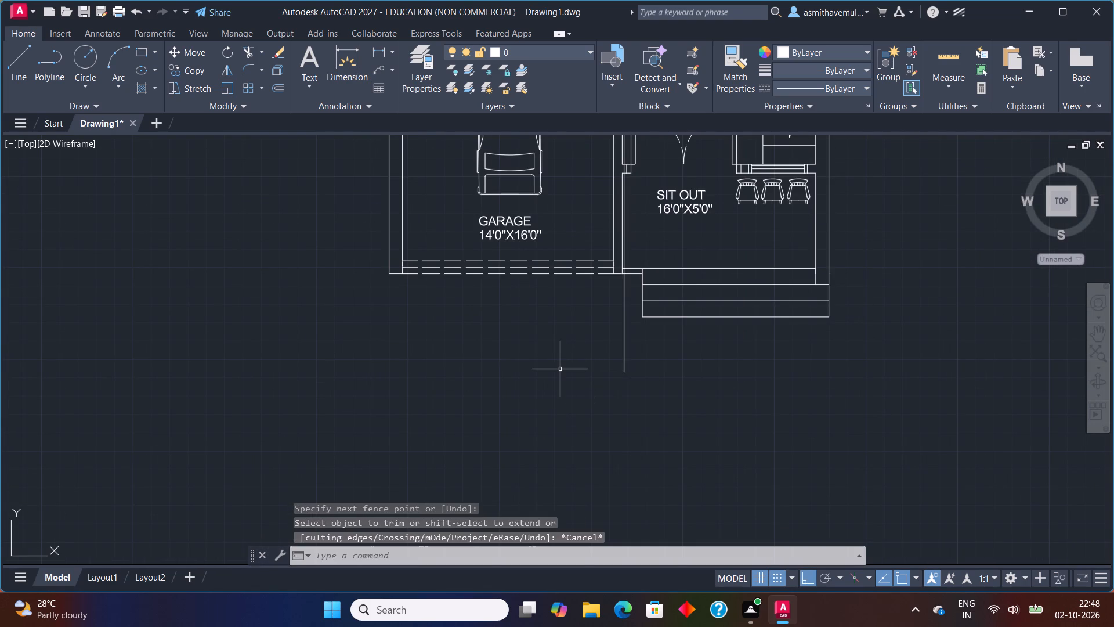
# Draw a shorter horizontal leg leftward from the section line's lower end.
pyautogui.press('l')
pyautogui.press('Return')
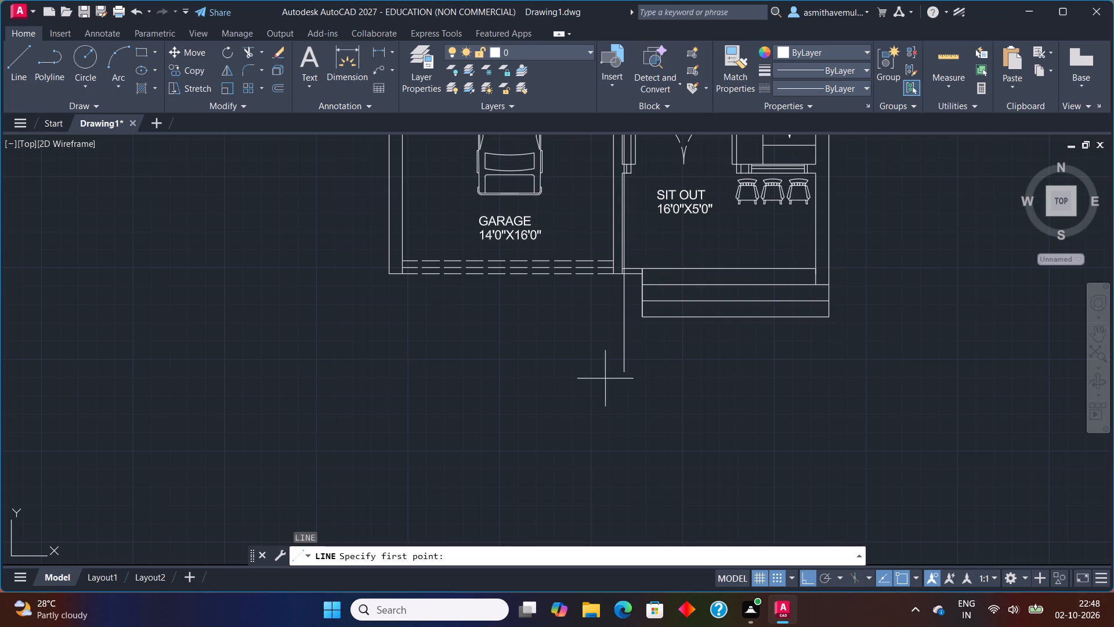
pyautogui.click(617, 373)
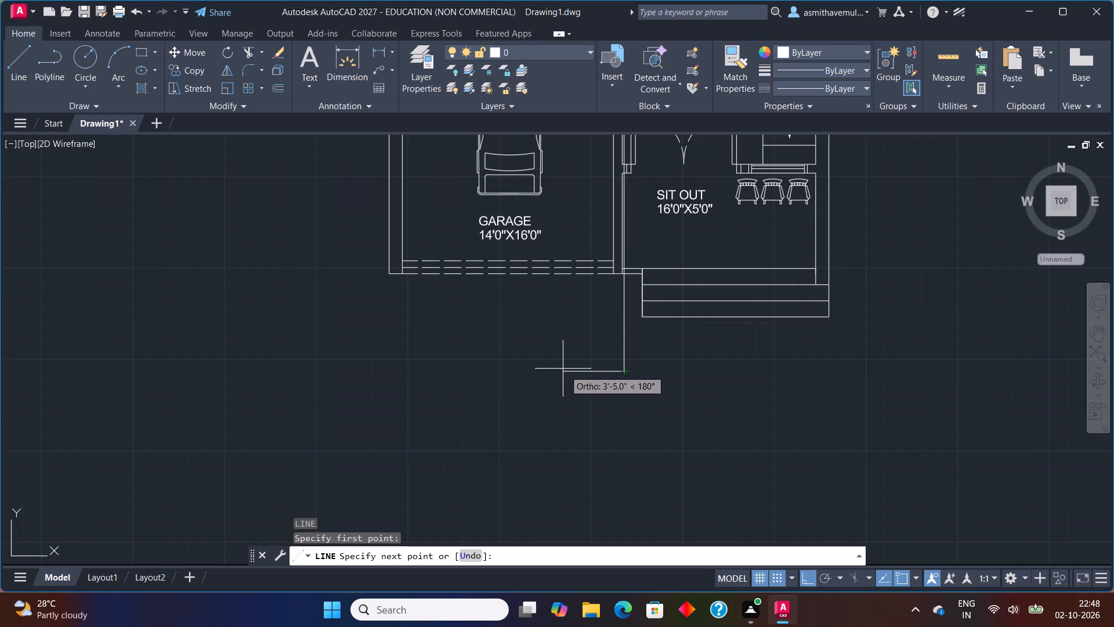
pyautogui.click(556, 371)
pyautogui.press('Escape')
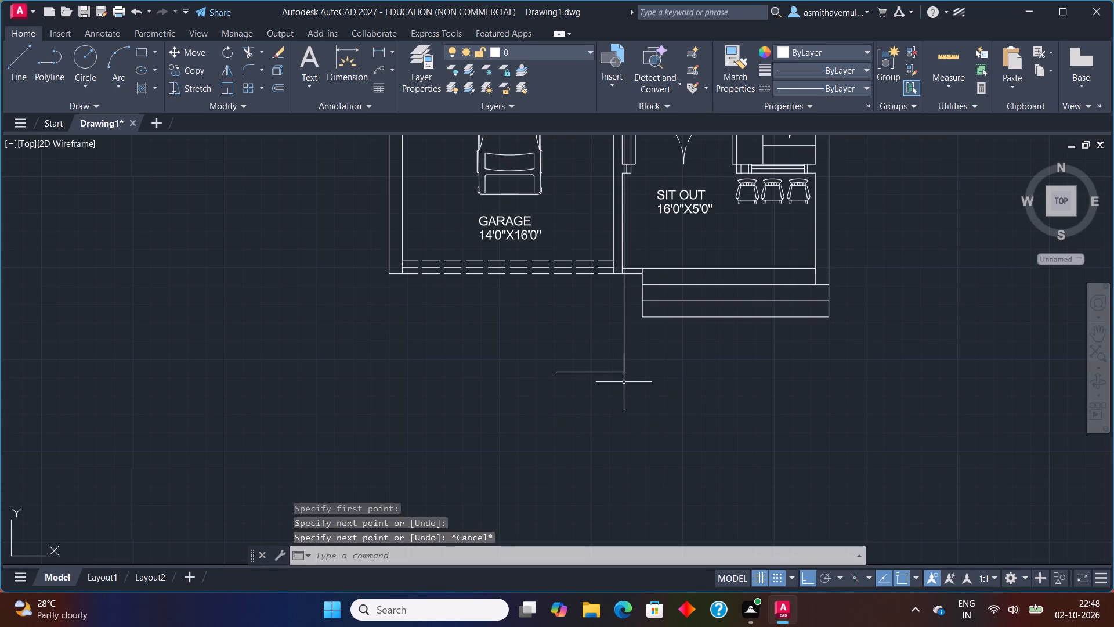
# Start a single-line text below the sit-out steps, beside the section line's lower end.
pyautogui.write('TEXT')
pyautogui.press('Return')
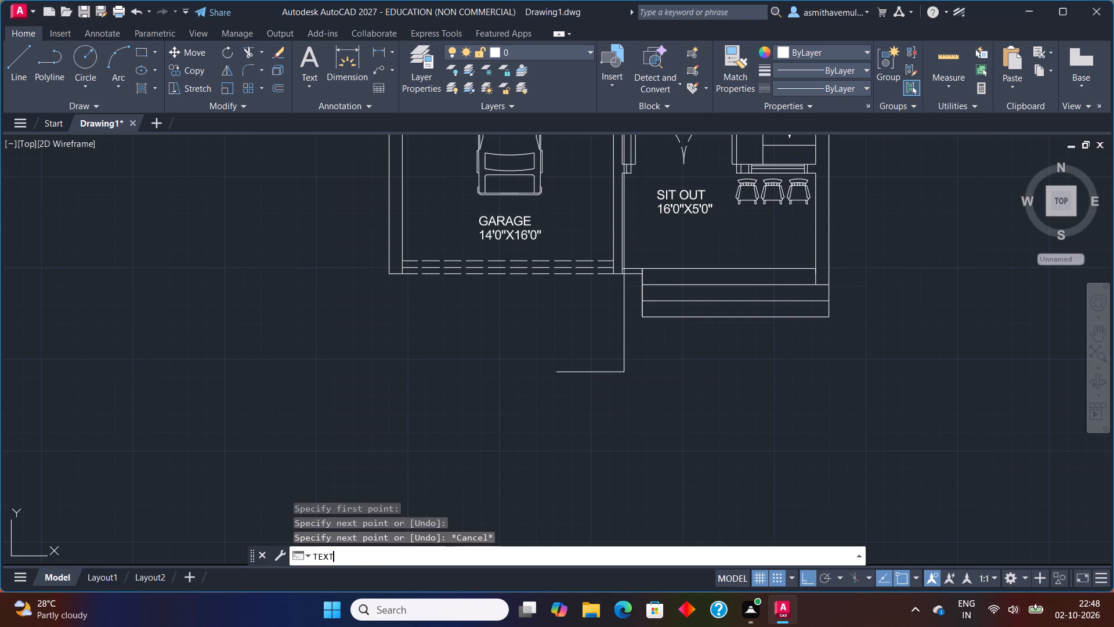
pyautogui.click(717, 389)
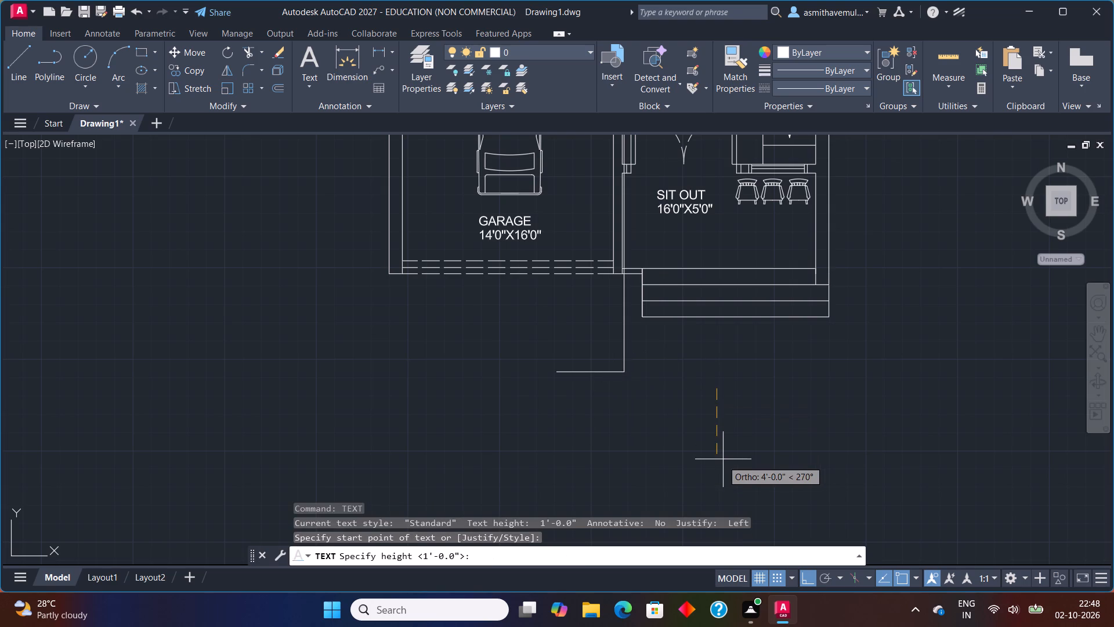
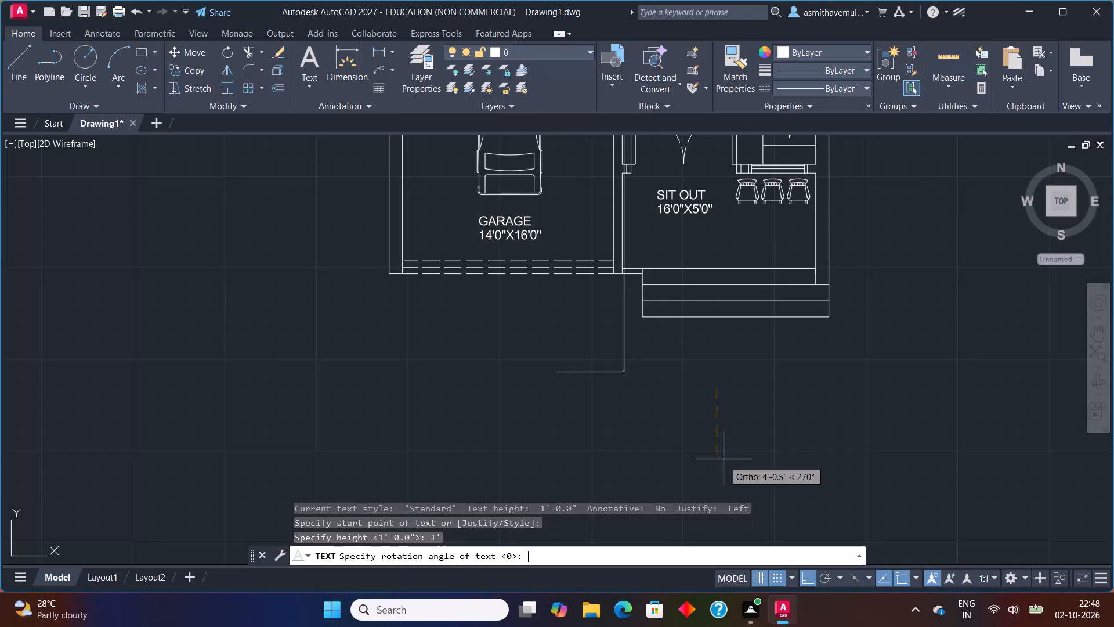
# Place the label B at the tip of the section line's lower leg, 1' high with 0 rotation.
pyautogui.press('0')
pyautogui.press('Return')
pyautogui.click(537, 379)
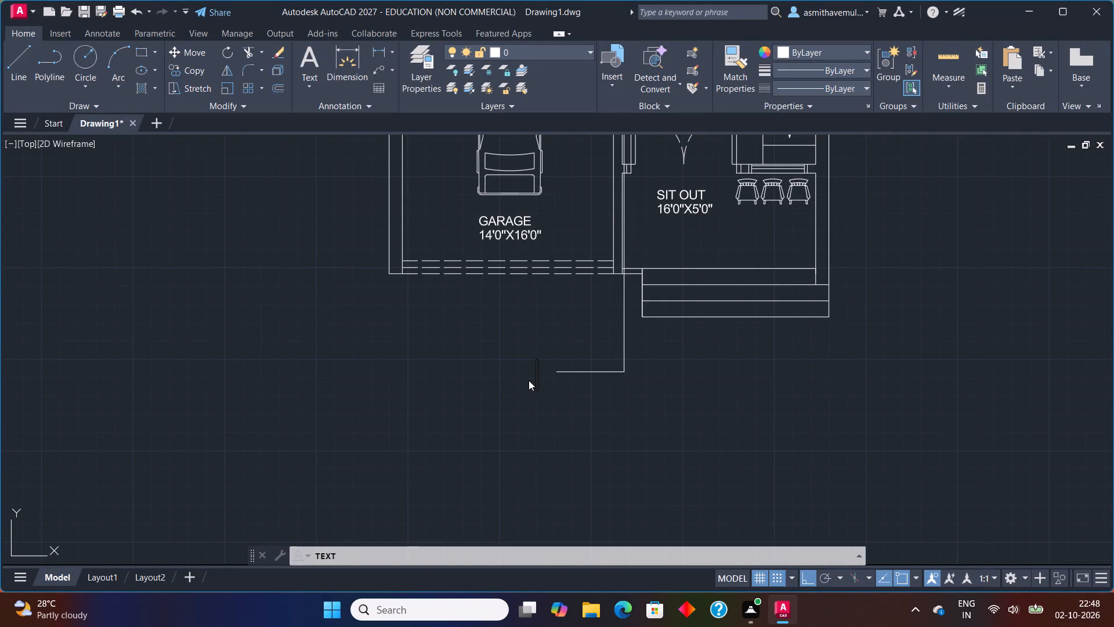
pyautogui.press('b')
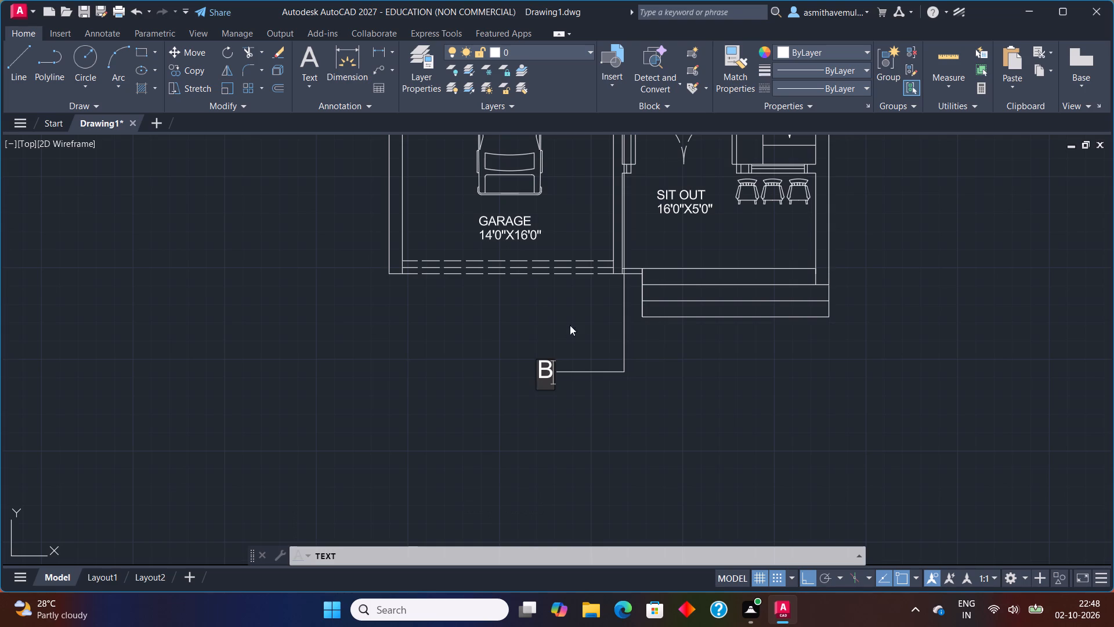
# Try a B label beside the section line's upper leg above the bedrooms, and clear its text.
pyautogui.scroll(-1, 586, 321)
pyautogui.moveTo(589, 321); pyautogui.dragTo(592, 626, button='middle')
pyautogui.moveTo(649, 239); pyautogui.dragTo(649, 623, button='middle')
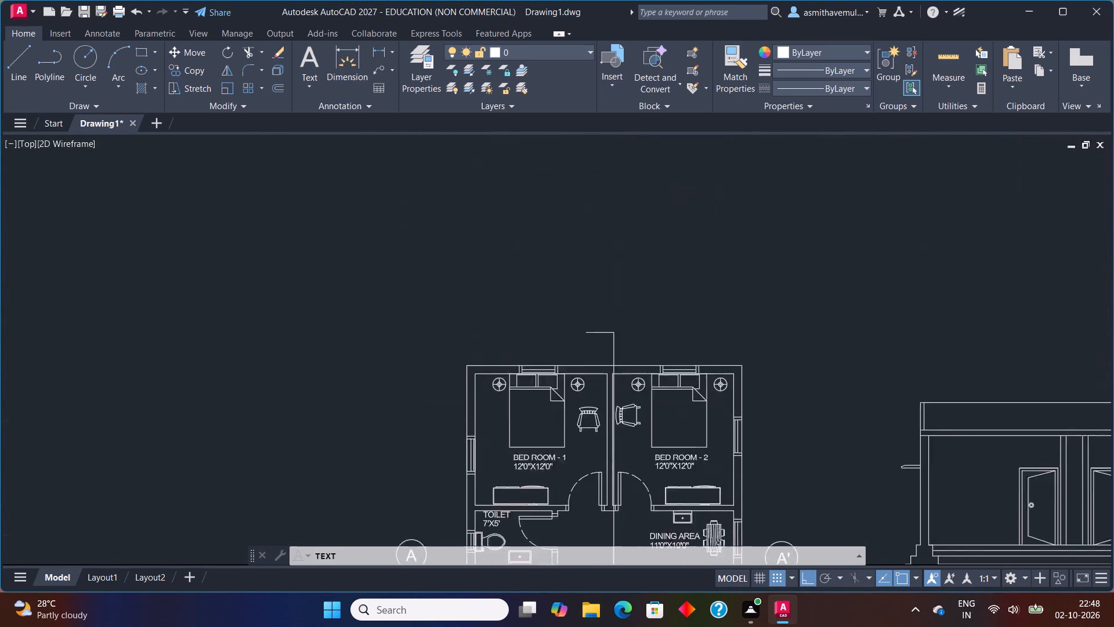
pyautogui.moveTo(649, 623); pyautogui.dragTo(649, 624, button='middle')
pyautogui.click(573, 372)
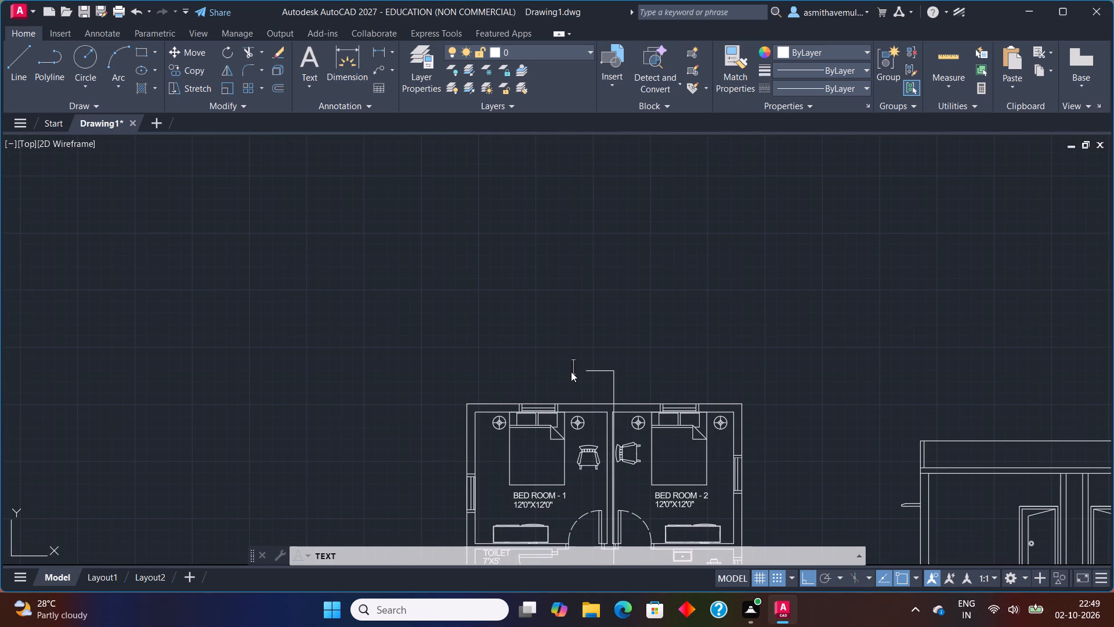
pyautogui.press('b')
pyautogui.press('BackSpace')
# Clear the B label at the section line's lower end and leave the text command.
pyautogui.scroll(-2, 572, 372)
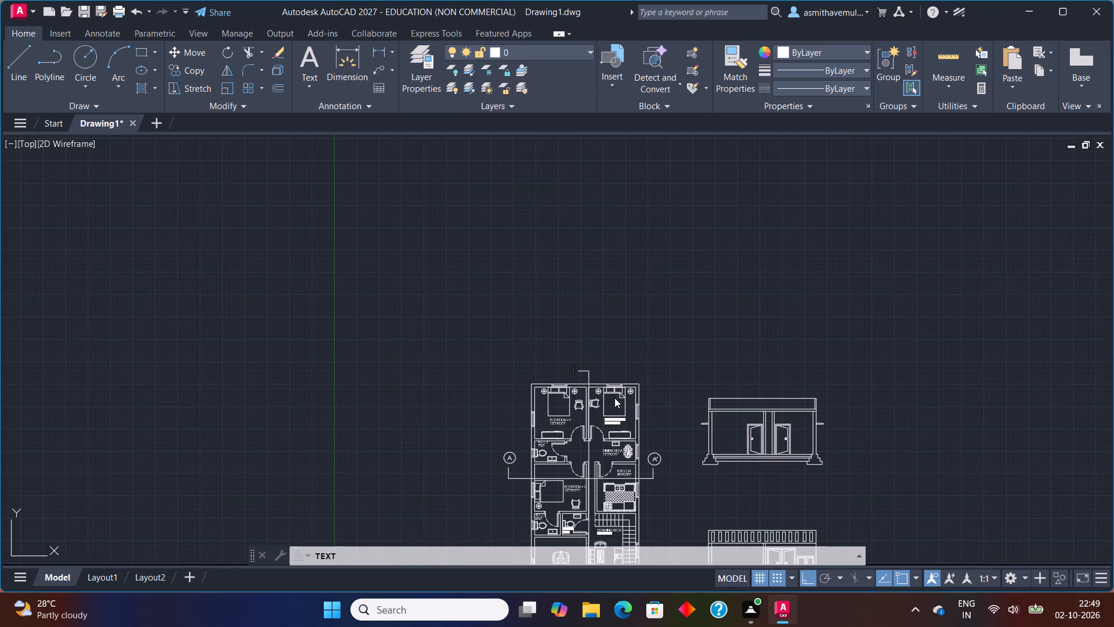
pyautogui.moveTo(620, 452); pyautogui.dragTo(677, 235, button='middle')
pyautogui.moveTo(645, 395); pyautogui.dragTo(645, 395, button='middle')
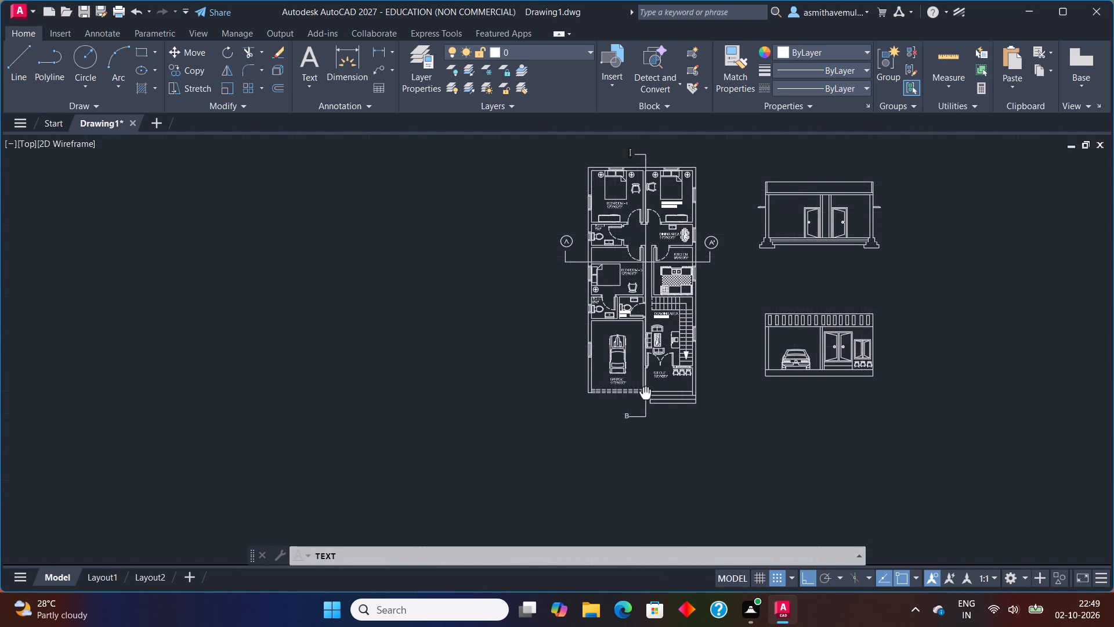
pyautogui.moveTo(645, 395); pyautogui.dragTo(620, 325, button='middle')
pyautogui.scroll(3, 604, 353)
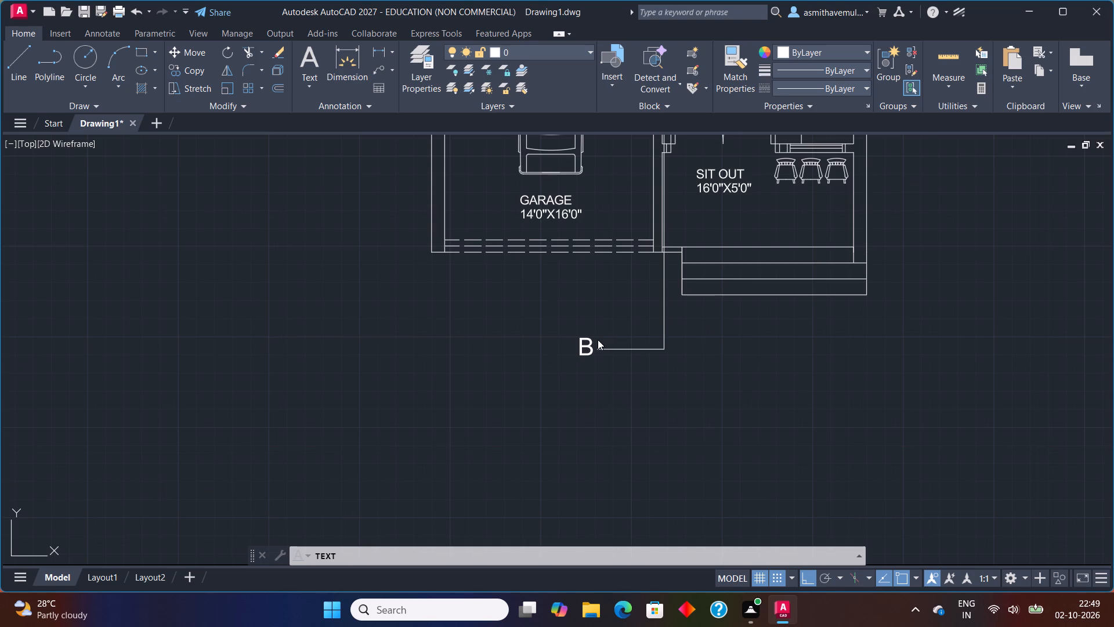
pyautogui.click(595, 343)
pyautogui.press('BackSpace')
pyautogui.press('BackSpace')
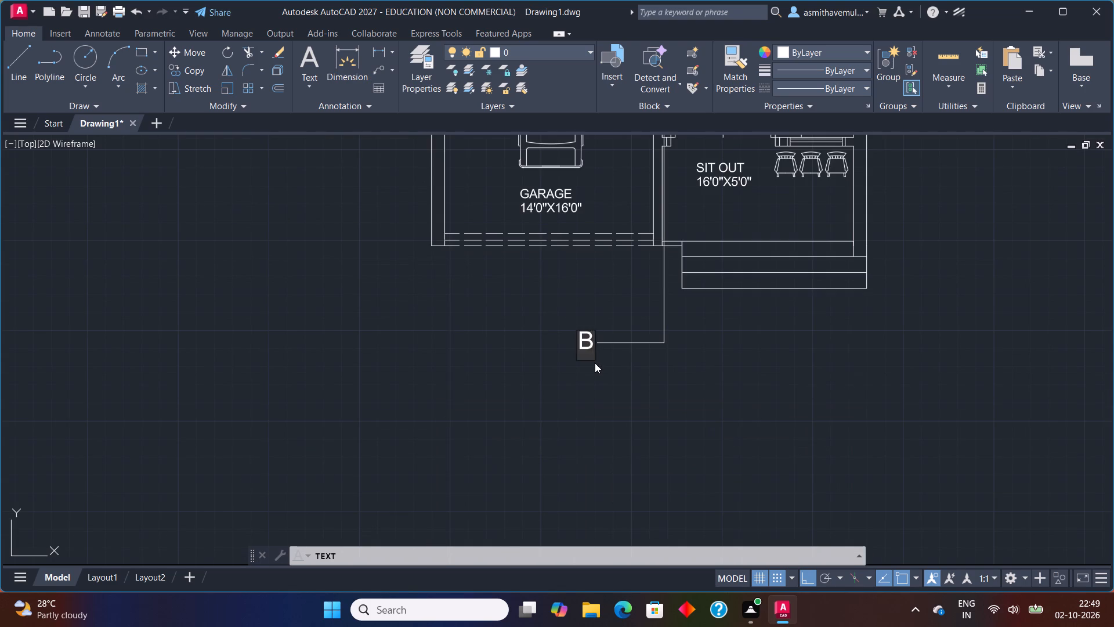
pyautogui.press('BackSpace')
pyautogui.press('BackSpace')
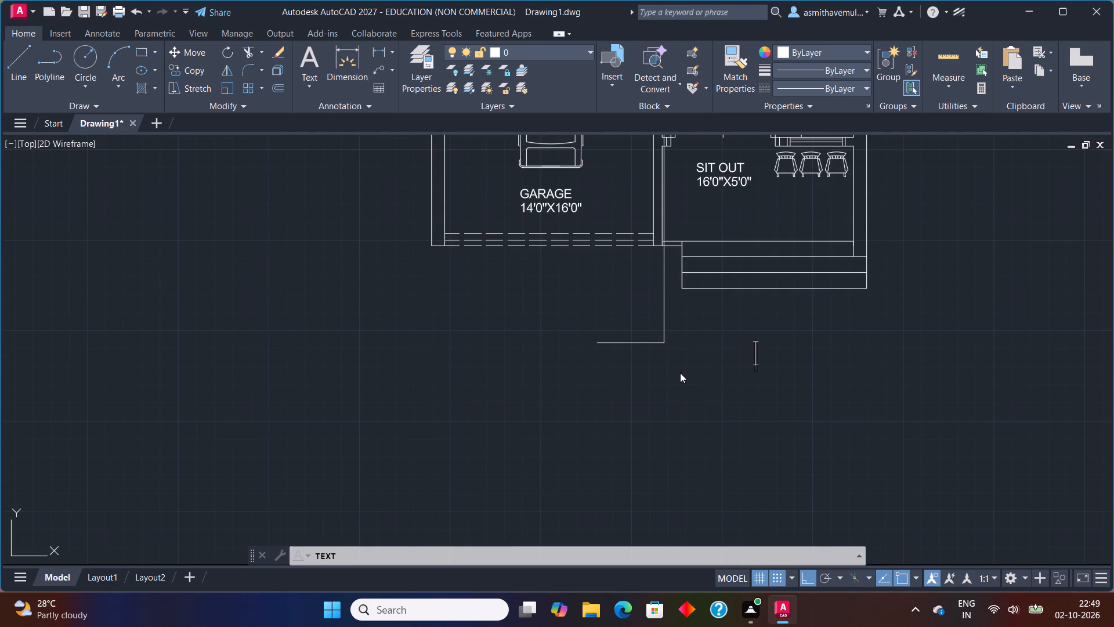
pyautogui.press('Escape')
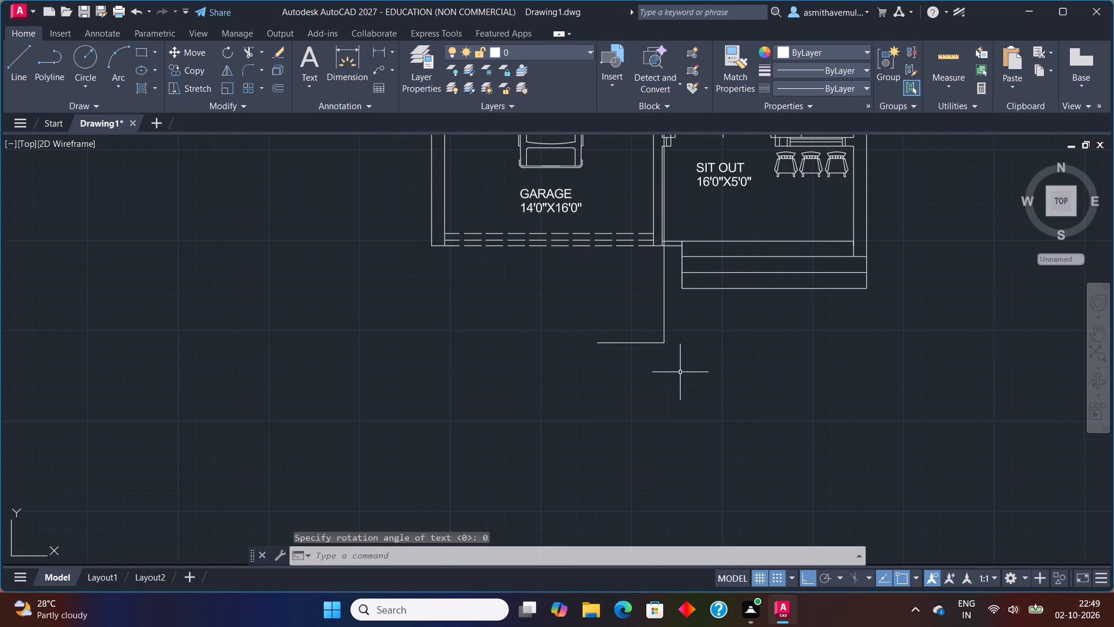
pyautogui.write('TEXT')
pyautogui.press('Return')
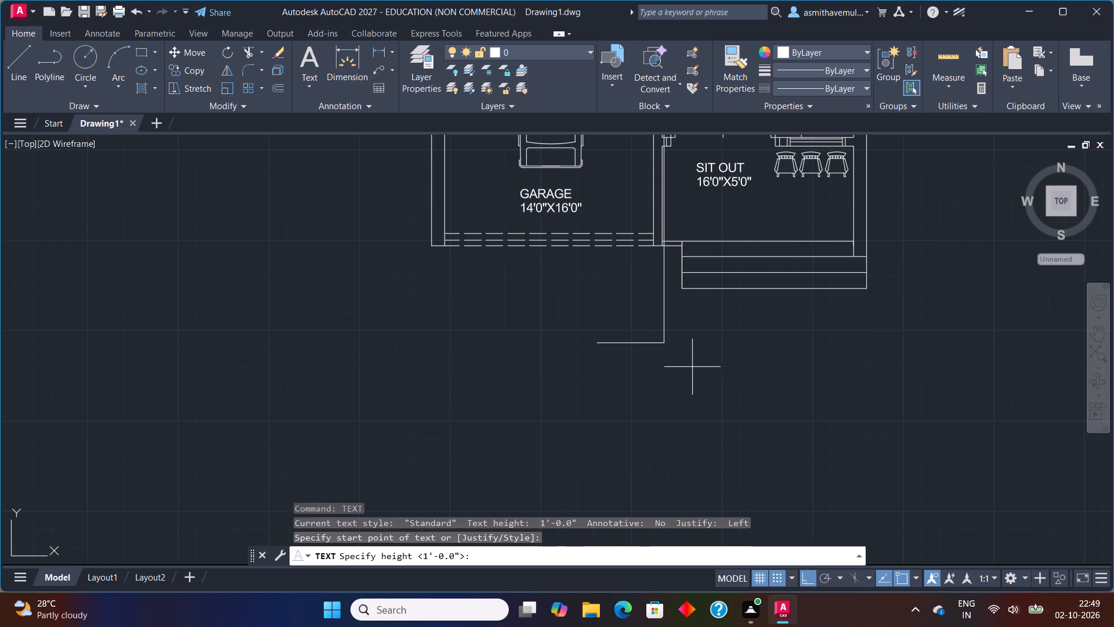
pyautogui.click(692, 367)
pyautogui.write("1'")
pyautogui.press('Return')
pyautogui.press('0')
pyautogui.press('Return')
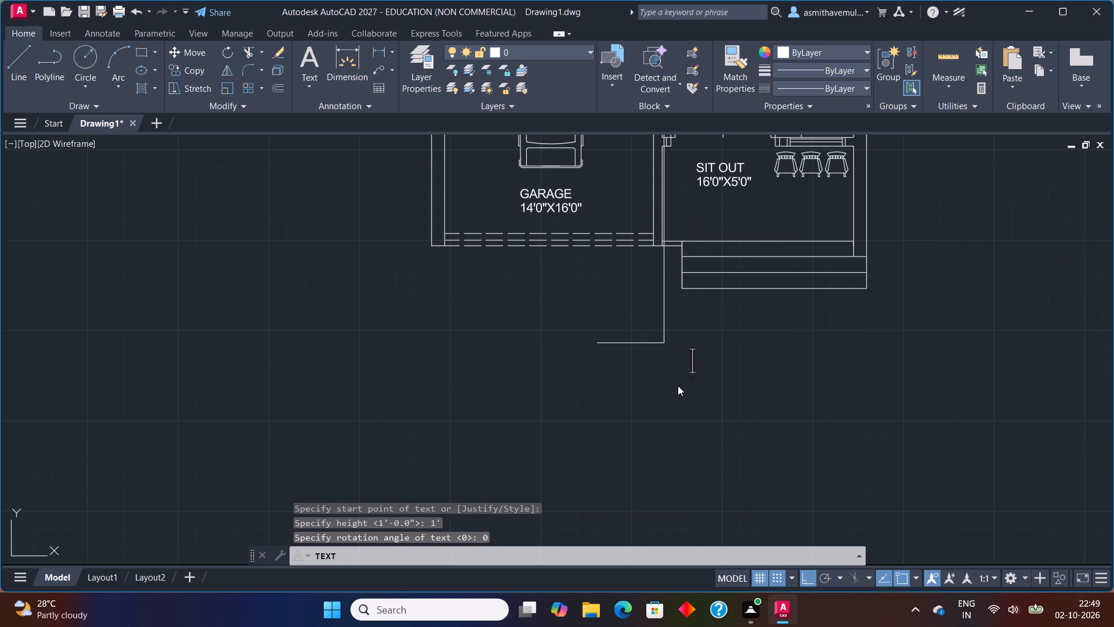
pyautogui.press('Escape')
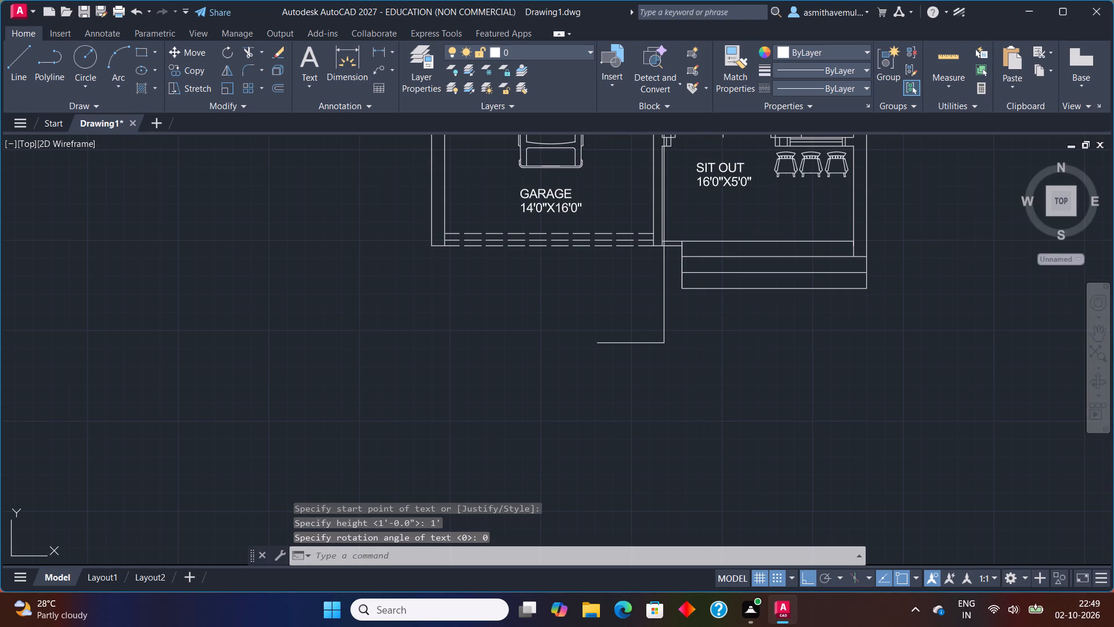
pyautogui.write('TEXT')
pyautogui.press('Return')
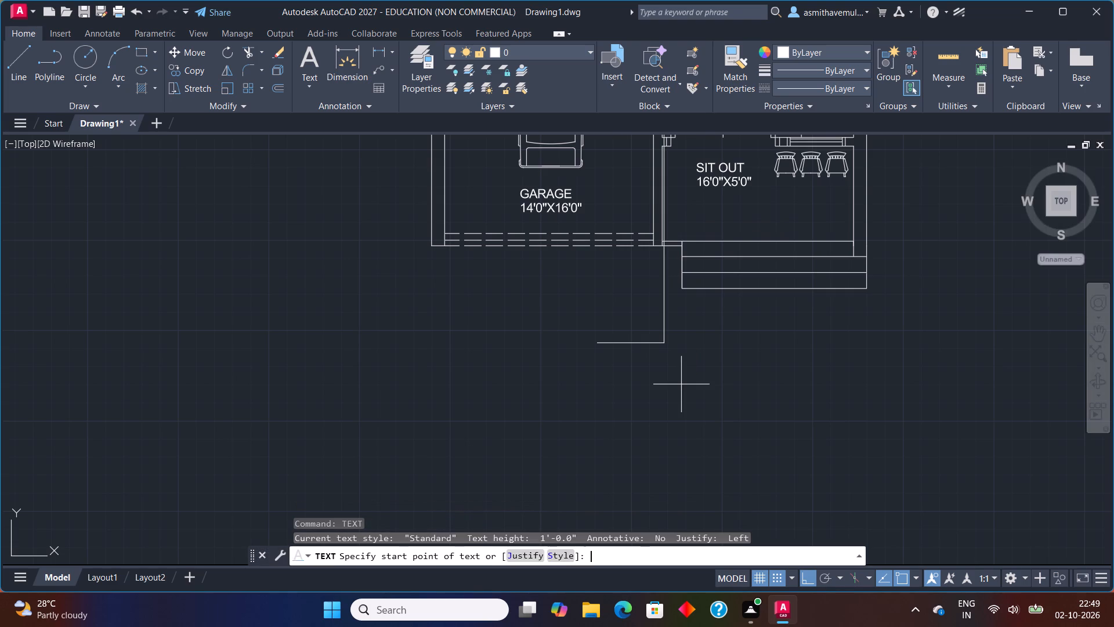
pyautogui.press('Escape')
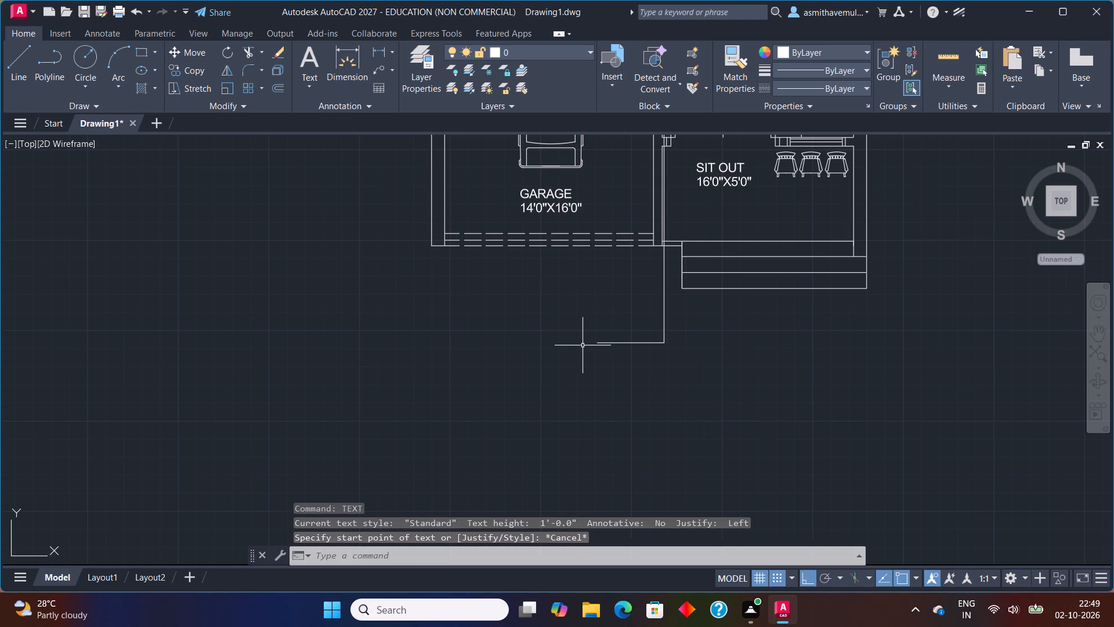
# Add the single-line text B beside the section line's lower leg, with 1' height and 0 rotation.
pyautogui.write('TEXT')
pyautogui.press('Return')
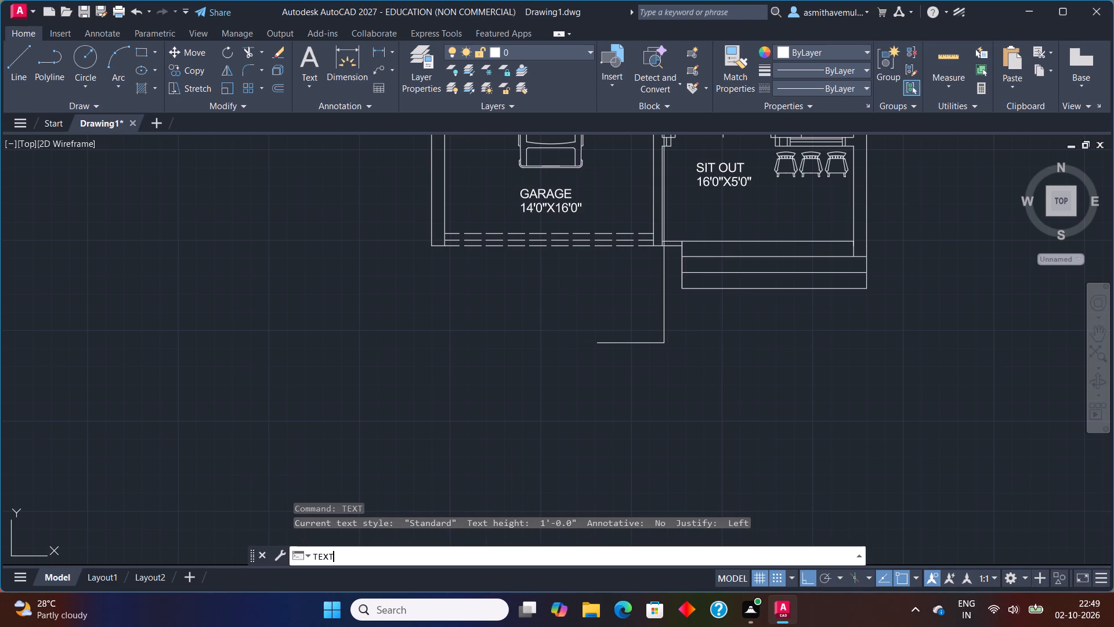
pyautogui.moveTo(545, 362); pyautogui.dragTo(541, 385)
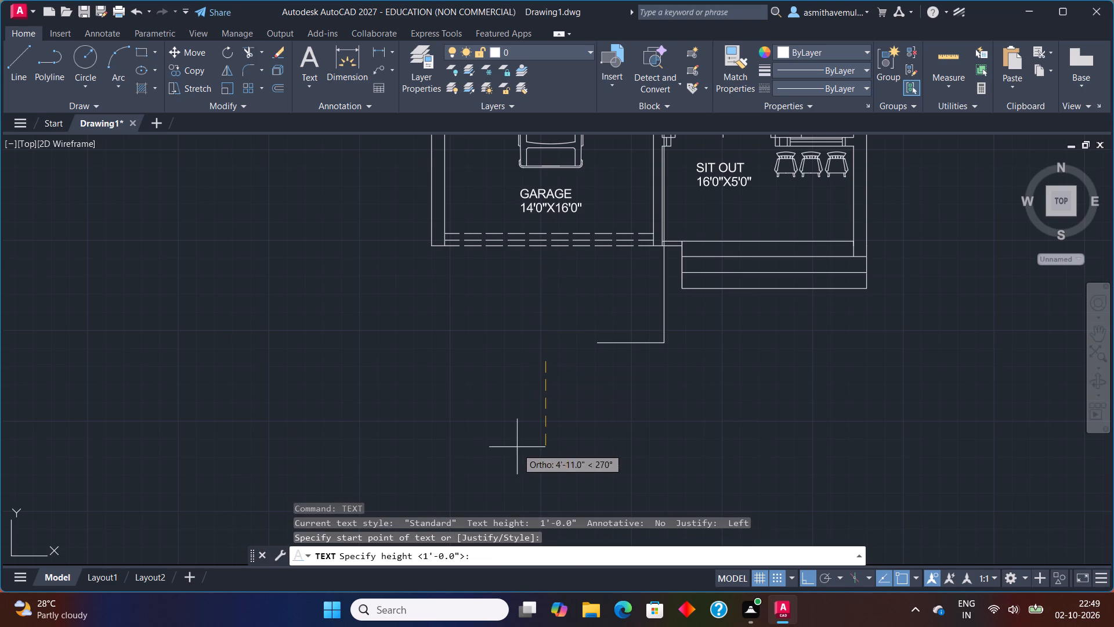
pyautogui.press('1')
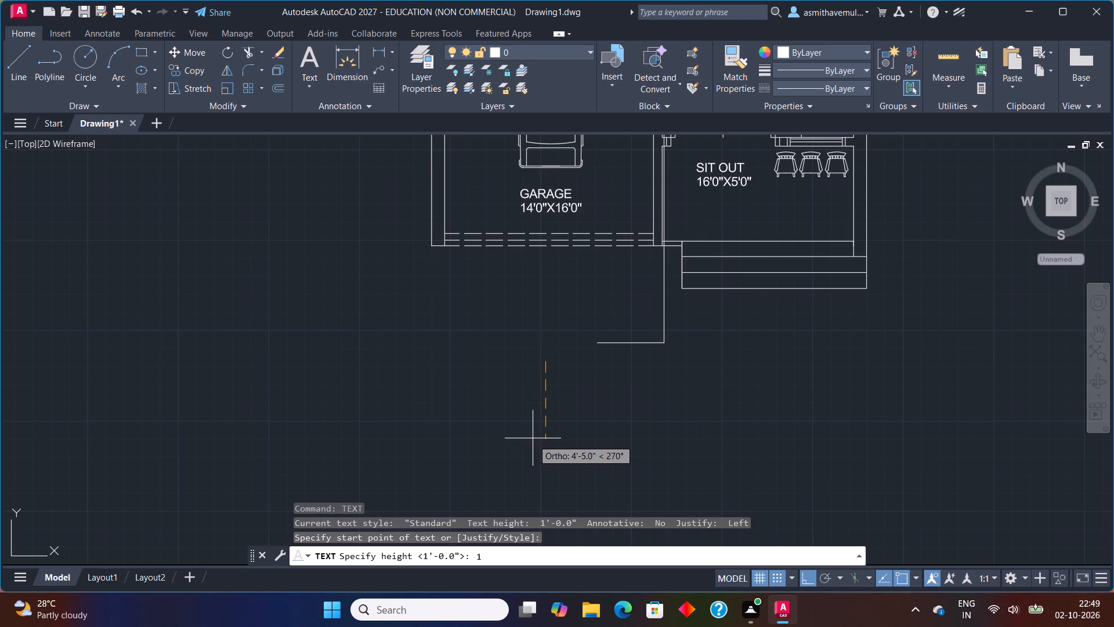
pyautogui.press("'")
pyautogui.press('Return')
pyautogui.press('0')
pyautogui.press('Return')
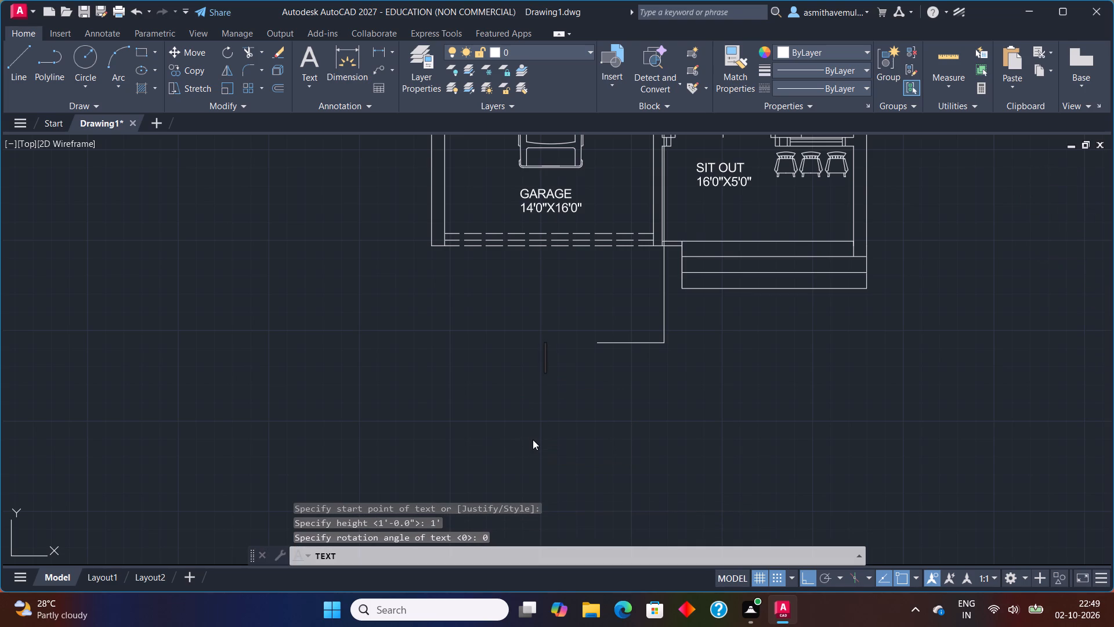
pyautogui.click(559, 349)
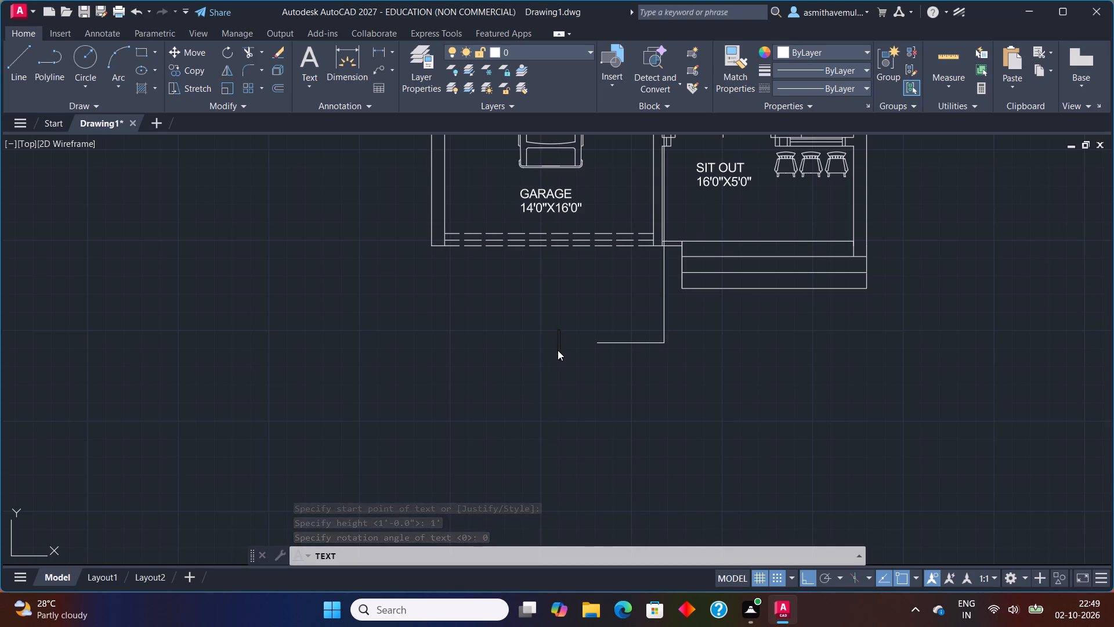
pyautogui.press('b')
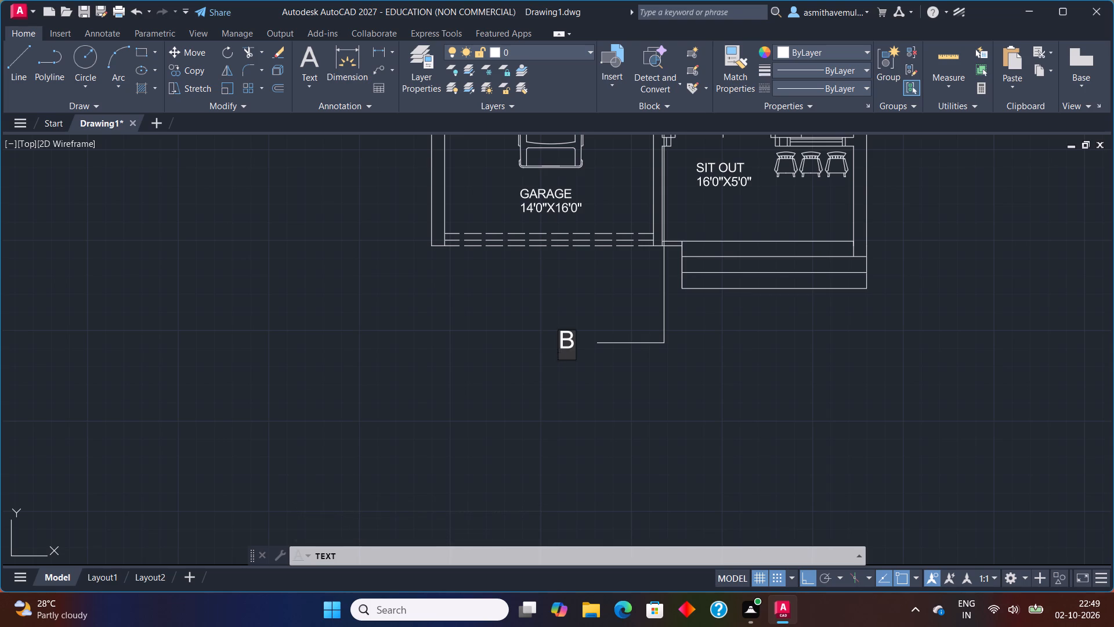
# Add the label B' beside the section line's upper leg above the bedrooms and finish the text.
pyautogui.scroll(-1, 573, 342)
pyautogui.moveTo(635, 322); pyautogui.dragTo(602, 564, button='middle')
pyautogui.moveTo(589, 384); pyautogui.dragTo(555, 539, button='middle')
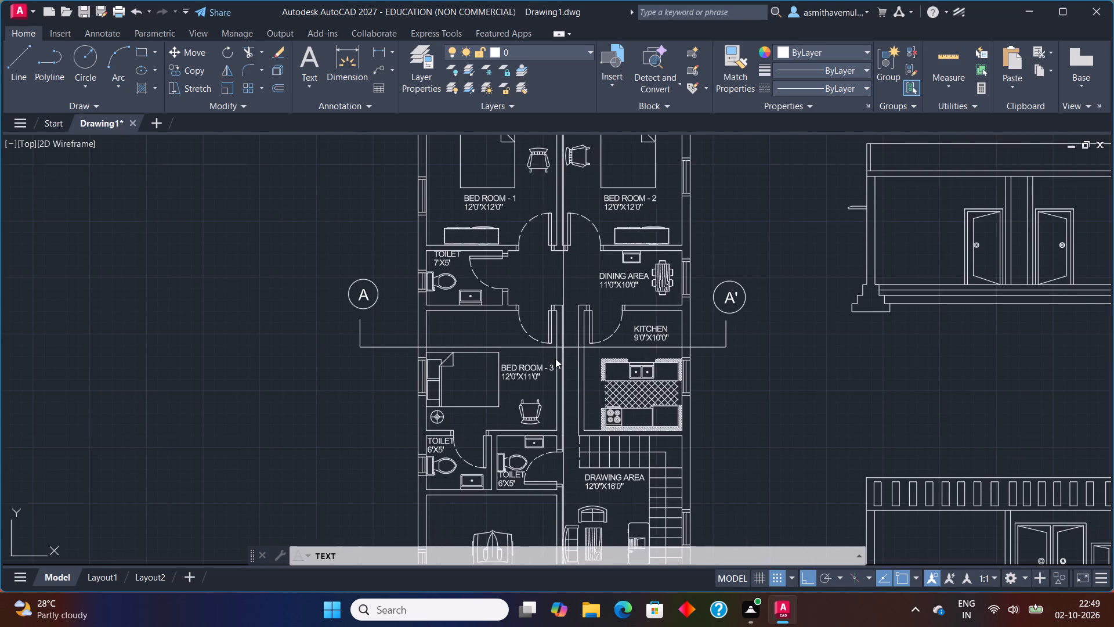
pyautogui.moveTo(555, 344); pyautogui.dragTo(534, 521, button='middle')
pyautogui.scroll(2, 504, 247)
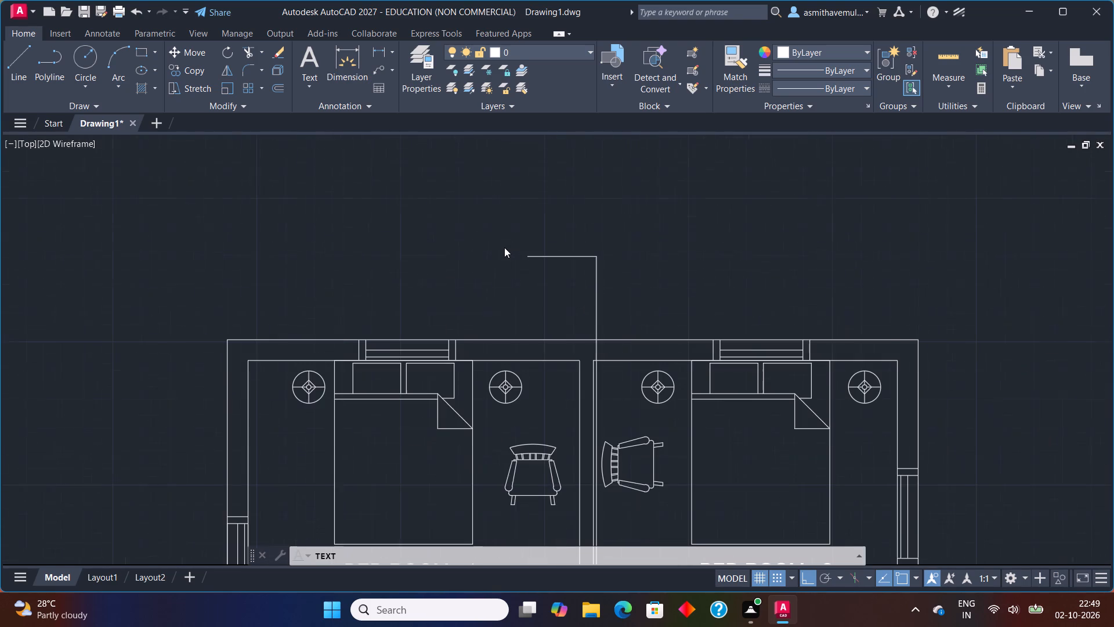
pyautogui.click(489, 254)
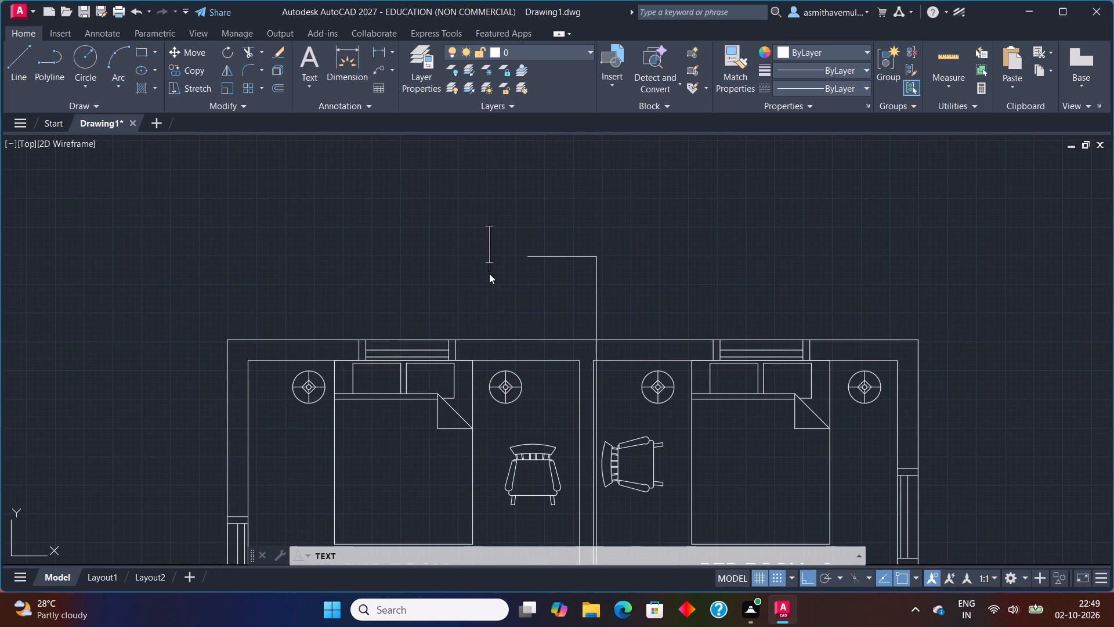
pyautogui.click(479, 272)
pyautogui.write("B'")
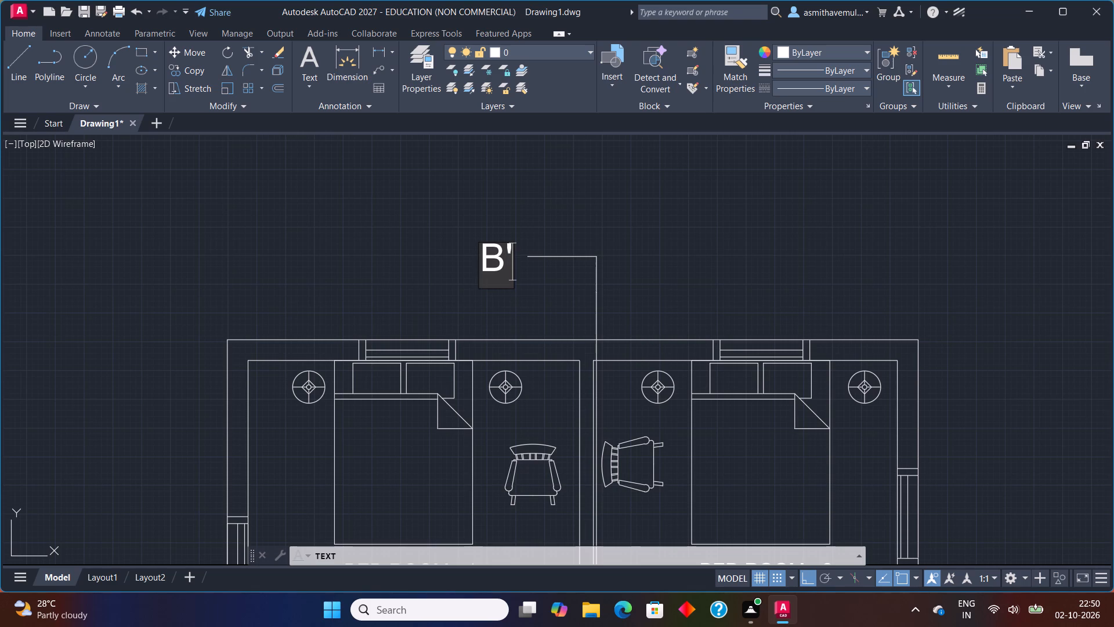
pyautogui.click(452, 275)
pyautogui.press('Escape')
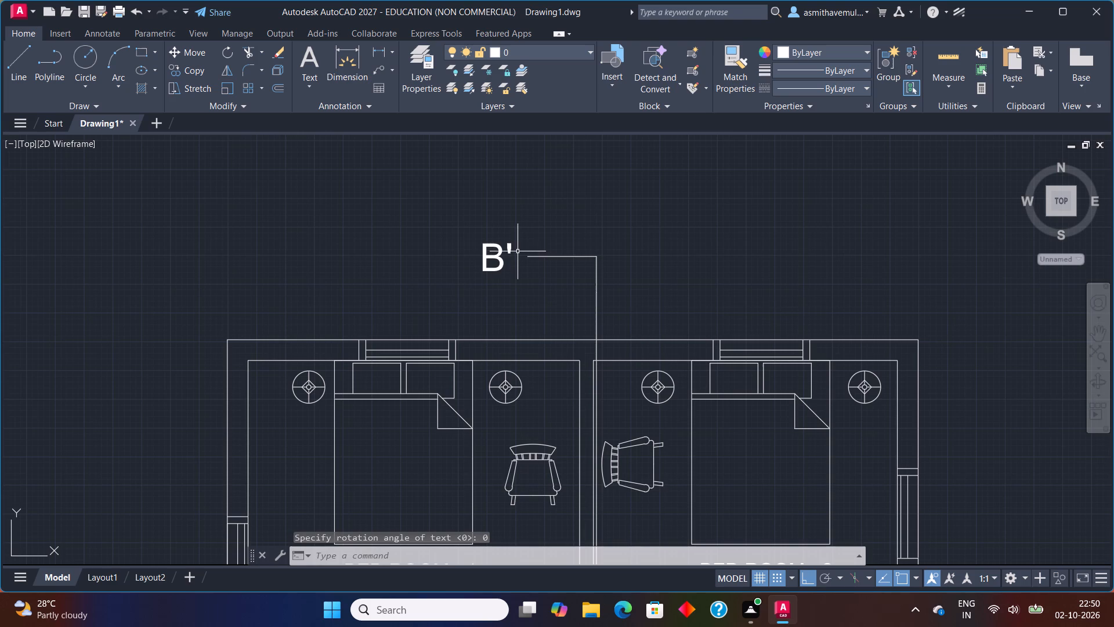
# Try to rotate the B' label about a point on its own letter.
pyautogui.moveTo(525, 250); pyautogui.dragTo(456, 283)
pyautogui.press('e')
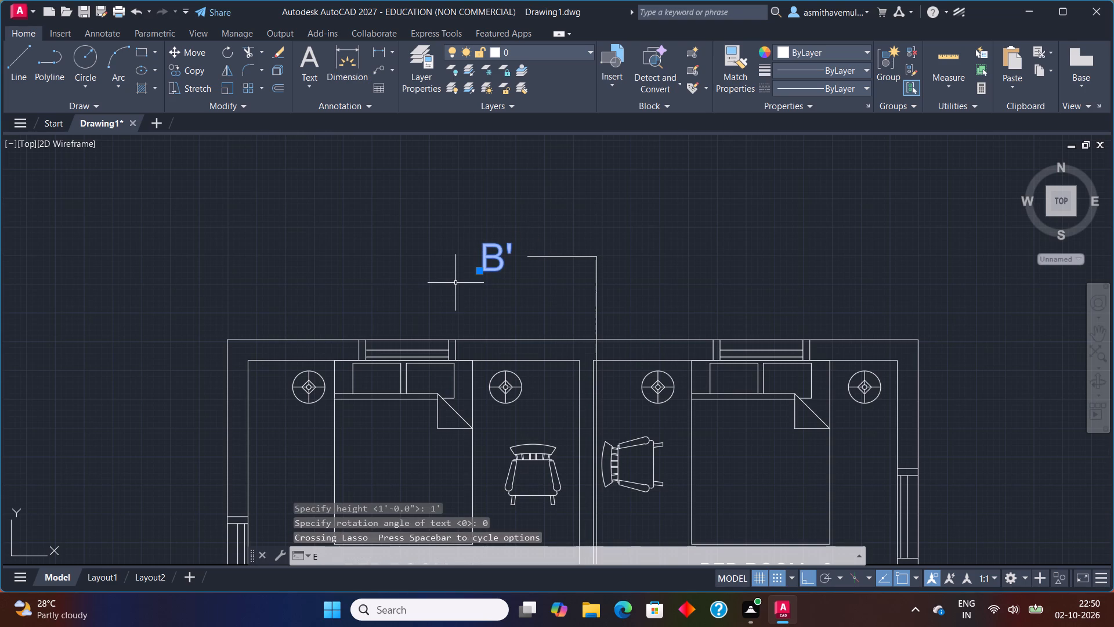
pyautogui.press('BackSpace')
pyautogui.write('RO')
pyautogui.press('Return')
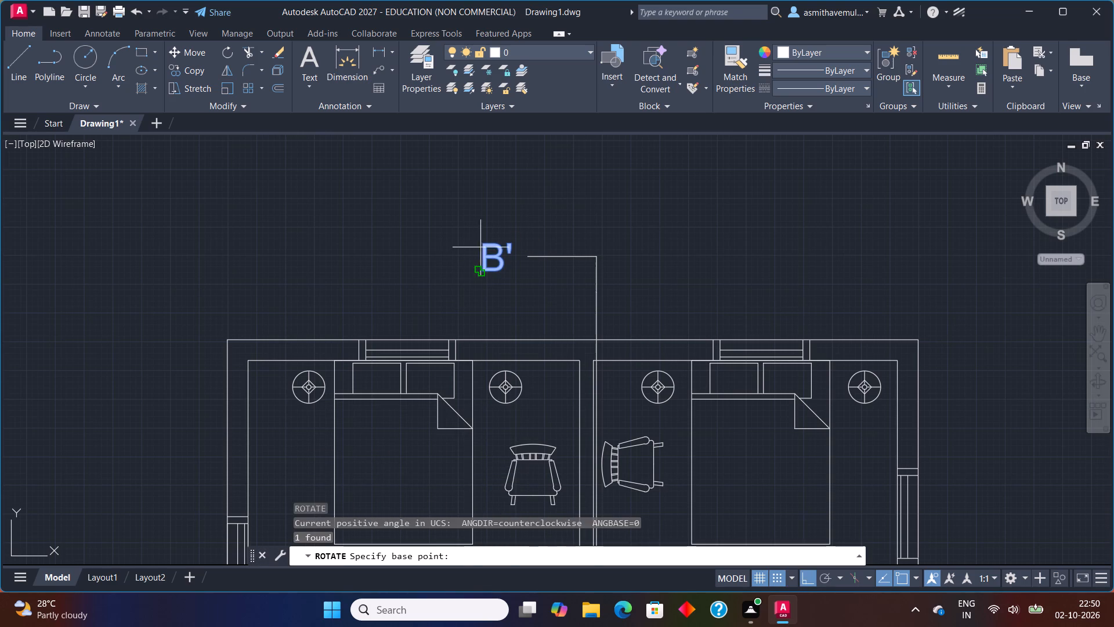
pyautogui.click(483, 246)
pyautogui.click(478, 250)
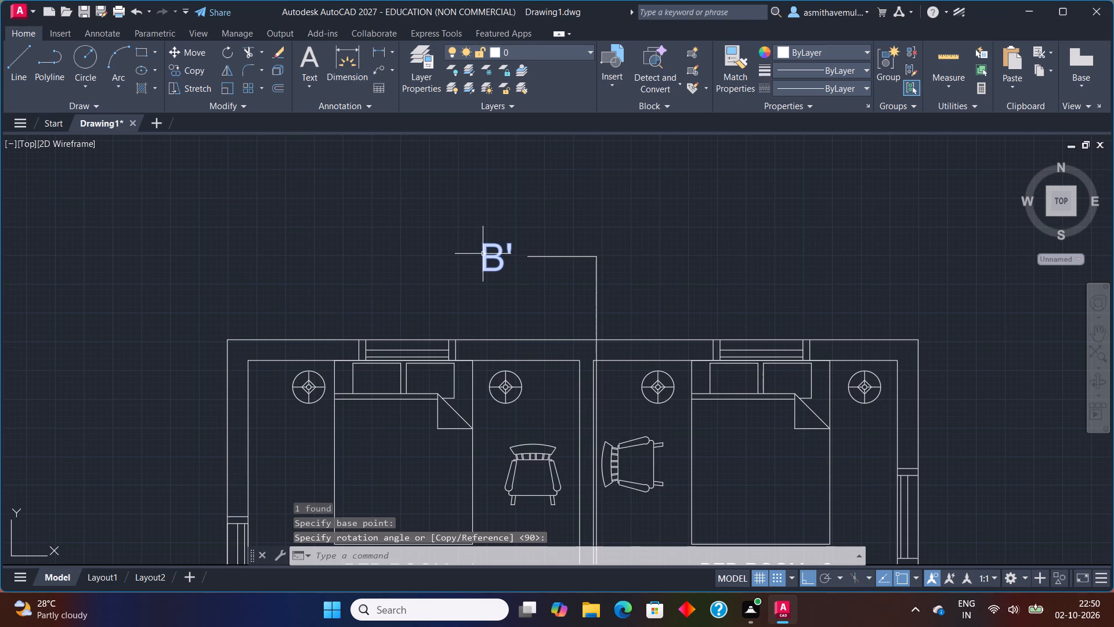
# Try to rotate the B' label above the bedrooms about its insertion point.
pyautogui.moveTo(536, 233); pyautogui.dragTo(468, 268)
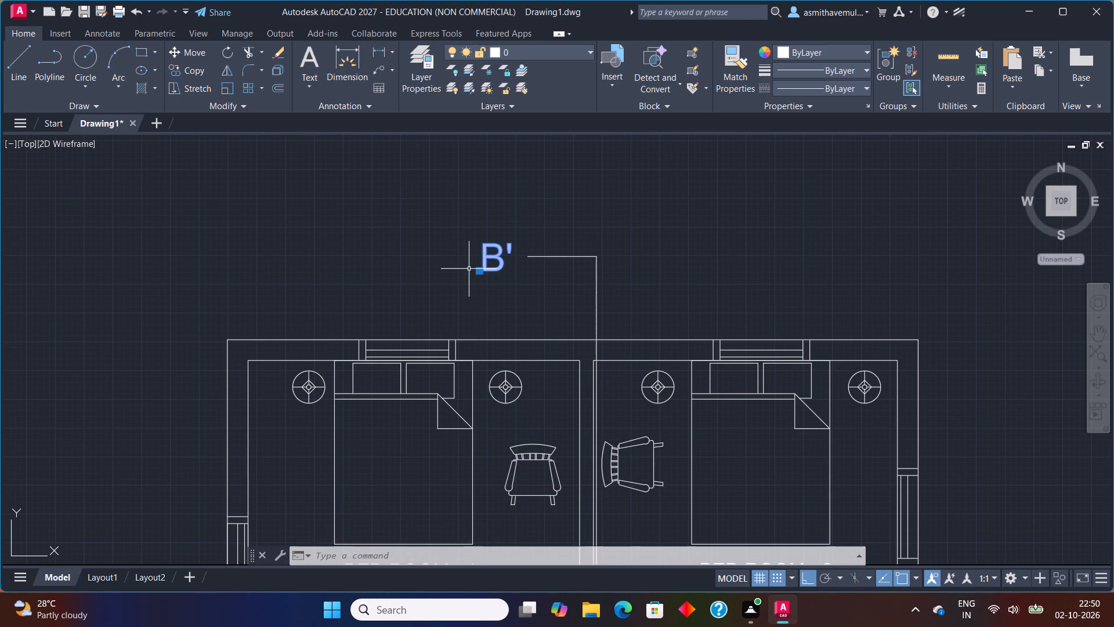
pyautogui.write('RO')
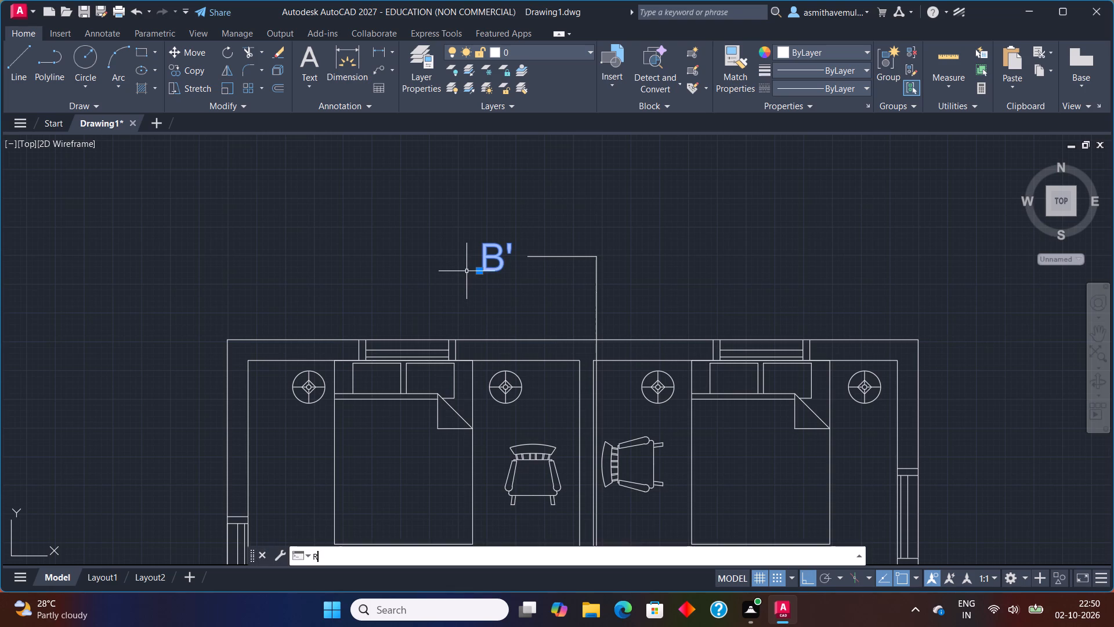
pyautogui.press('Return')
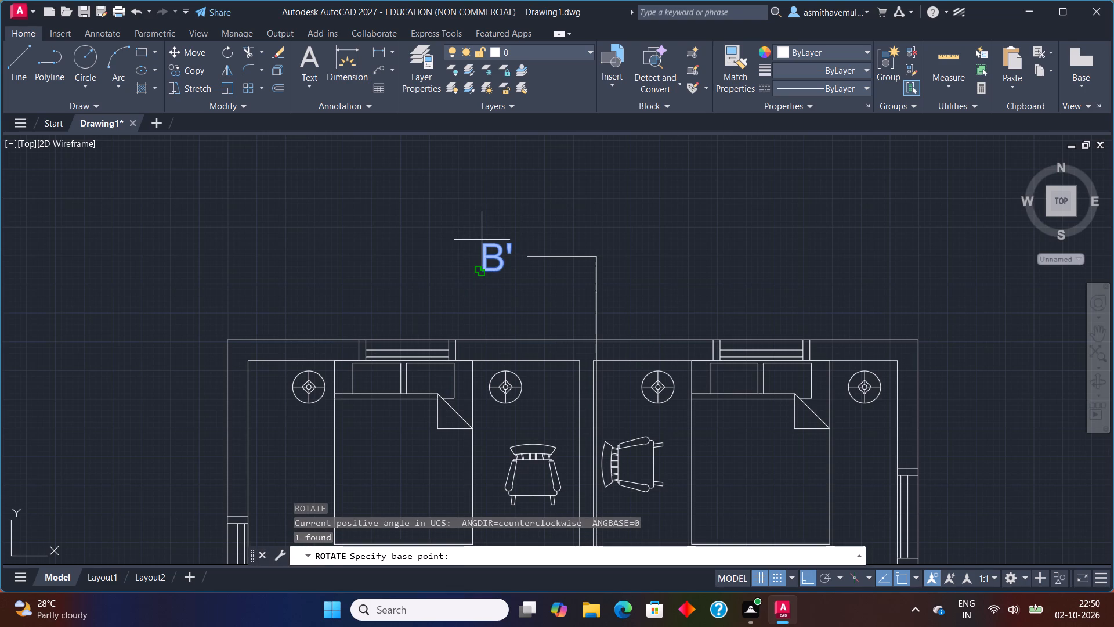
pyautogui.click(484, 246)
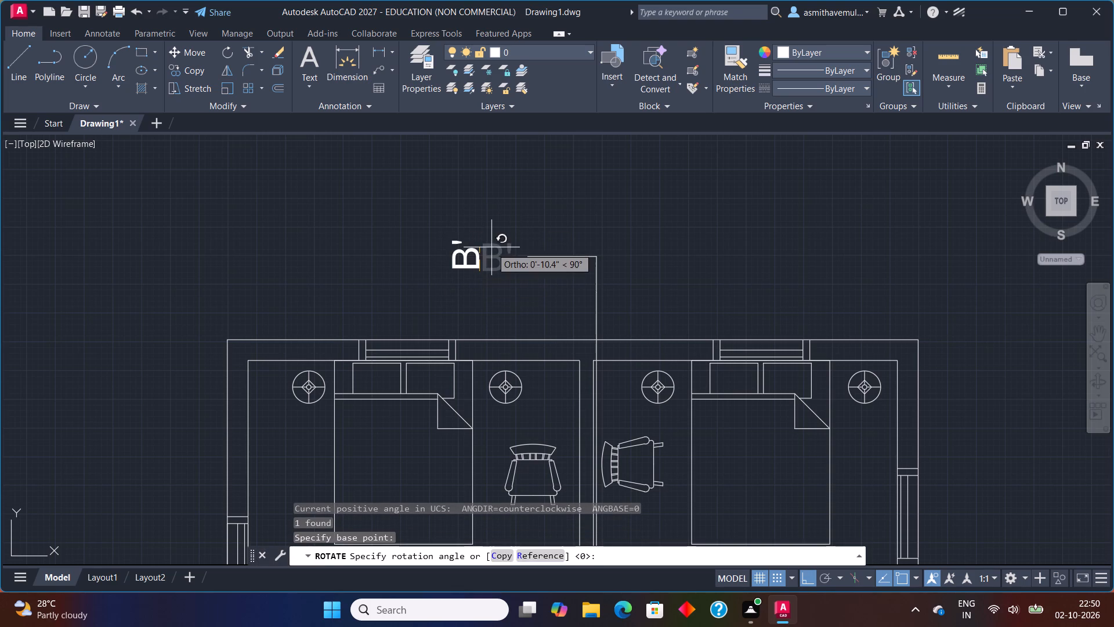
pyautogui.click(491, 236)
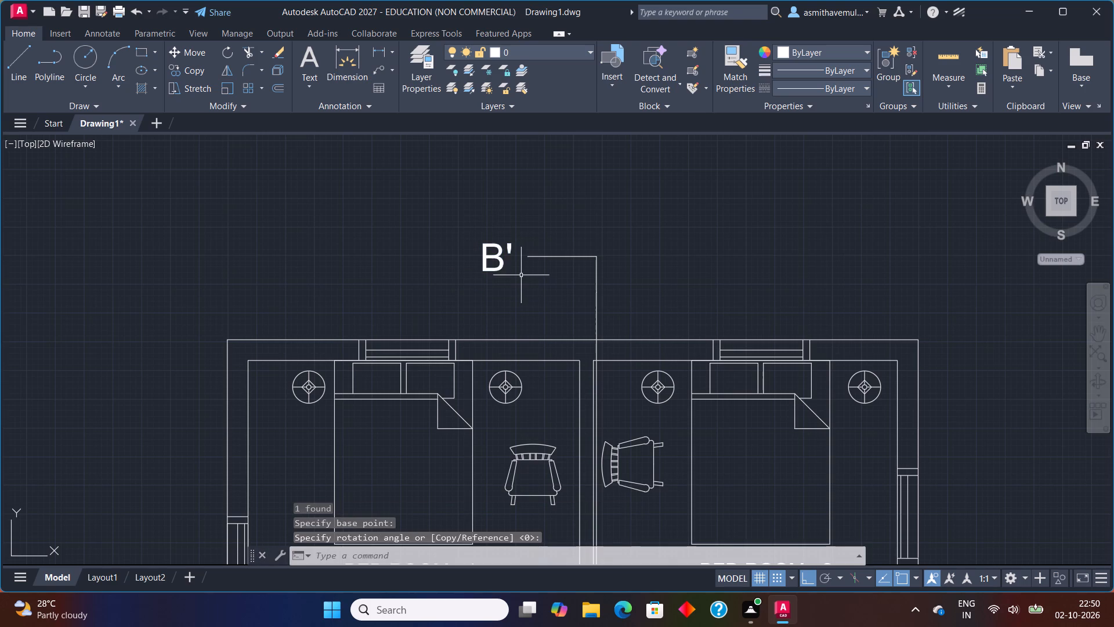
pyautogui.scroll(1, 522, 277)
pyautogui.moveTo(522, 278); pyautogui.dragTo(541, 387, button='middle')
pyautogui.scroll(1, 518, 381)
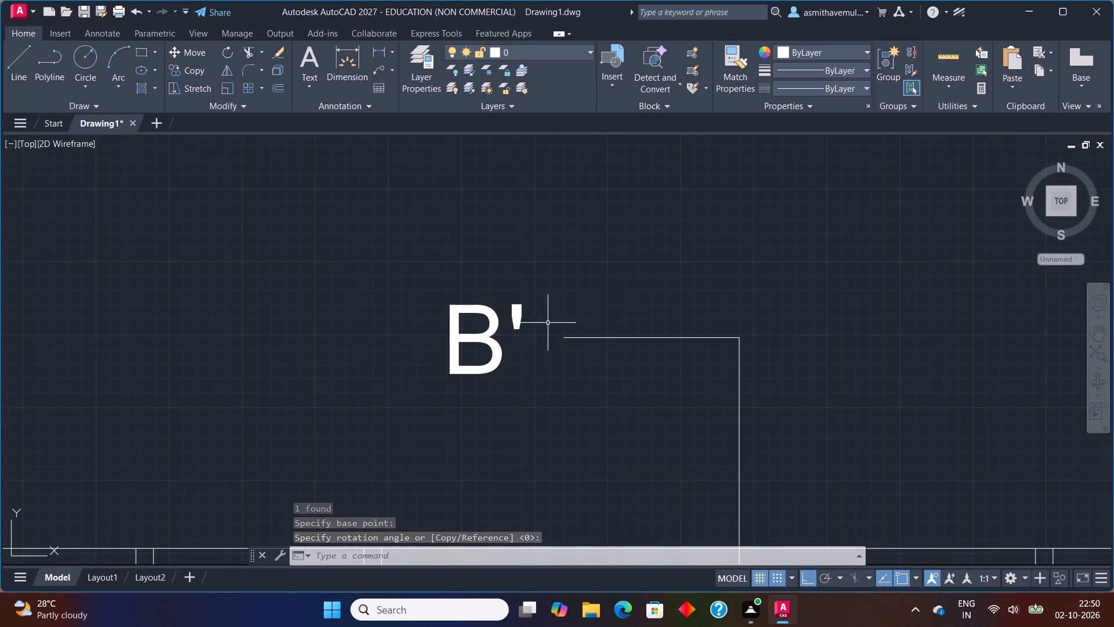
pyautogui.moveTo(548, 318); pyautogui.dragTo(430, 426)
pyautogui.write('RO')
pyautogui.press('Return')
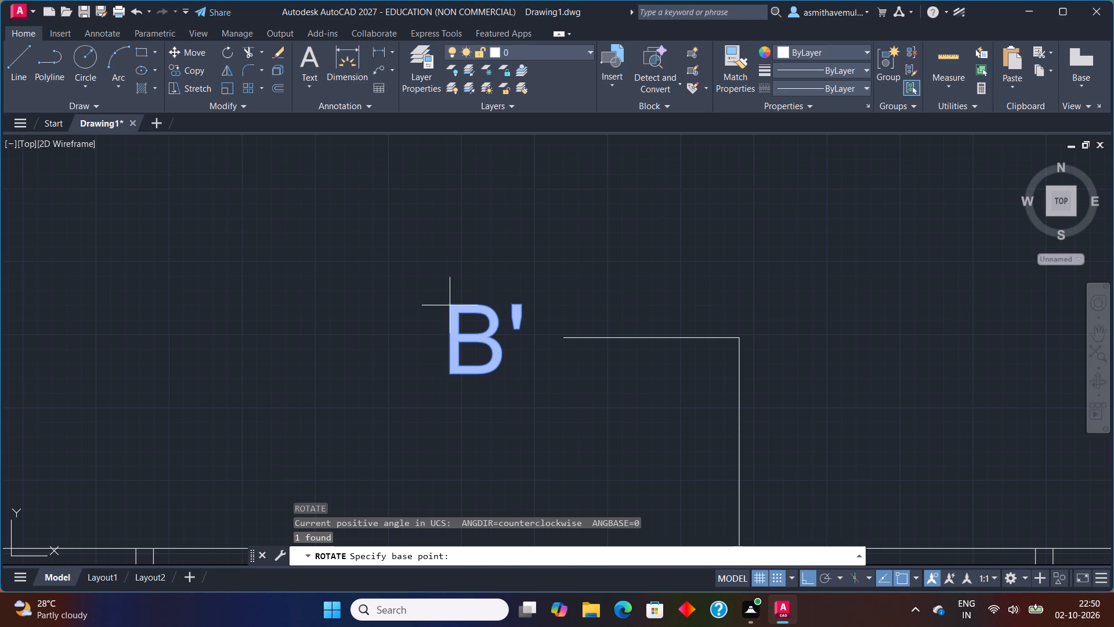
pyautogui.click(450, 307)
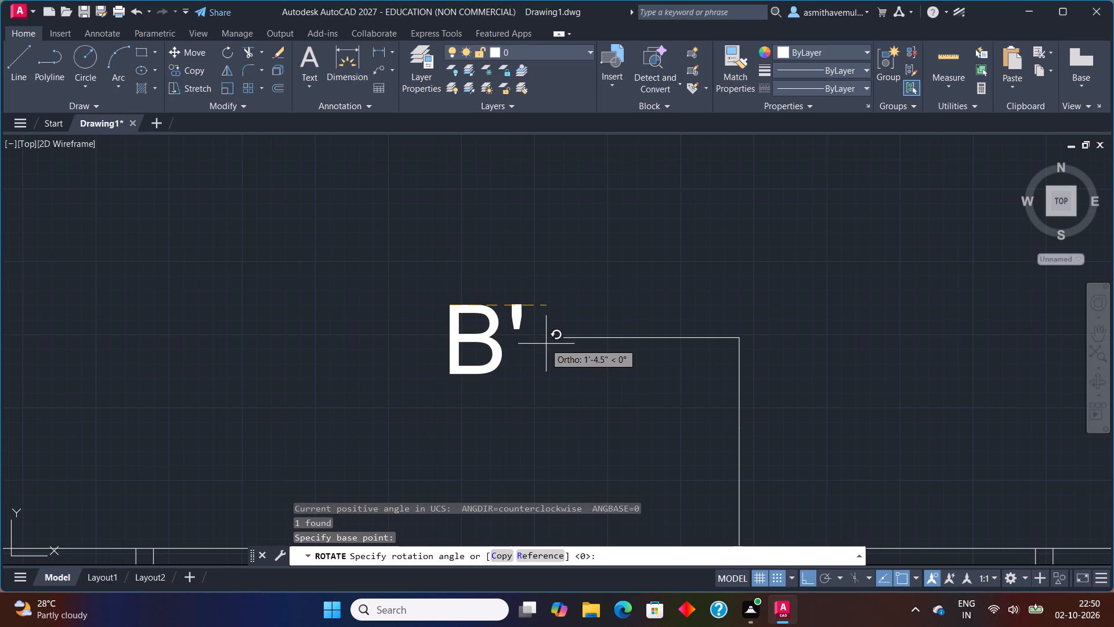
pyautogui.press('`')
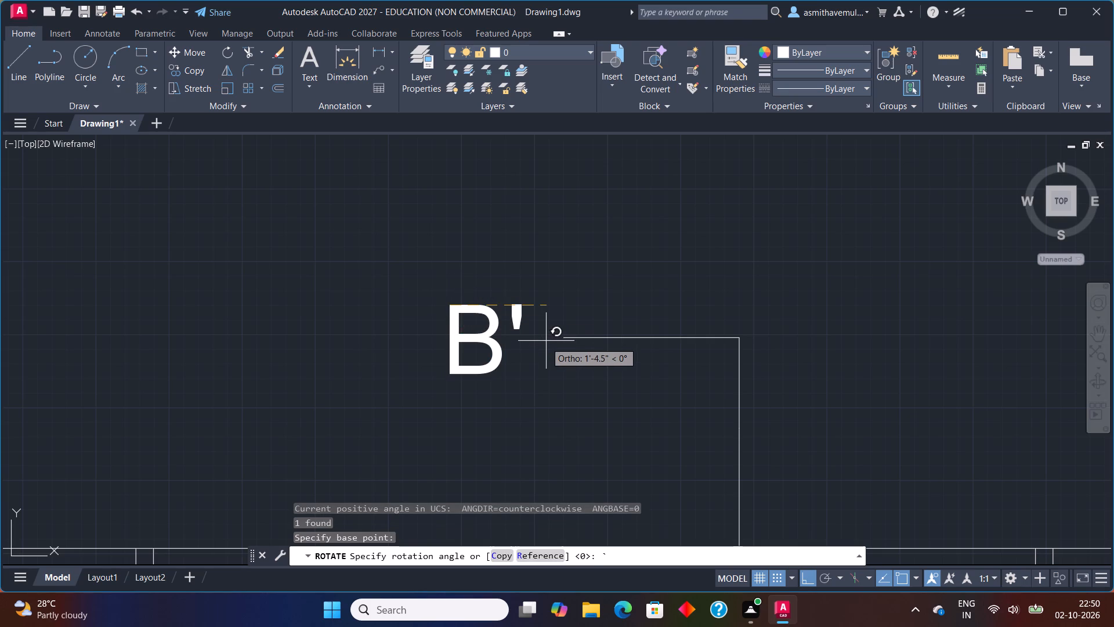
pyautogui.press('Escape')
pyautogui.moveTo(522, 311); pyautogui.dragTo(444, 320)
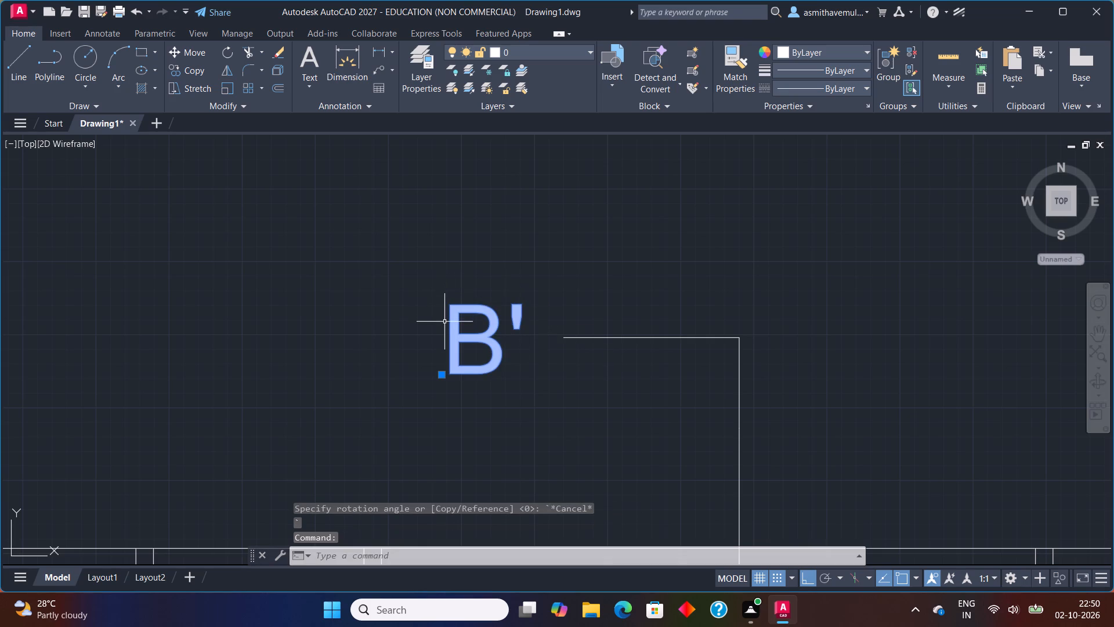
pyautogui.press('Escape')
# Rotate the B' label by 270° about its insertion point.
pyautogui.moveTo(504, 283); pyautogui.dragTo(461, 313)
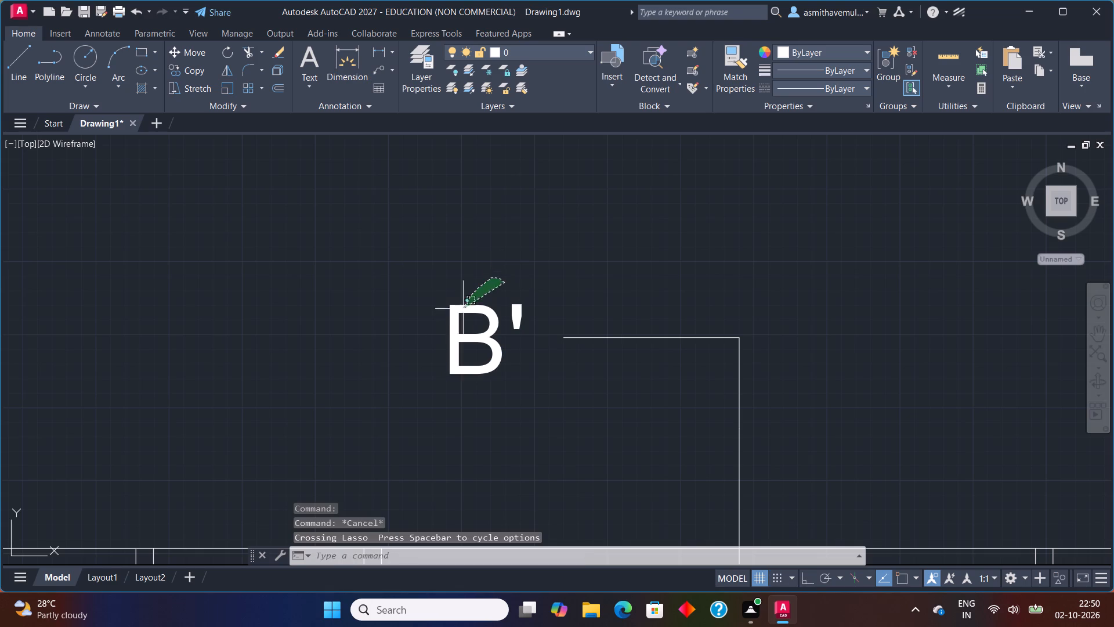
pyautogui.moveTo(461, 313); pyautogui.dragTo(531, 435)
pyautogui.press('r')
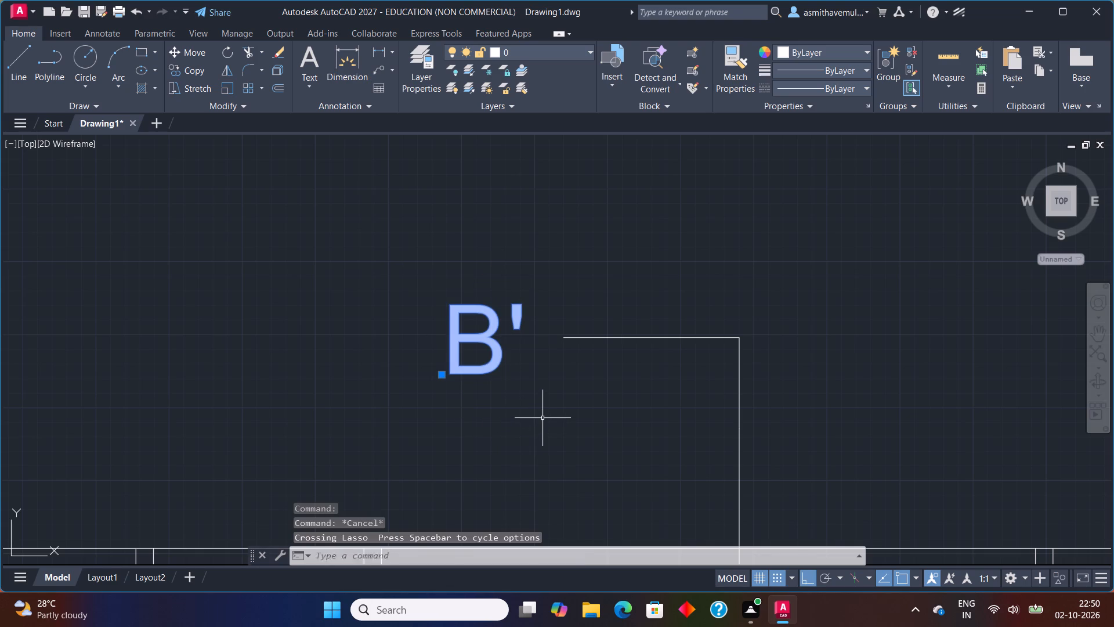
pyautogui.press('o')
pyautogui.press('Return')
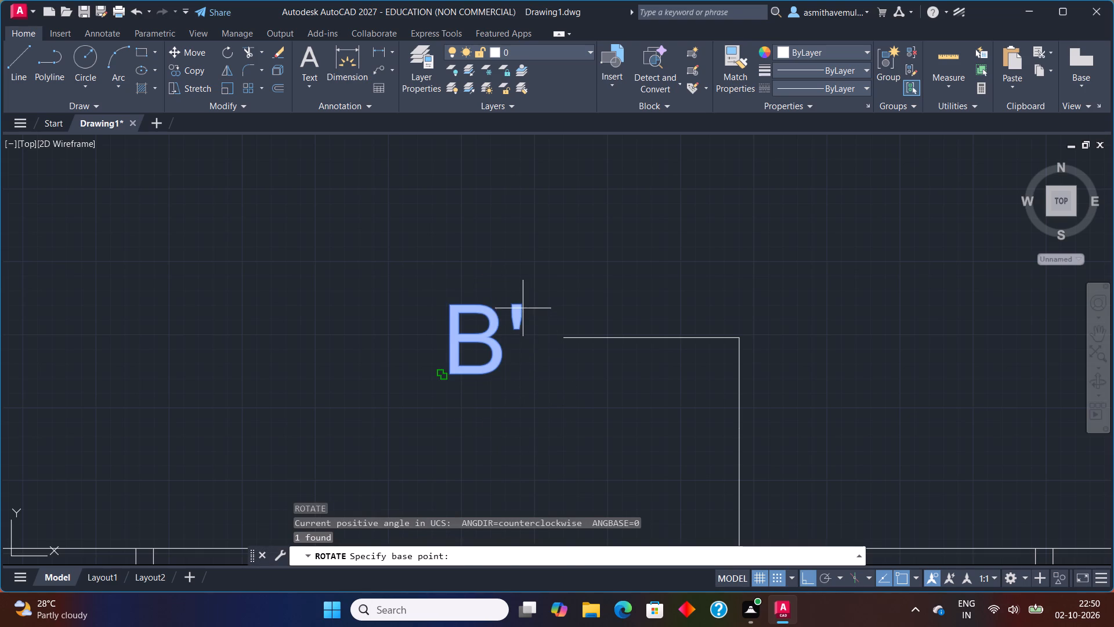
pyautogui.click(523, 310)
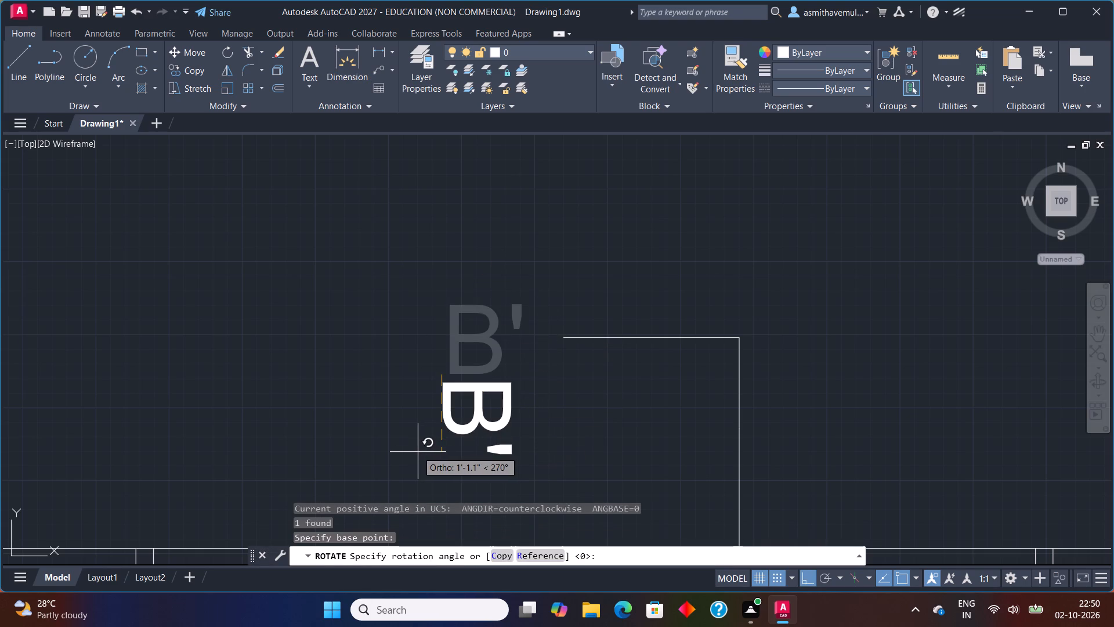
pyautogui.click(417, 451)
# Move the rotated B' label straight up so it sits beside the free end of the section line's upper leg.
pyautogui.moveTo(548, 399); pyautogui.dragTo(545, 498)
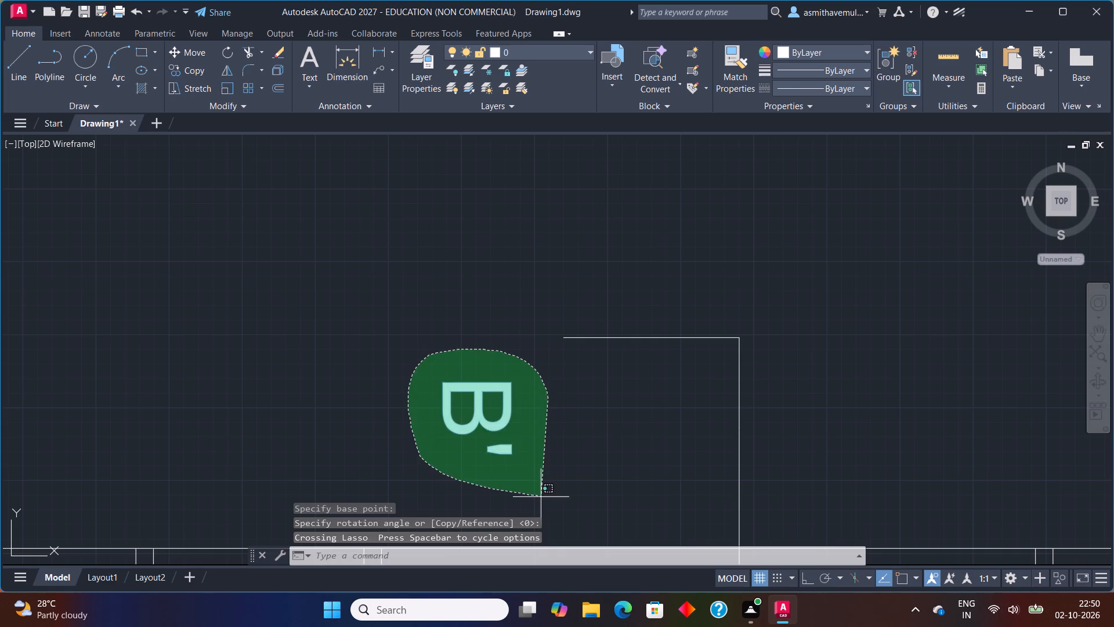
pyautogui.moveTo(545, 498); pyautogui.dragTo(551, 499)
pyautogui.press('m')
pyautogui.press('Return')
pyautogui.moveTo(509, 428); pyautogui.dragTo(508, 417)
pyautogui.click(512, 367)
# Rotate the B' label by 180° about its insertion point so that it reads upward.
pyautogui.scroll(-1, 560, 367)
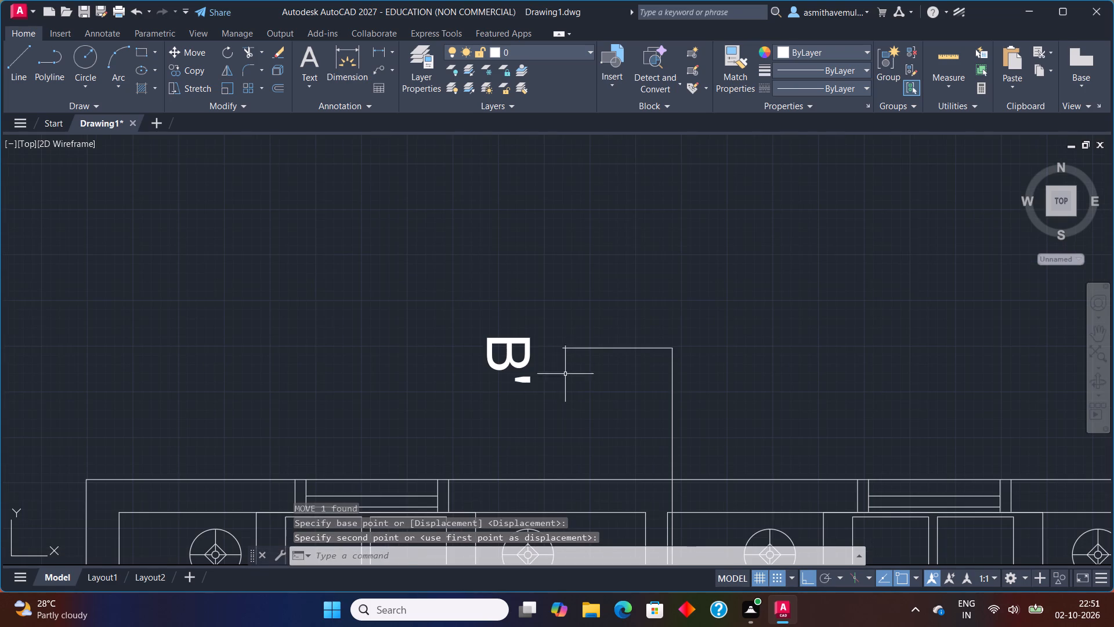
pyautogui.moveTo(545, 348); pyautogui.dragTo(500, 441)
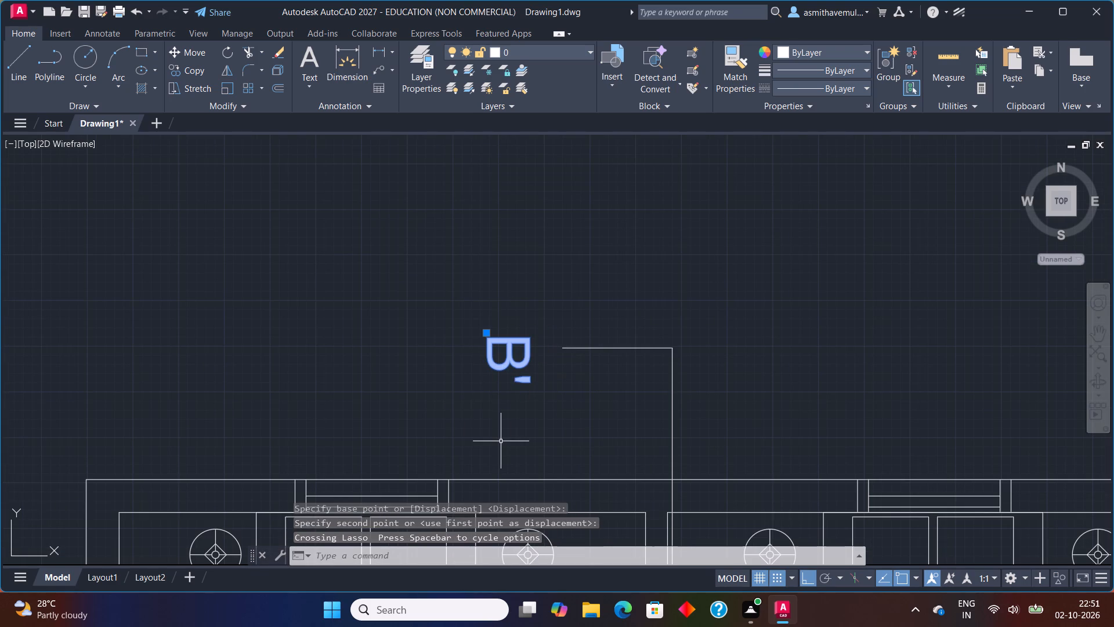
pyautogui.write('RO')
pyautogui.press('Return')
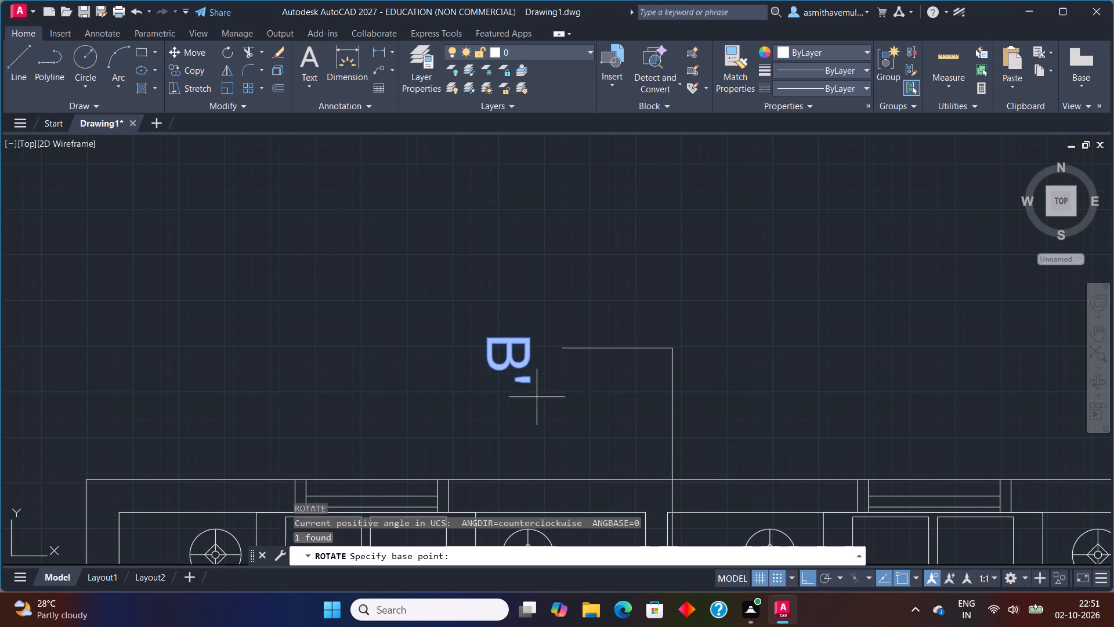
pyautogui.click(531, 381)
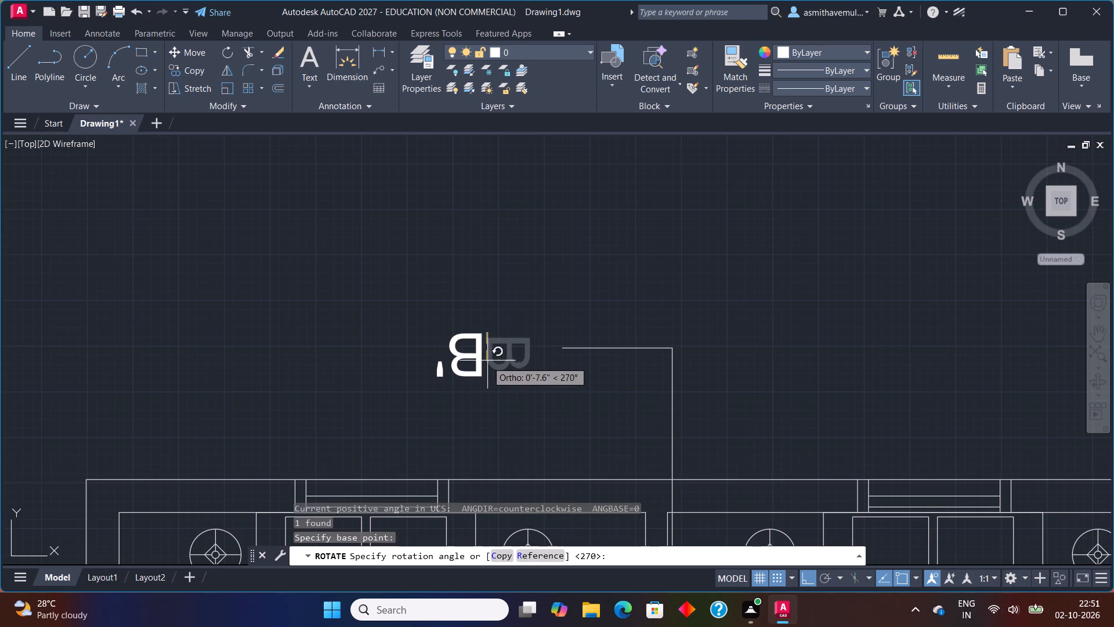
pyautogui.click(374, 381)
# With Ortho off, move the B' label diagonally so its letter lines up with the free end of the section line's upper leg.
pyautogui.moveTo(519, 273); pyautogui.dragTo(454, 368)
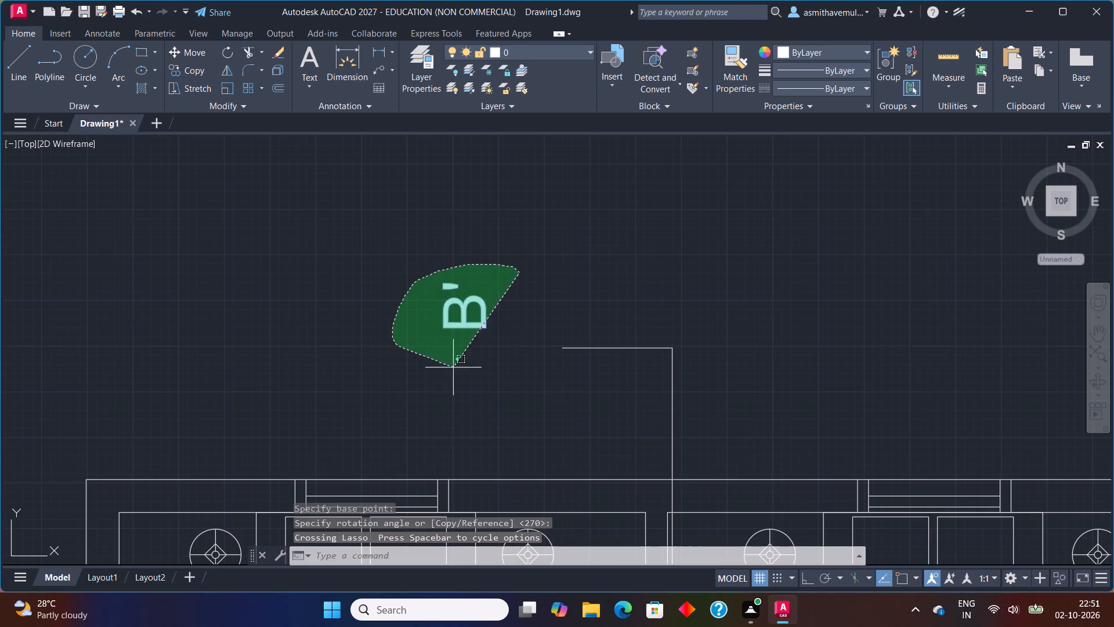
pyautogui.moveTo(454, 368); pyautogui.dragTo(455, 369)
pyautogui.press('m')
pyautogui.press('Return')
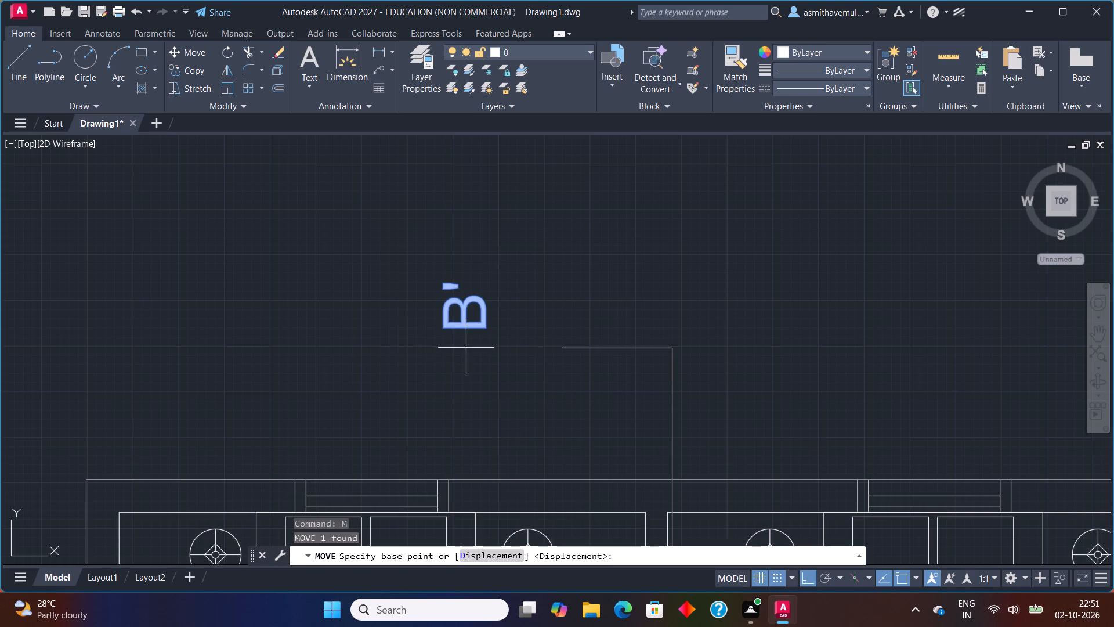
pyautogui.click(447, 315)
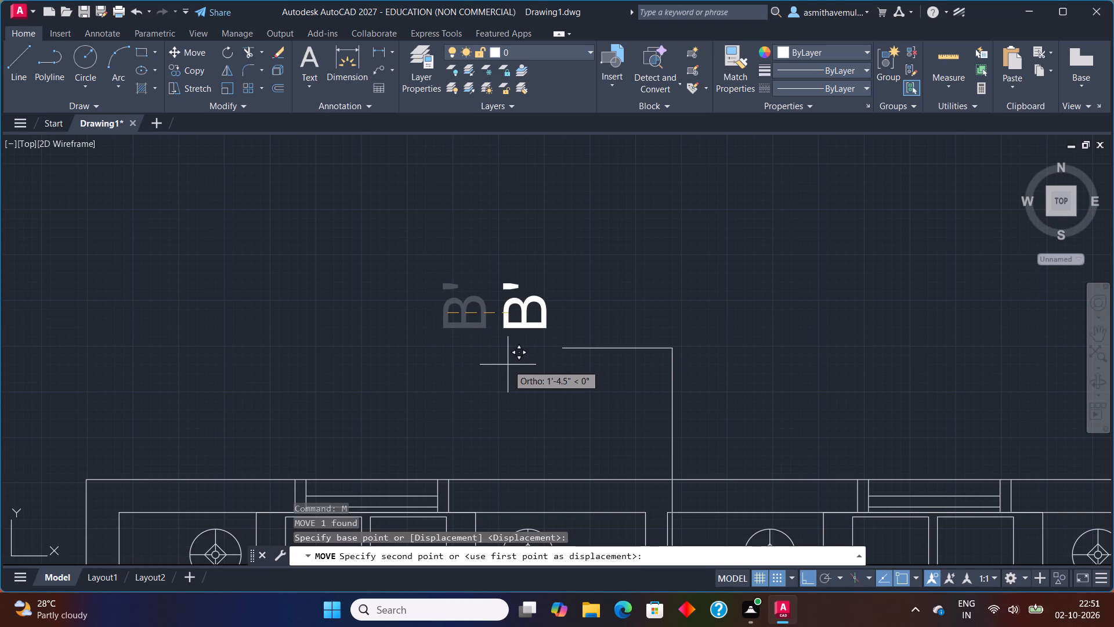
pyautogui.press('F8')
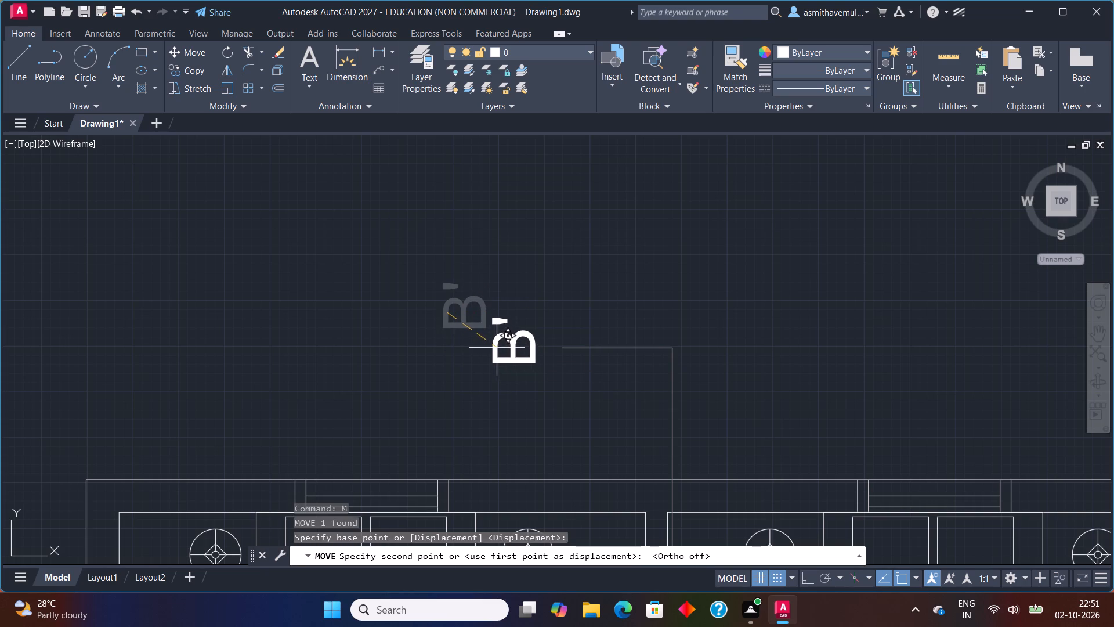
pyautogui.click(497, 349)
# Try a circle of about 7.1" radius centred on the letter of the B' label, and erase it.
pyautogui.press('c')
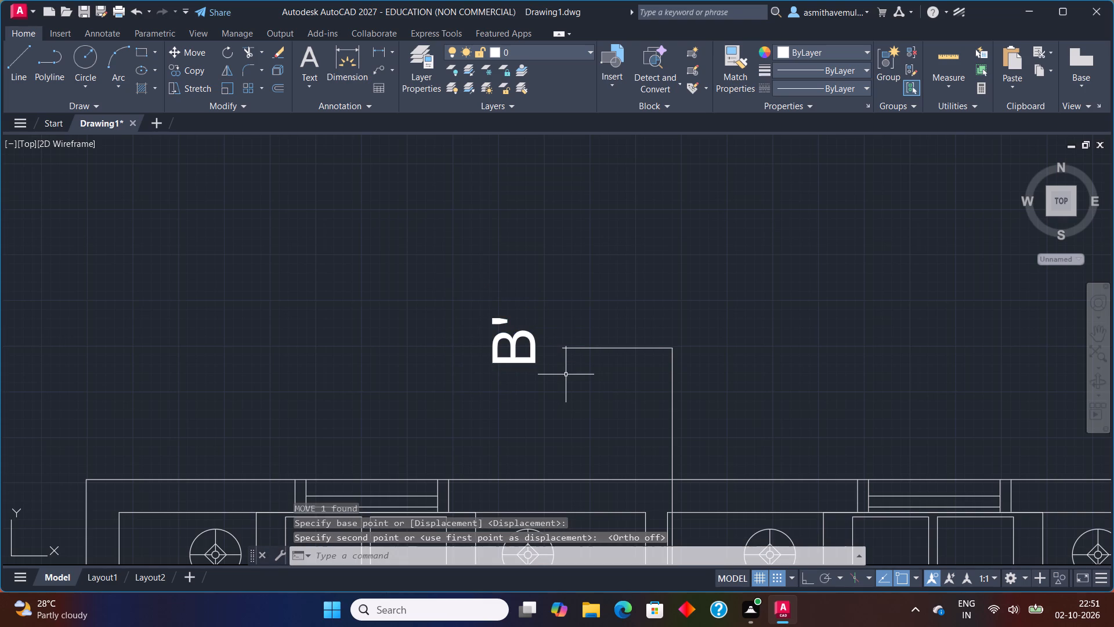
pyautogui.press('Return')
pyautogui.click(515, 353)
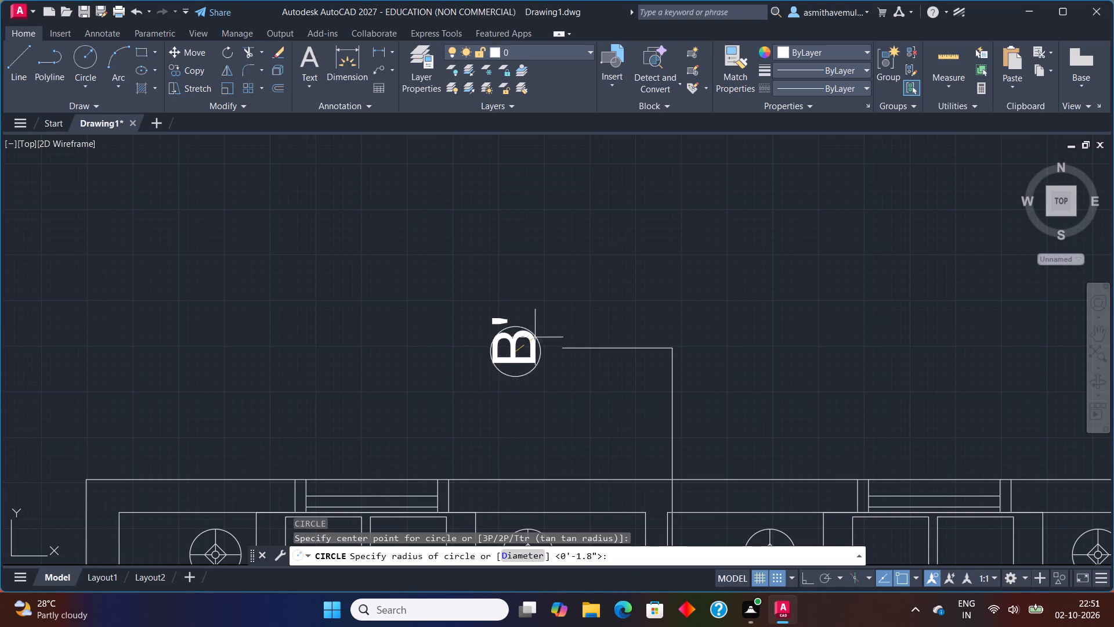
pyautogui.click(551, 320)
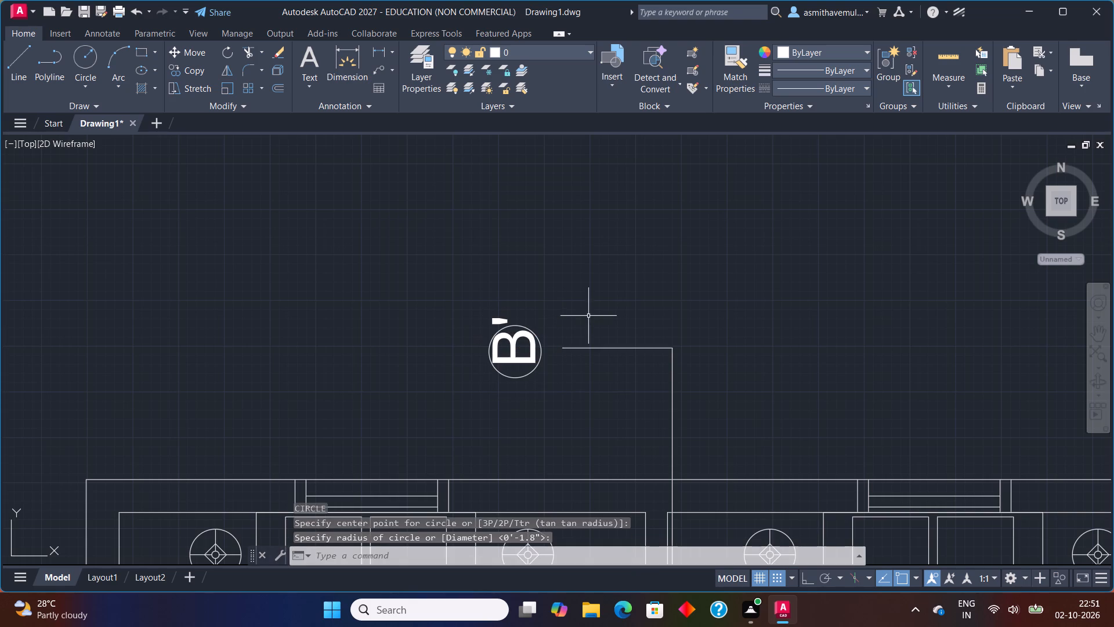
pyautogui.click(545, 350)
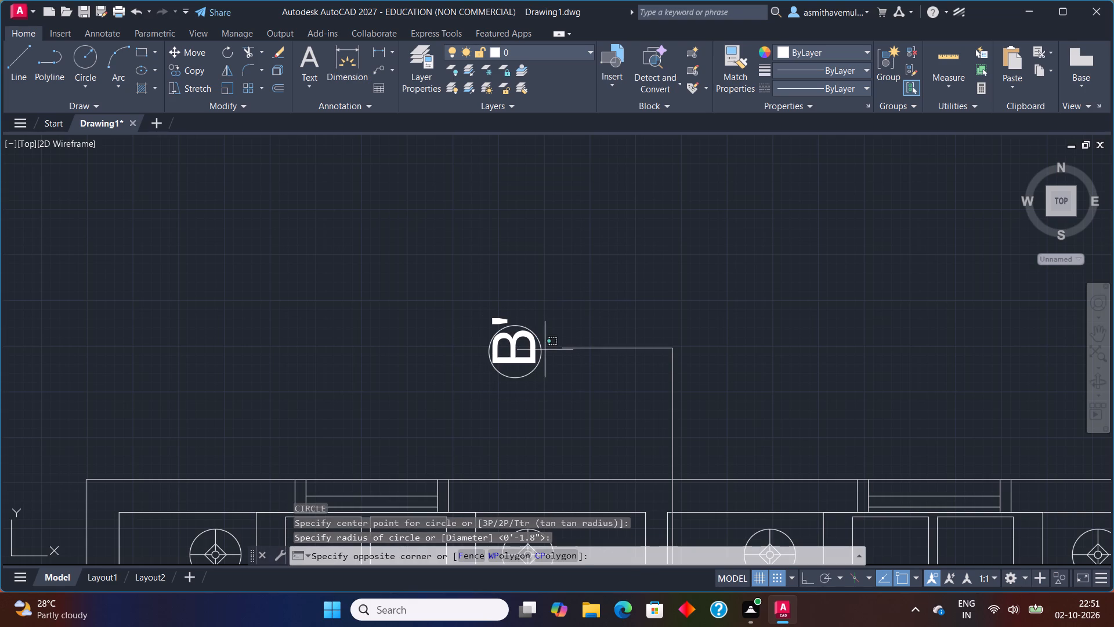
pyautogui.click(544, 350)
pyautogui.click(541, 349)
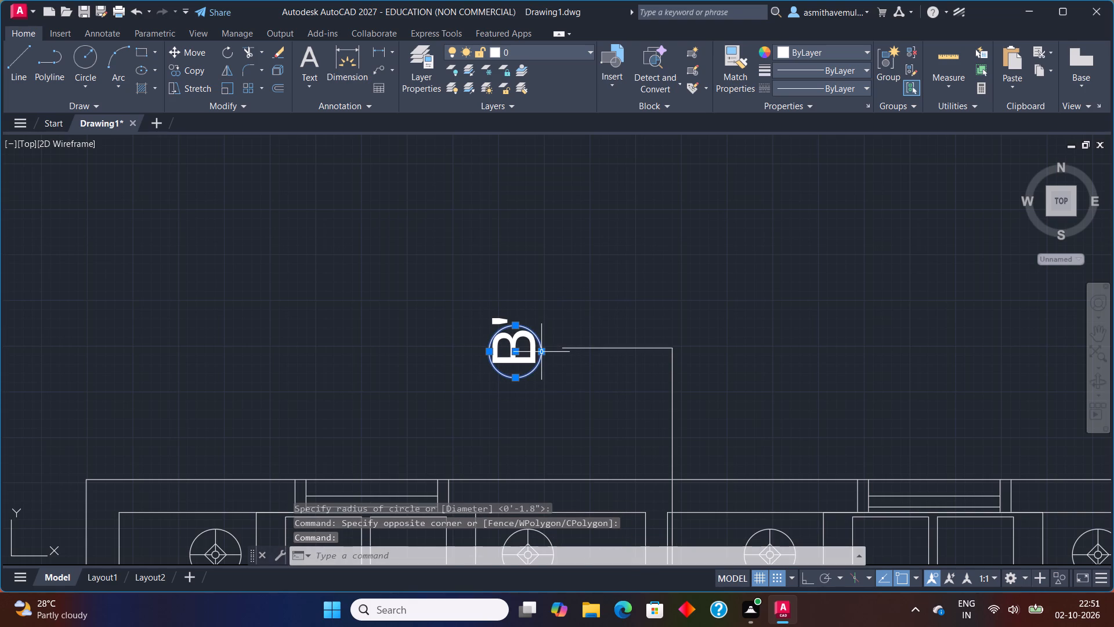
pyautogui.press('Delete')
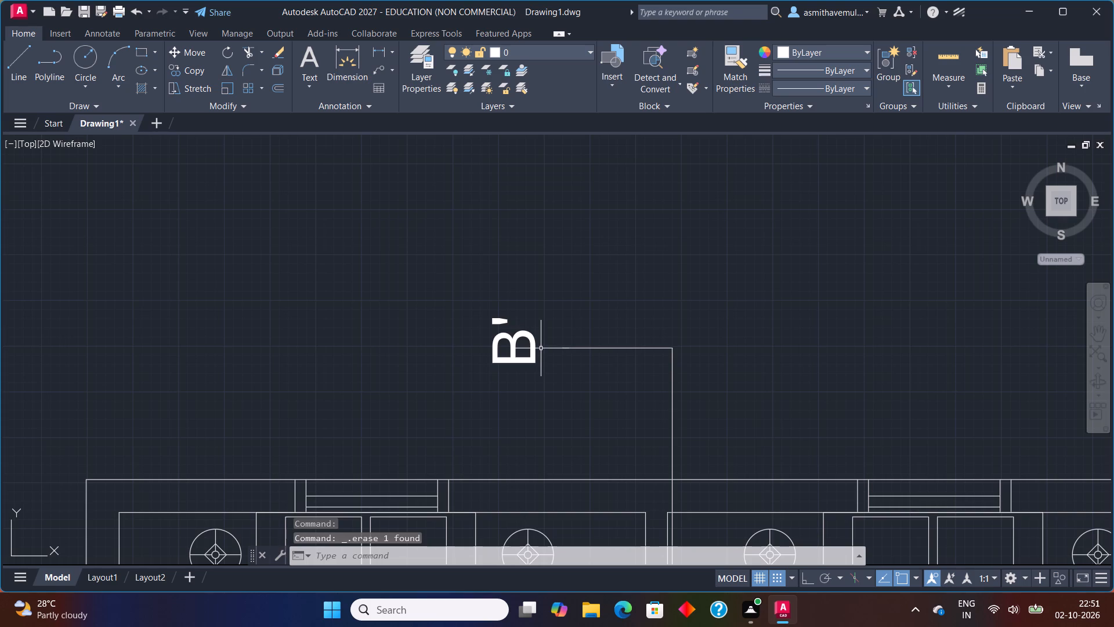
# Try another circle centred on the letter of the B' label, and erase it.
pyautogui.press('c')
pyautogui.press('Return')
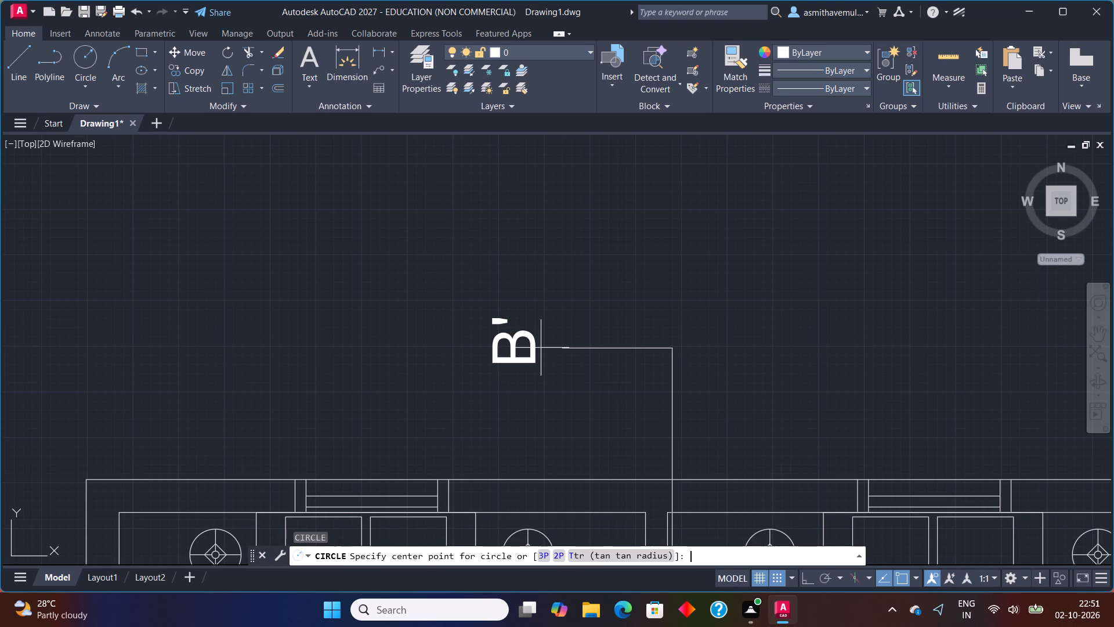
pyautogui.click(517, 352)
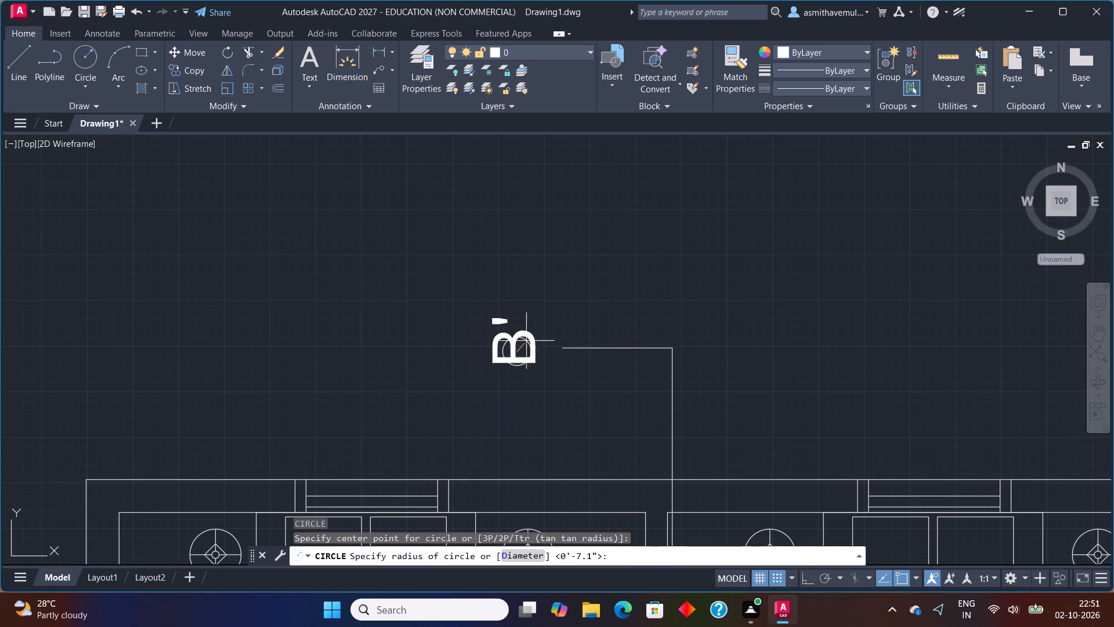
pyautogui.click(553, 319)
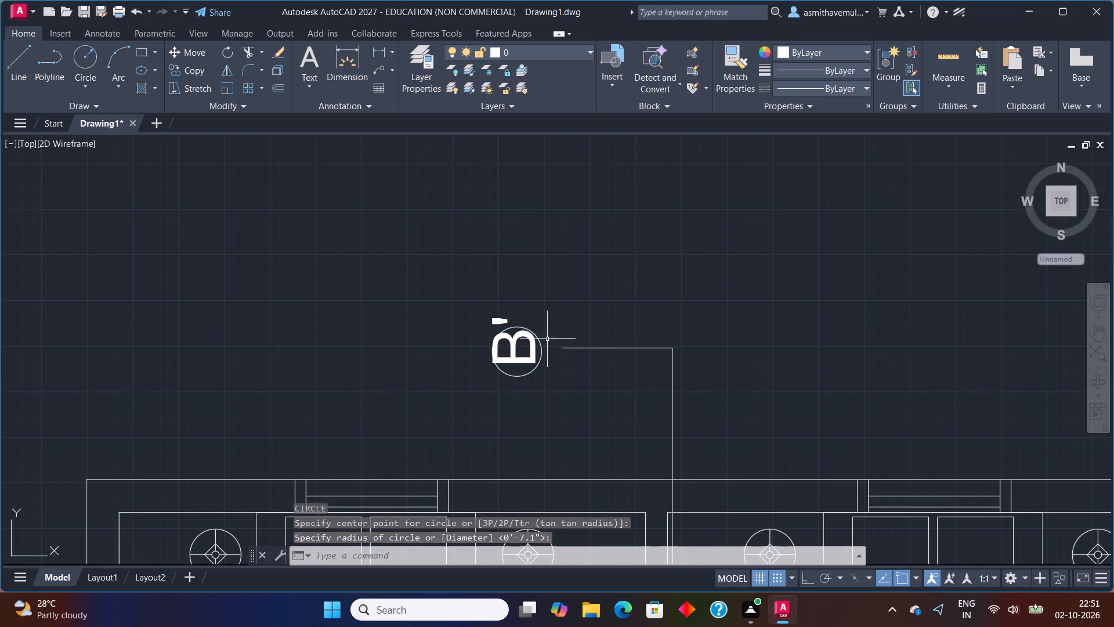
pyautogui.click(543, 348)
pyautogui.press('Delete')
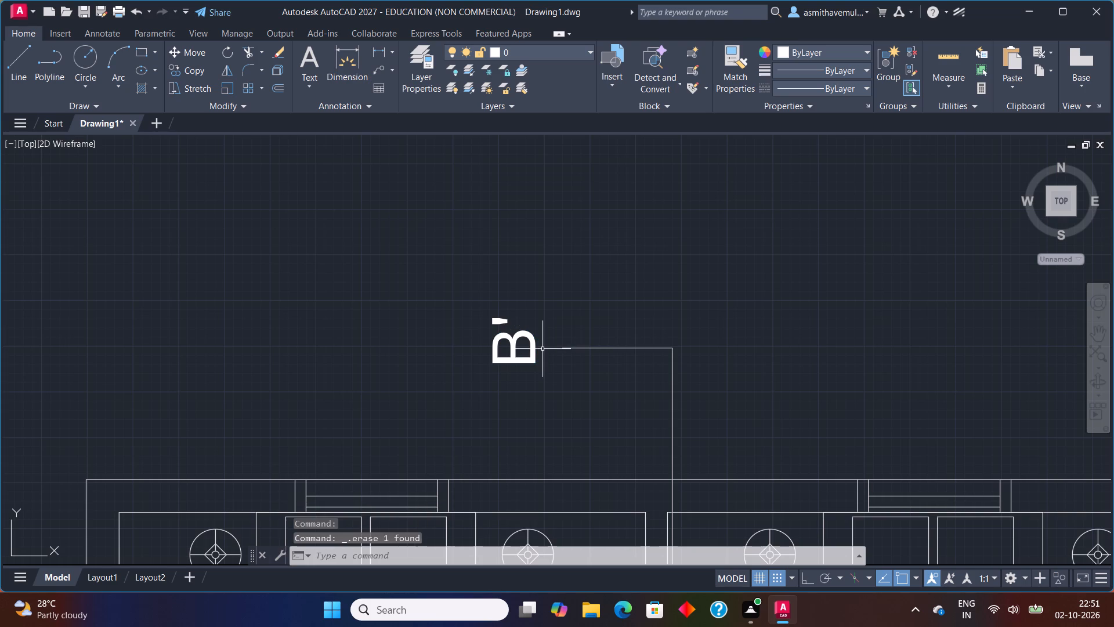
# Draw a circle of about 1'-2" radius around the B' label, centred on its letter and crossing the section line's free end.
pyautogui.press('c')
pyautogui.press('Return')
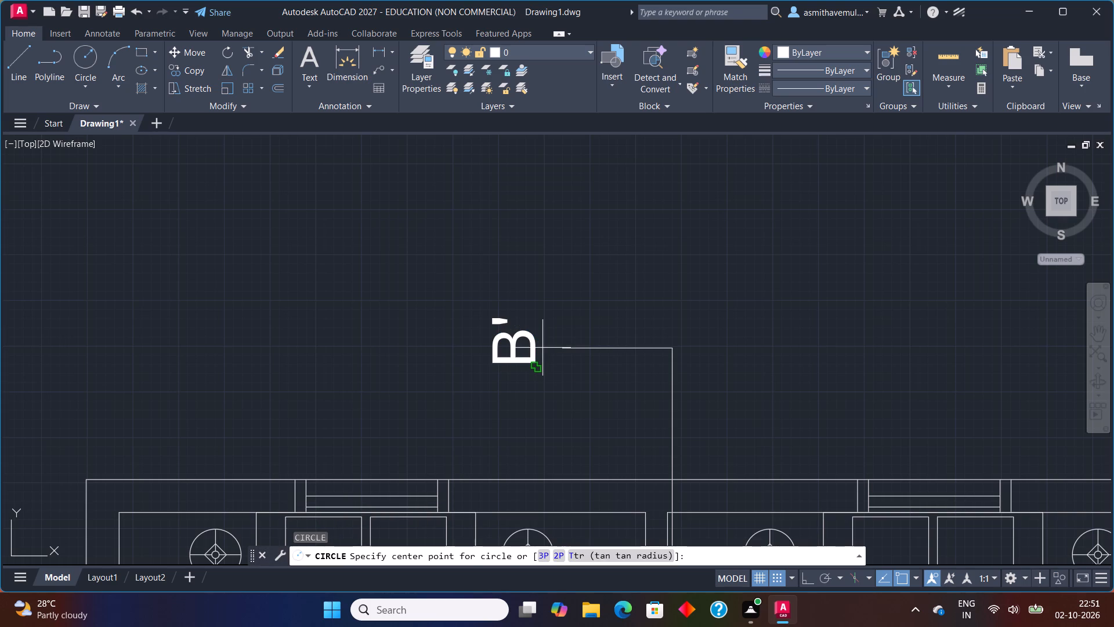
pyautogui.scroll(3, 542, 350)
pyautogui.click(472, 341)
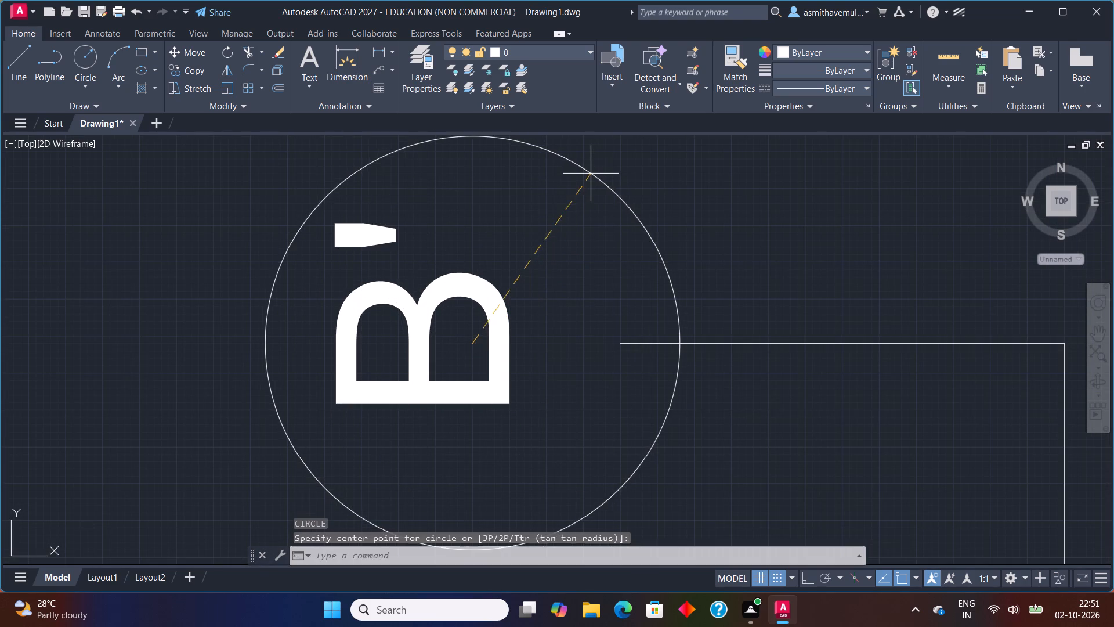
pyautogui.click(592, 174)
# Trim off the piece of section line that lies inside the B' circle.
pyautogui.write('TR')
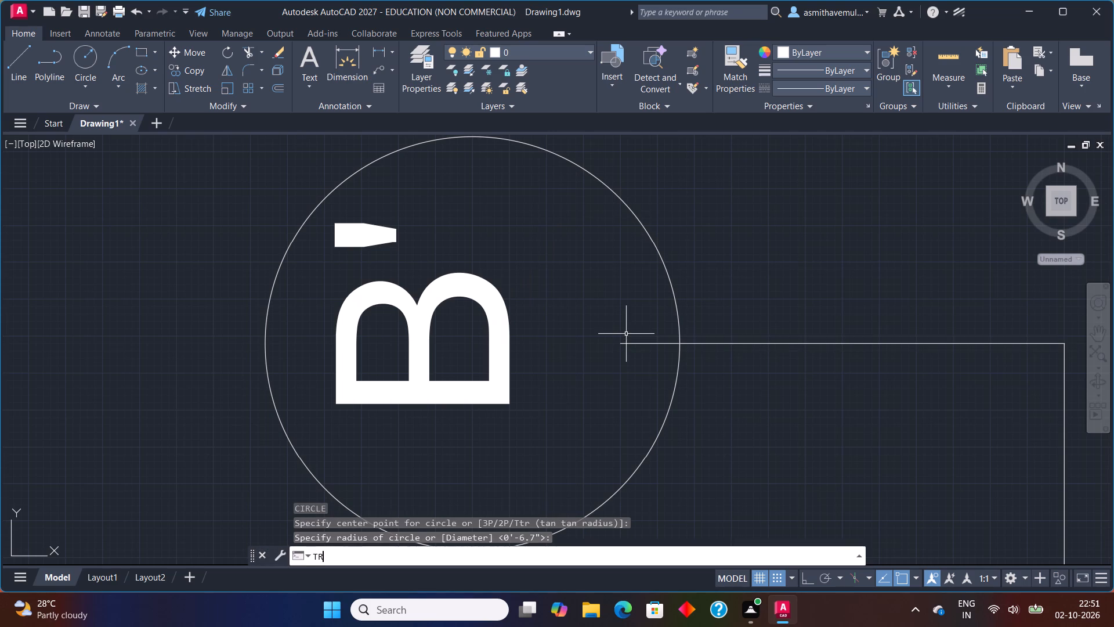
pyautogui.press('i')
pyautogui.press('m')
pyautogui.press('Return')
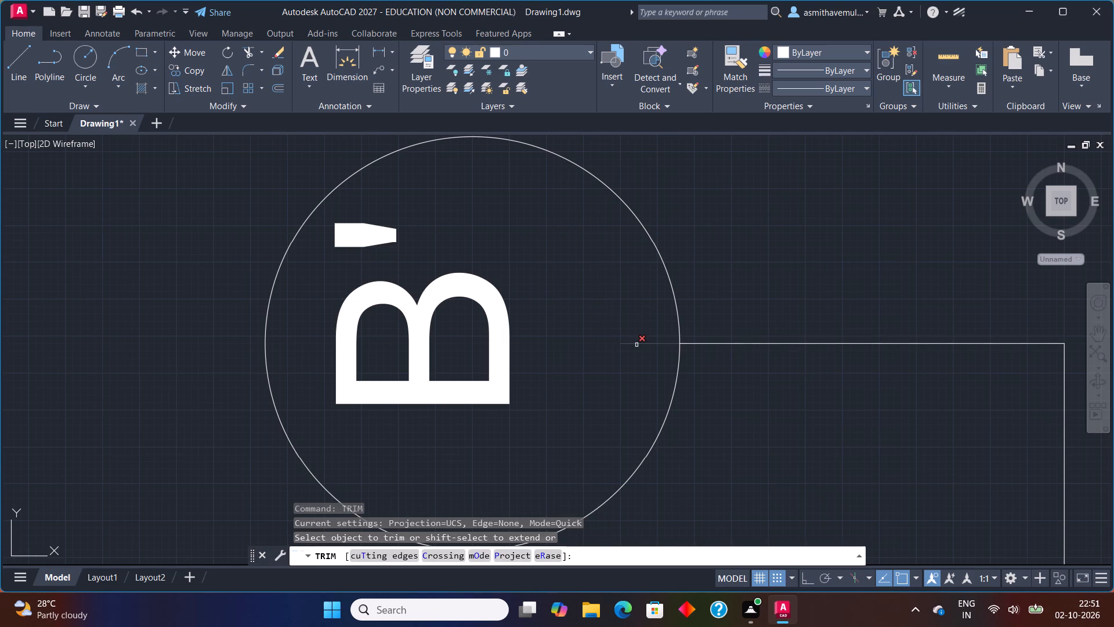
pyautogui.click(637, 345)
pyautogui.press('Escape')
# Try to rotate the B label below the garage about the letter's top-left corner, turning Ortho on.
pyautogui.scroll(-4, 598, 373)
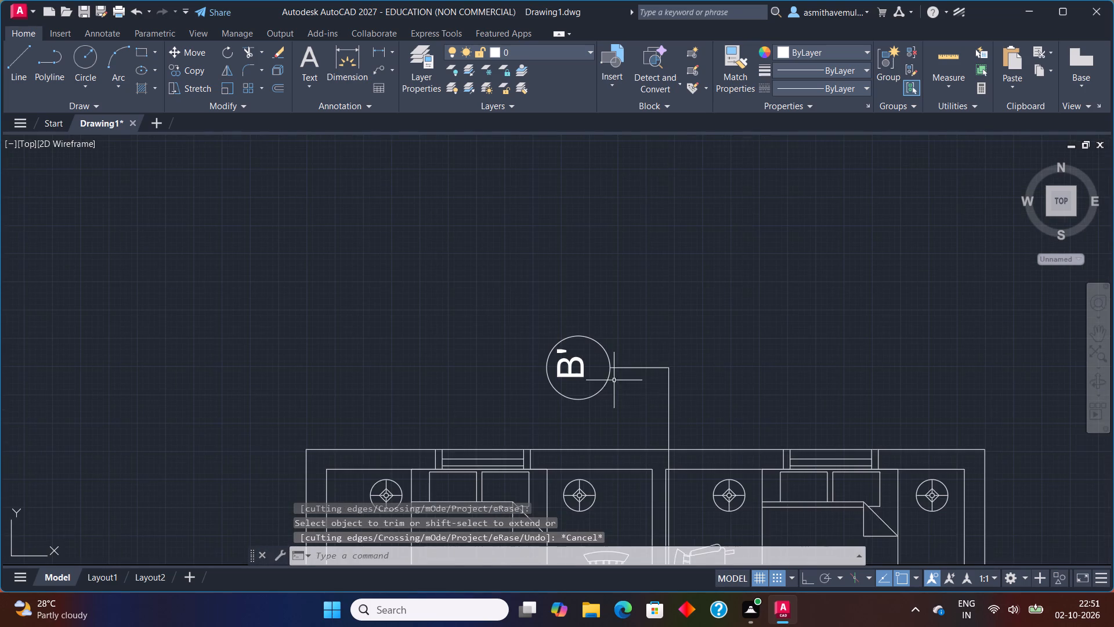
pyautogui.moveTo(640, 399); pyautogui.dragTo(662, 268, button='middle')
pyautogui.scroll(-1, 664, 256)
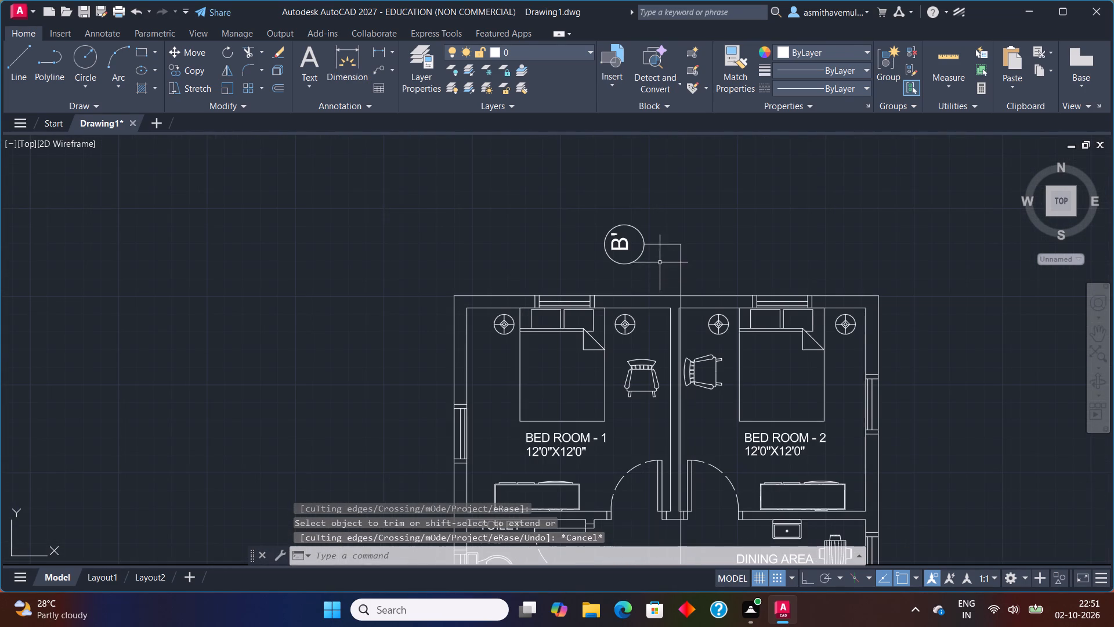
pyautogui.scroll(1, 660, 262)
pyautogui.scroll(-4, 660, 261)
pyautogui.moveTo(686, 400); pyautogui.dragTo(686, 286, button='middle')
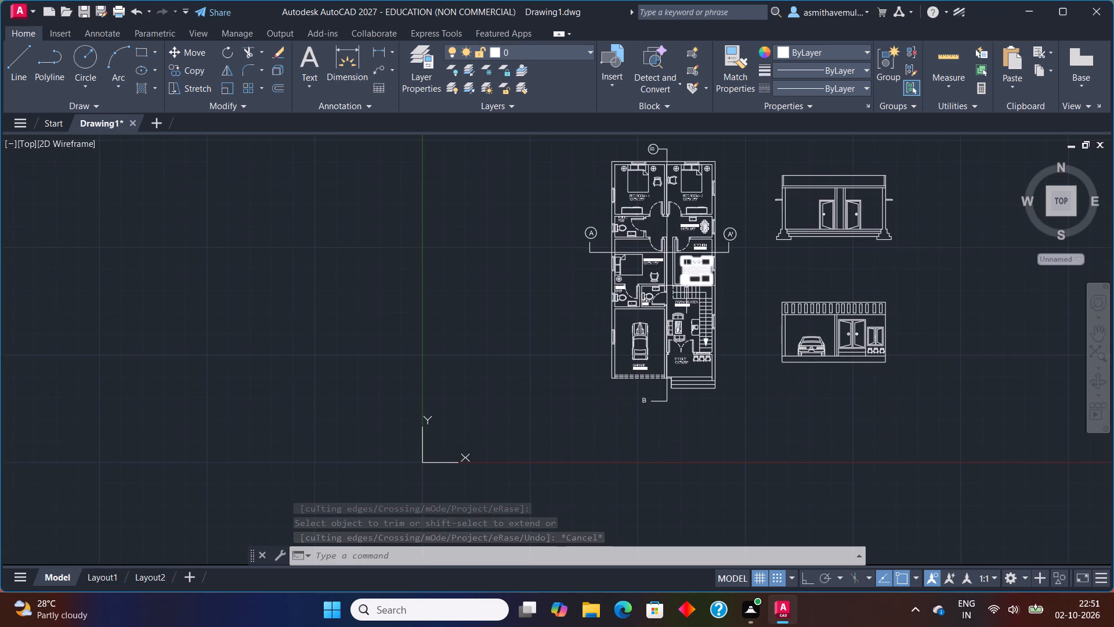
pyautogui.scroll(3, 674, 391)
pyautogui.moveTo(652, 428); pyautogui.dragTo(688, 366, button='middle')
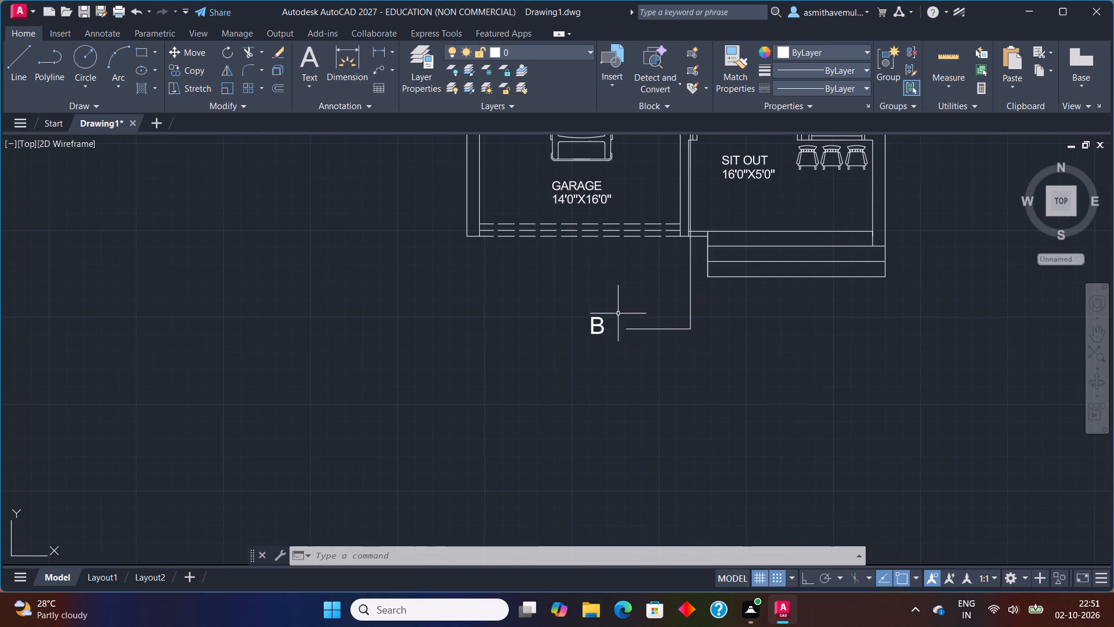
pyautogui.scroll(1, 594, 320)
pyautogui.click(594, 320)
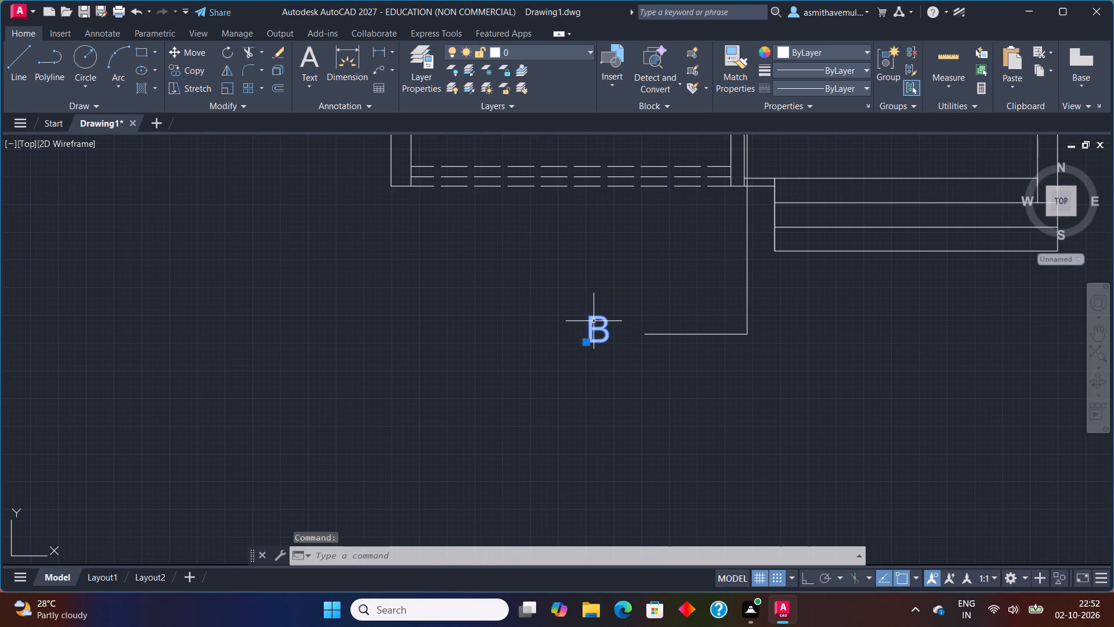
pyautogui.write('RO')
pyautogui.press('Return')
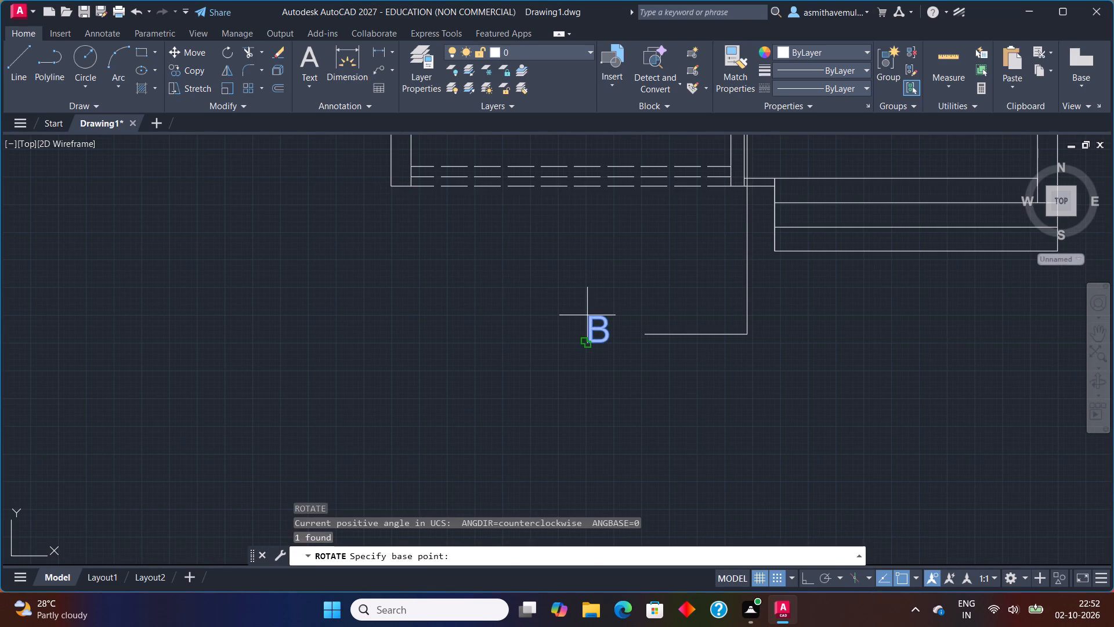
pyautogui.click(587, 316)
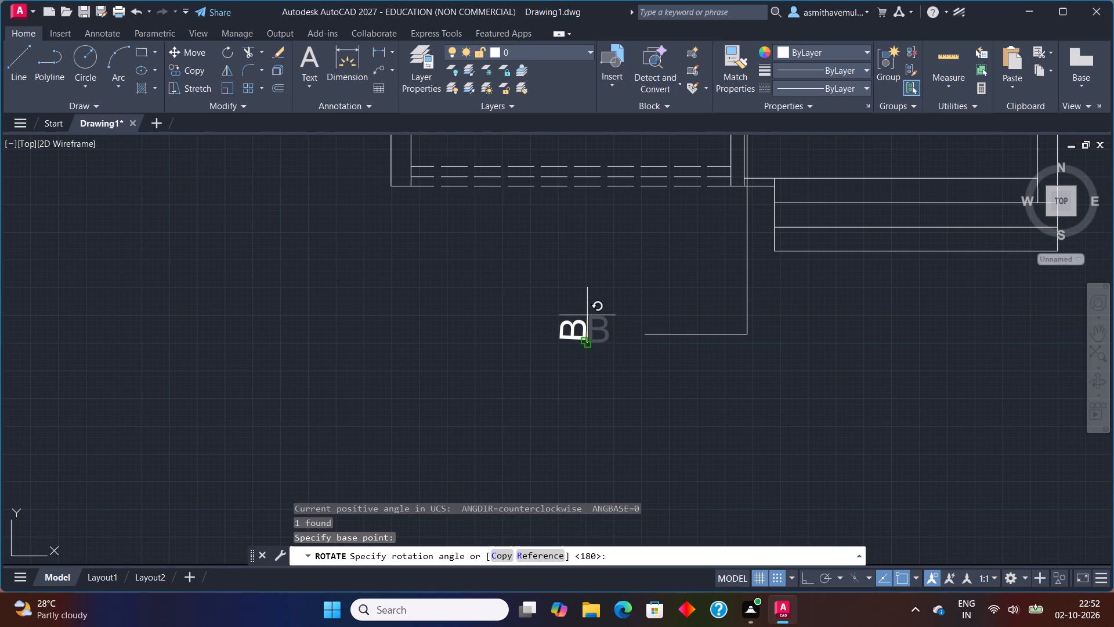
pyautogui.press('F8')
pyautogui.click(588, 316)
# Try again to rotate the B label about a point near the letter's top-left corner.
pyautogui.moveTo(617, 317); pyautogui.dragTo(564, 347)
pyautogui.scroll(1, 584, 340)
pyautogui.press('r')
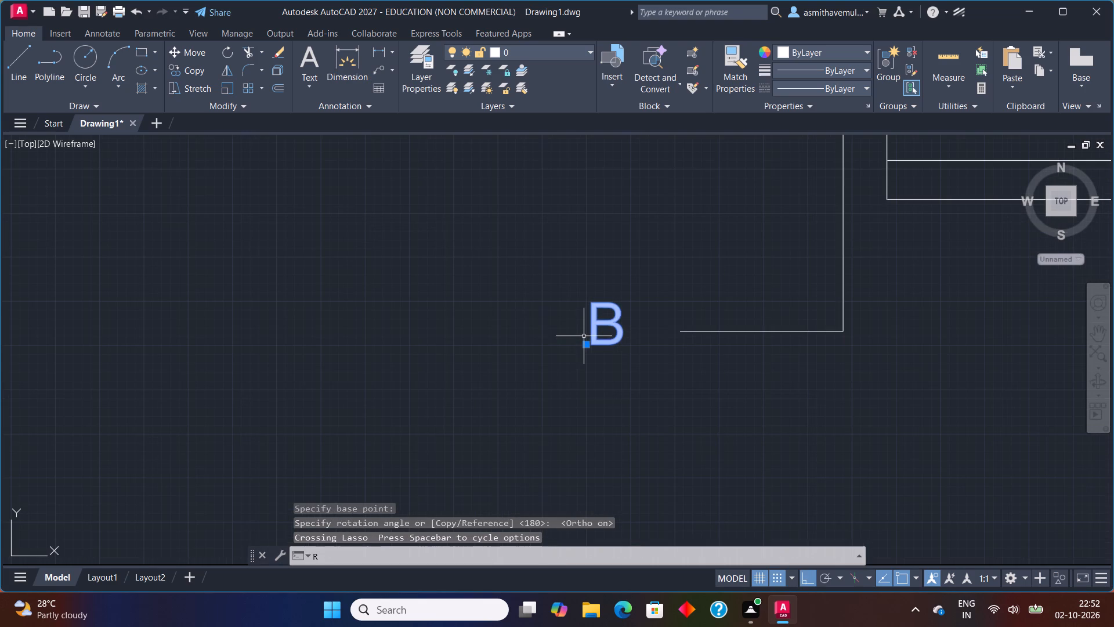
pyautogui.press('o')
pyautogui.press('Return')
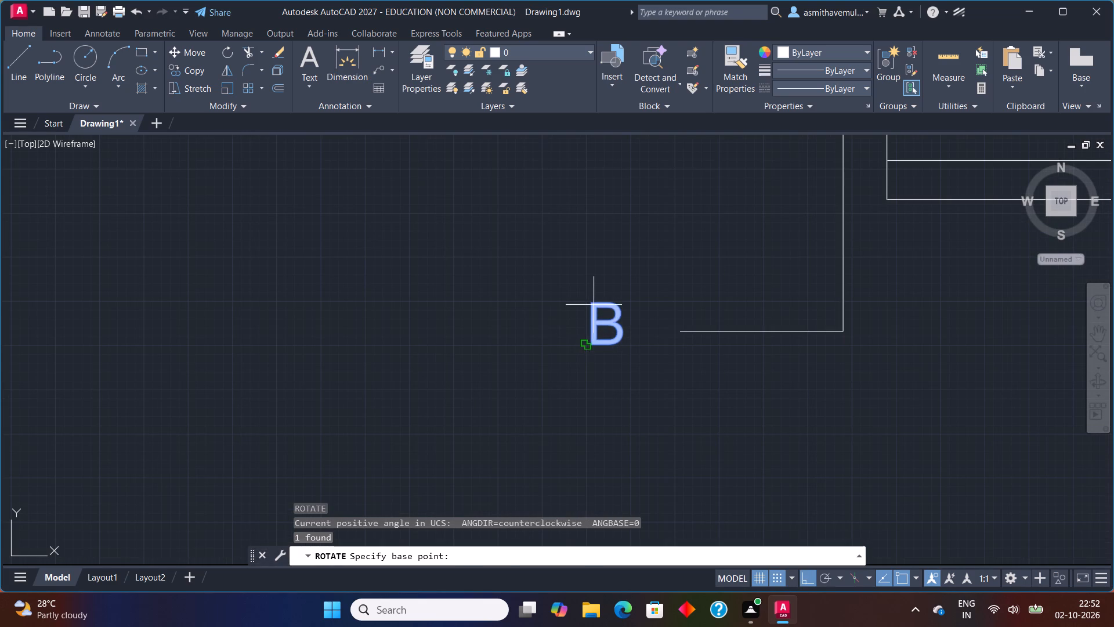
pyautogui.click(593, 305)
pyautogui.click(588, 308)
# Rotate the B label 90° counterclockwise about a point on the letter's lower-right curve so that it reads upward.
pyautogui.moveTo(613, 294); pyautogui.dragTo(573, 346)
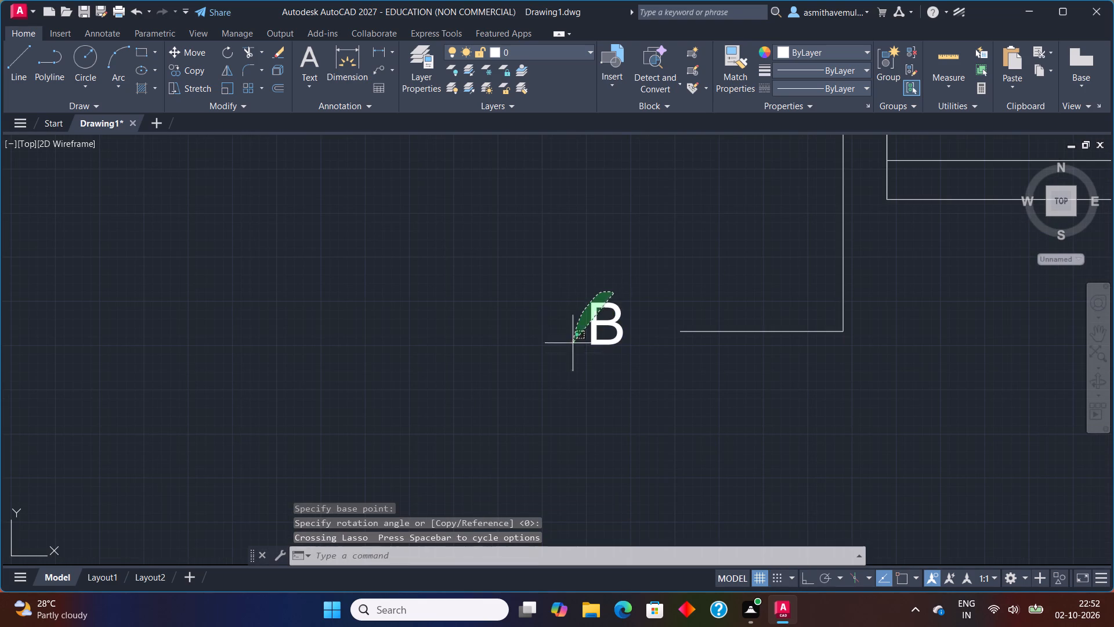
pyautogui.moveTo(573, 346); pyautogui.dragTo(684, 365)
pyautogui.scroll(3, 686, 338)
pyautogui.press('r')
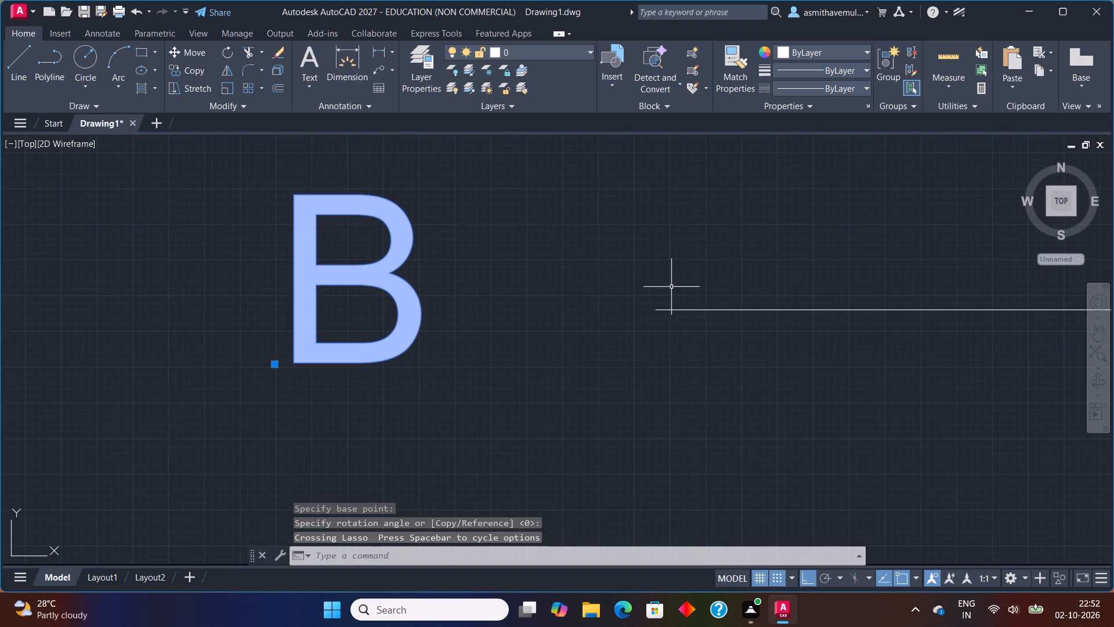
pyautogui.press('o')
pyautogui.press('Return')
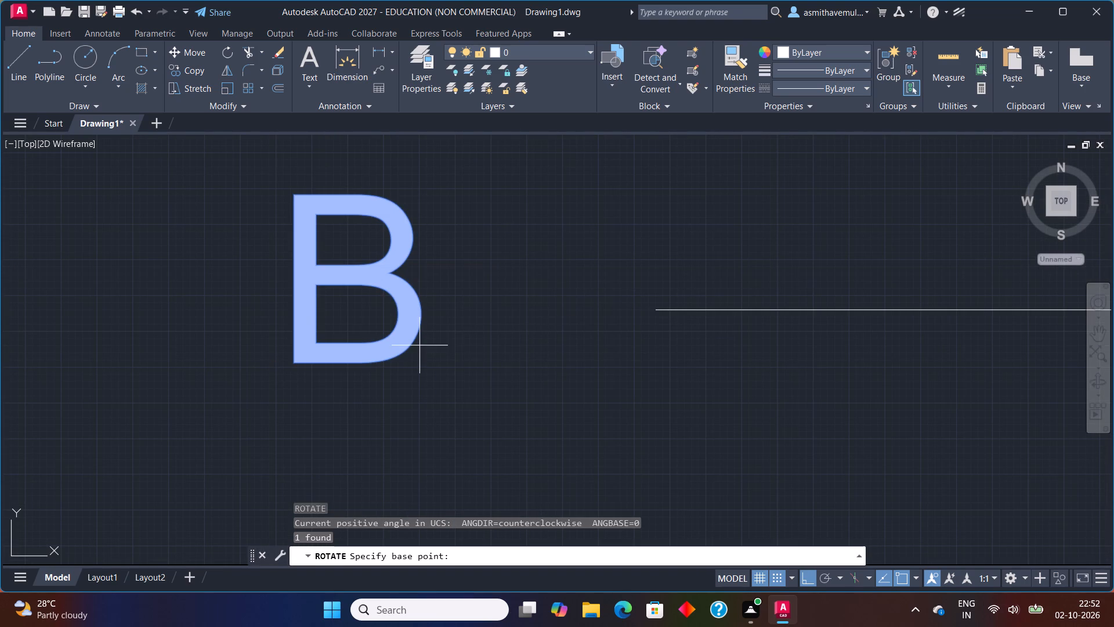
pyautogui.click(415, 344)
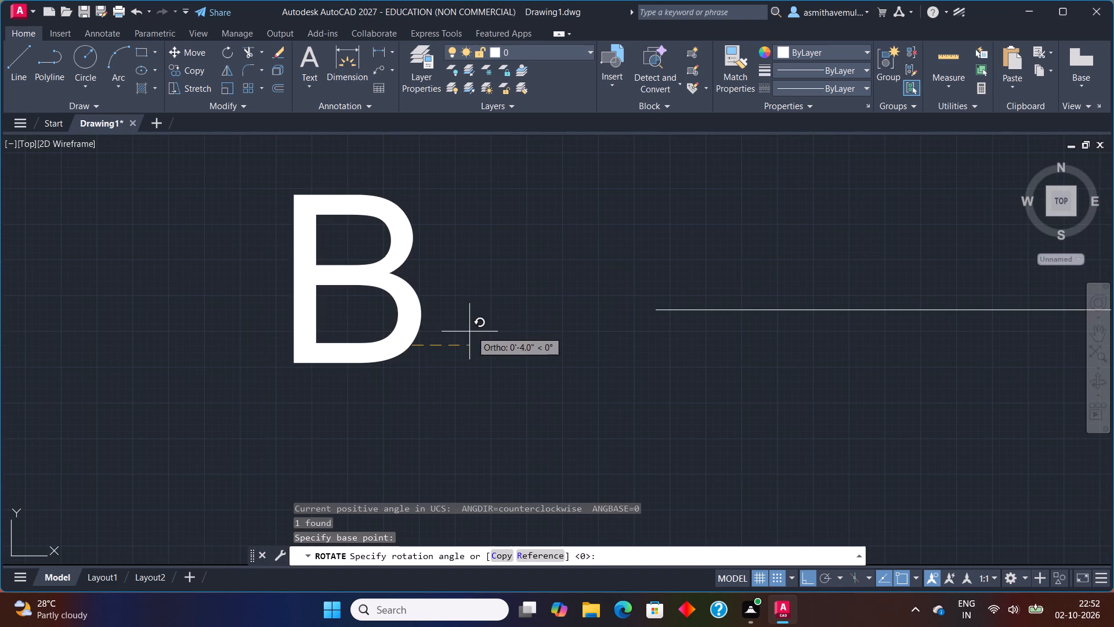
pyautogui.click(474, 271)
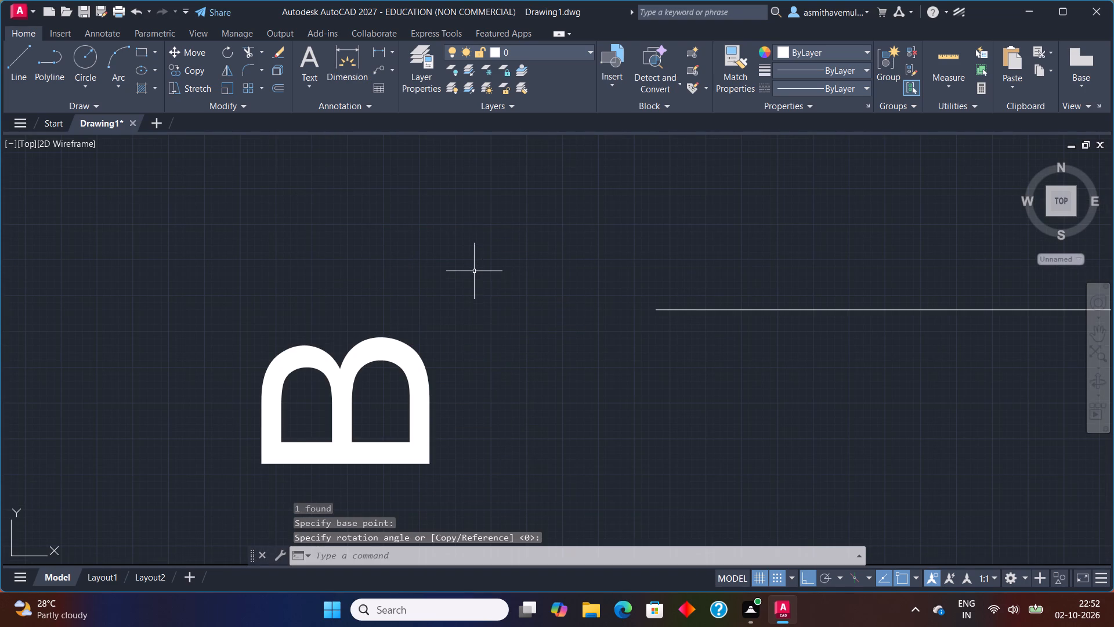
# With Ortho off, move the rotated B label diagonally so it lines up with the free end of the section line's lower leg.
pyautogui.moveTo(450, 297); pyautogui.dragTo(473, 489)
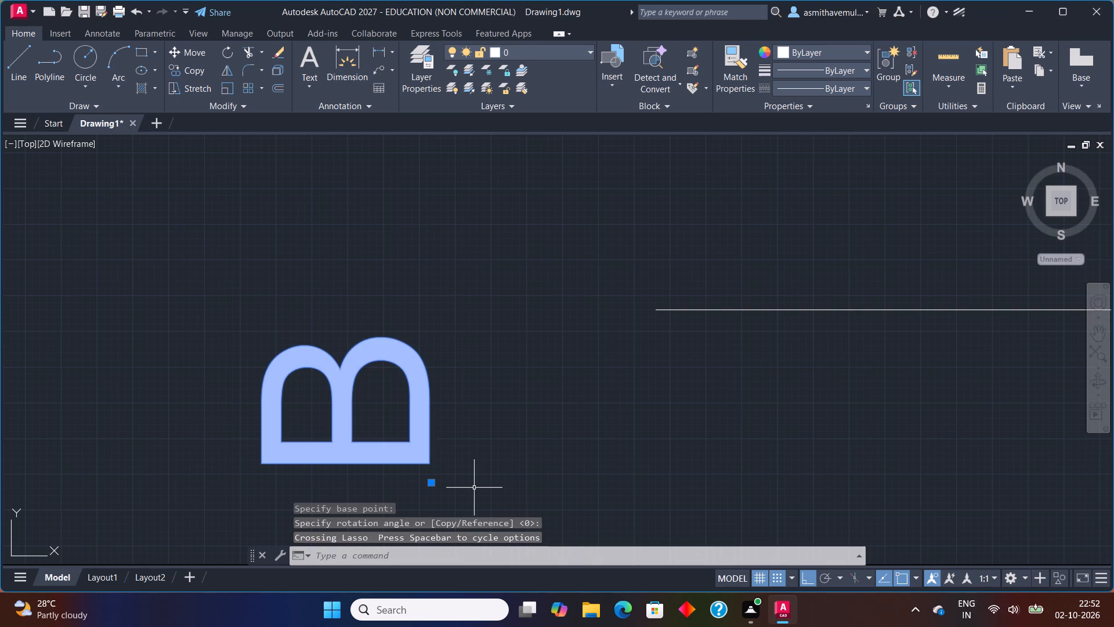
pyautogui.press('m')
pyautogui.press('Return')
pyautogui.click(413, 423)
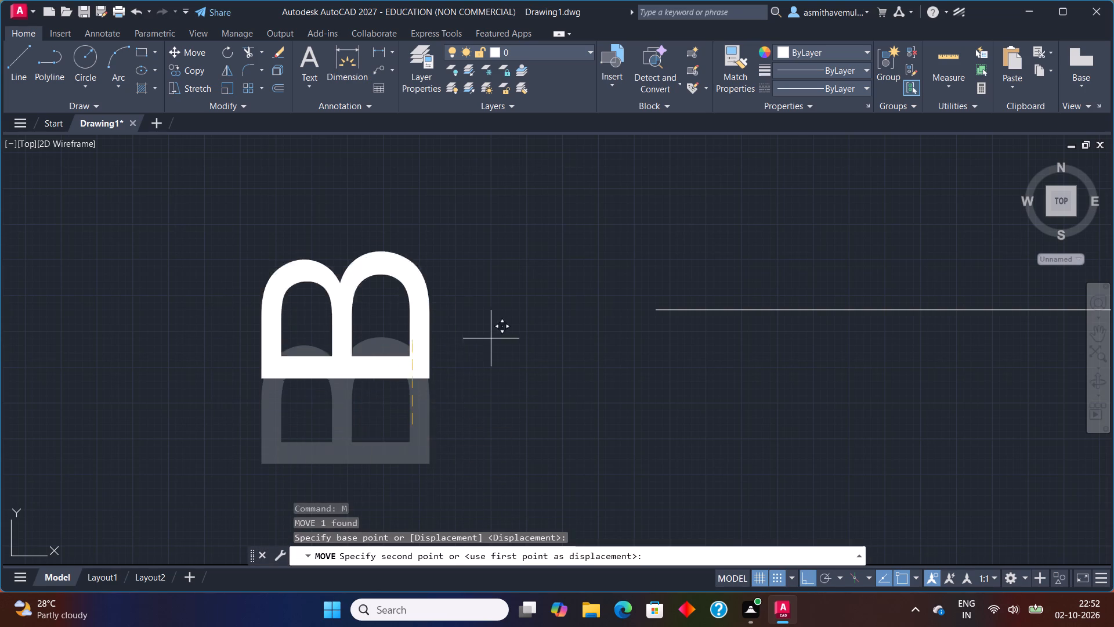
pyautogui.press('F8')
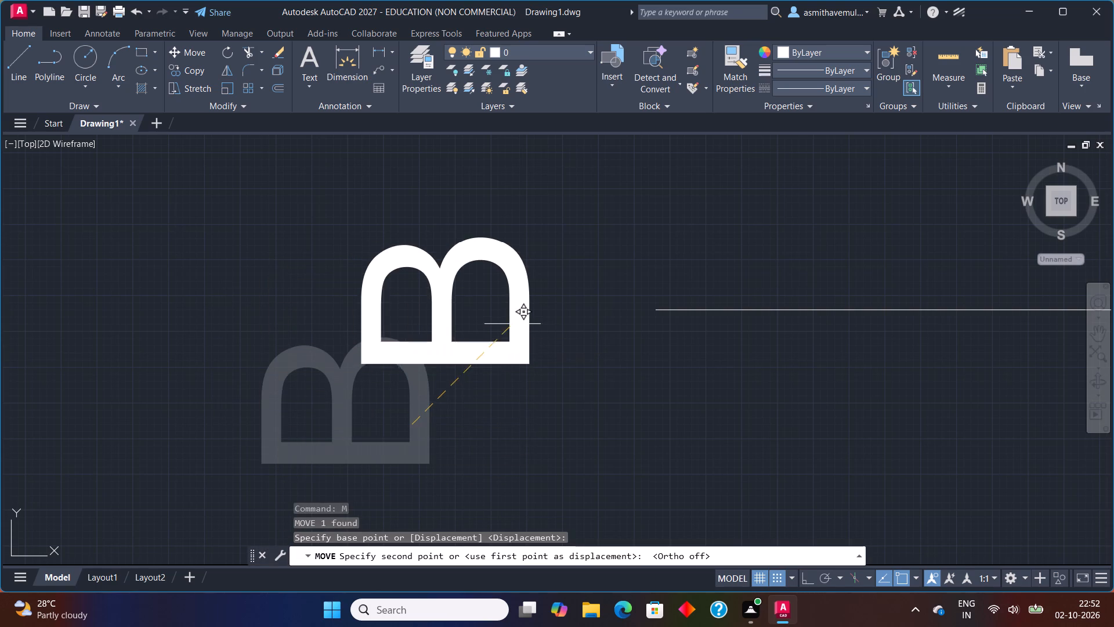
pyautogui.click(525, 320)
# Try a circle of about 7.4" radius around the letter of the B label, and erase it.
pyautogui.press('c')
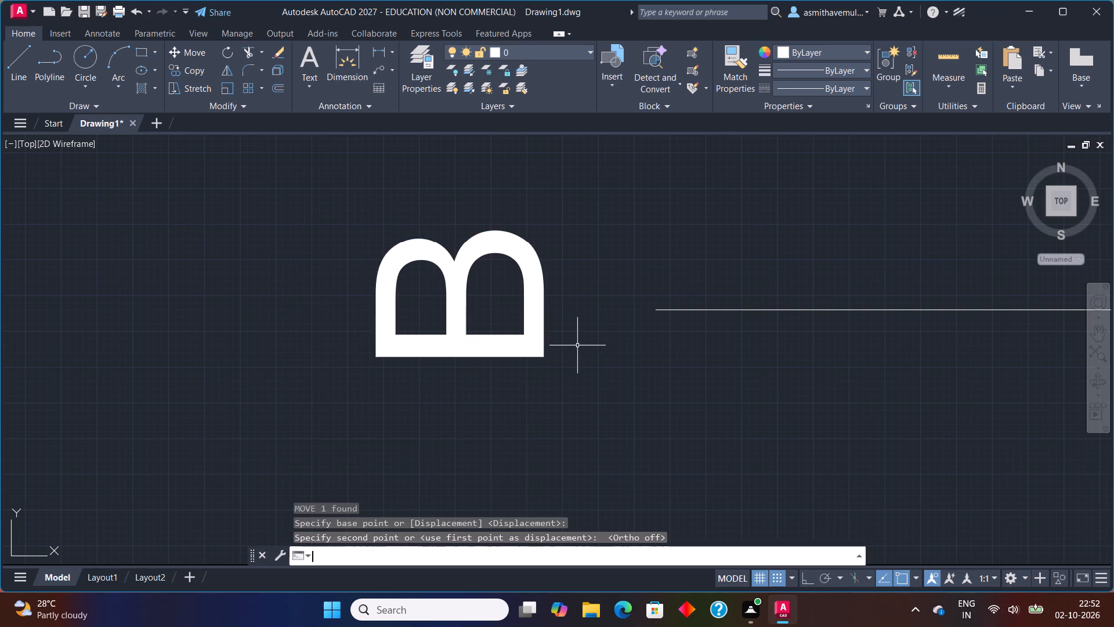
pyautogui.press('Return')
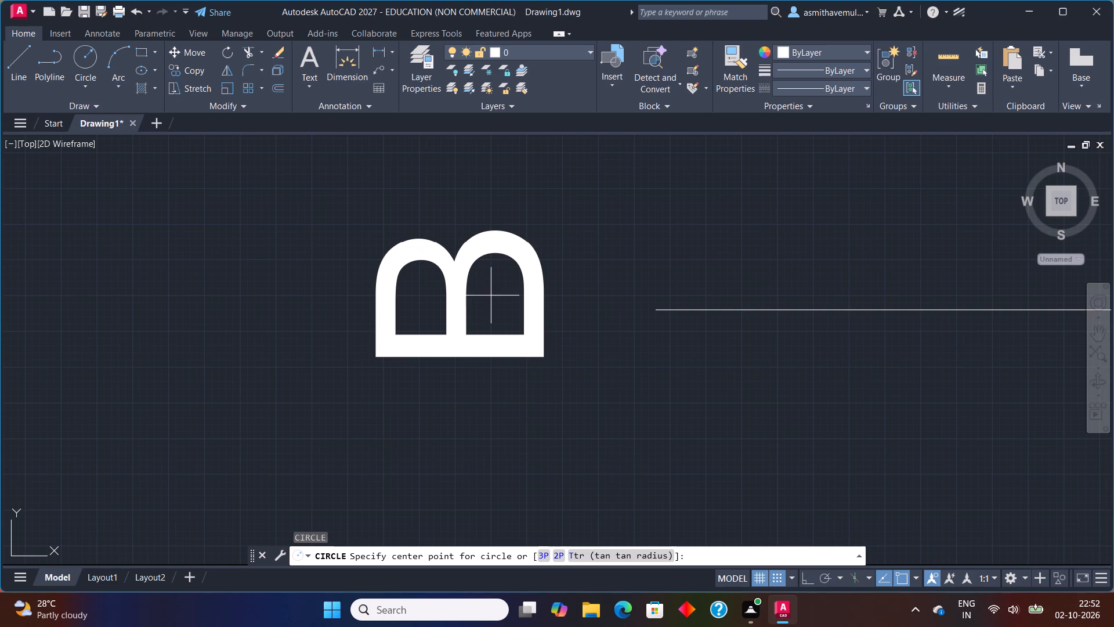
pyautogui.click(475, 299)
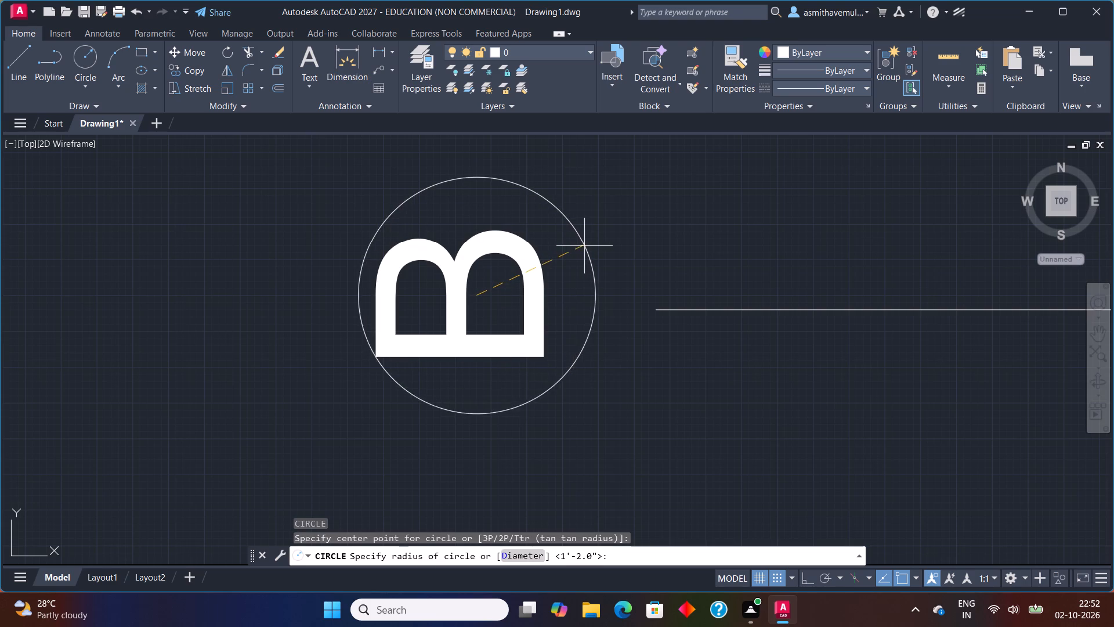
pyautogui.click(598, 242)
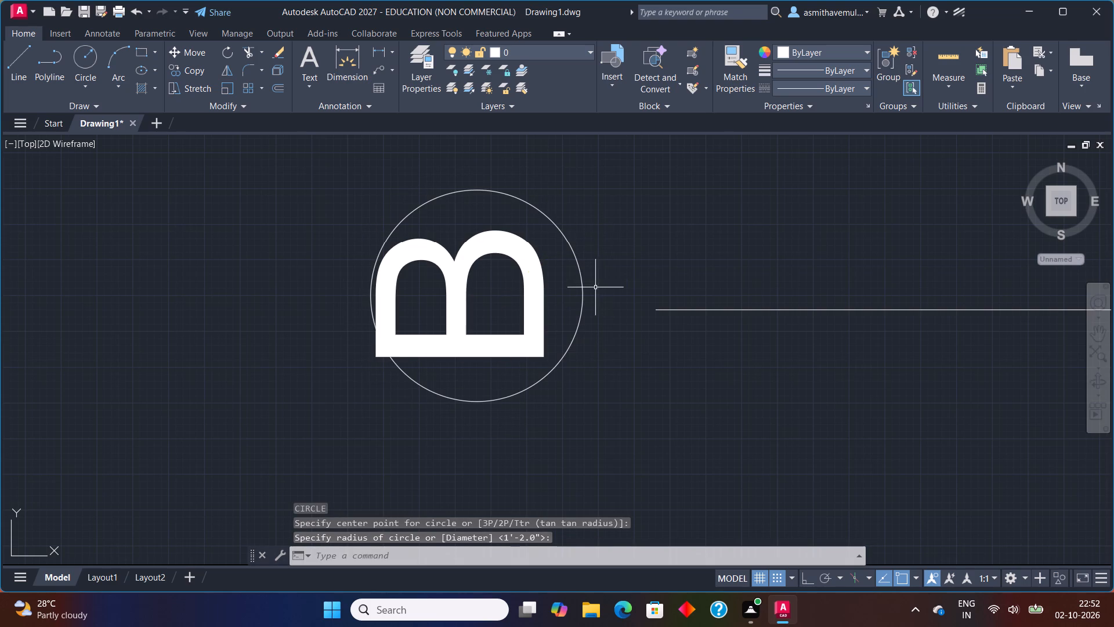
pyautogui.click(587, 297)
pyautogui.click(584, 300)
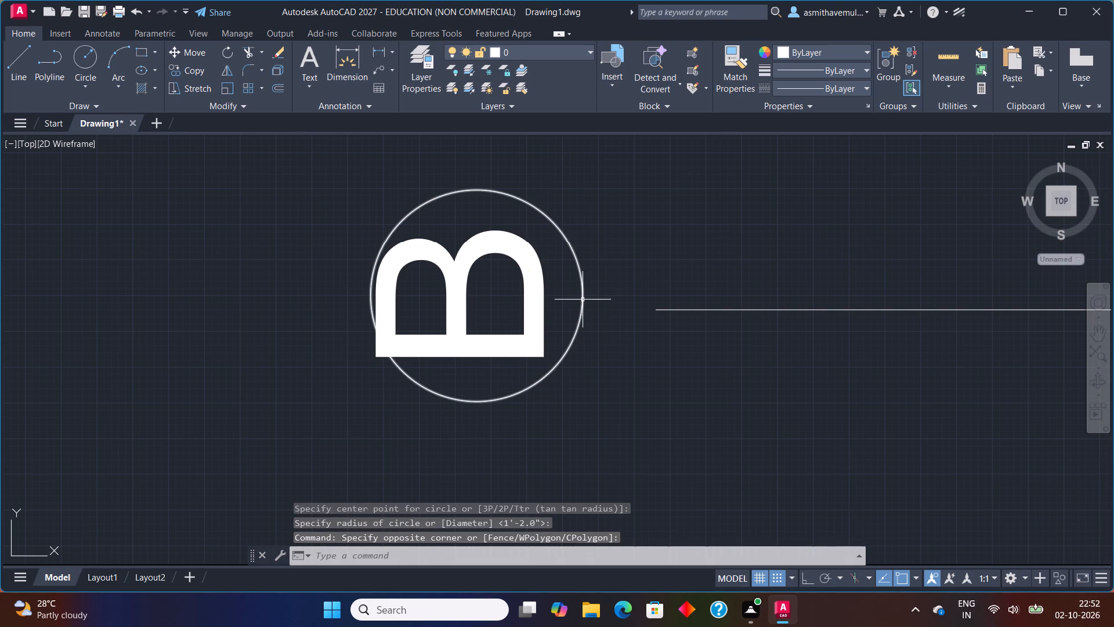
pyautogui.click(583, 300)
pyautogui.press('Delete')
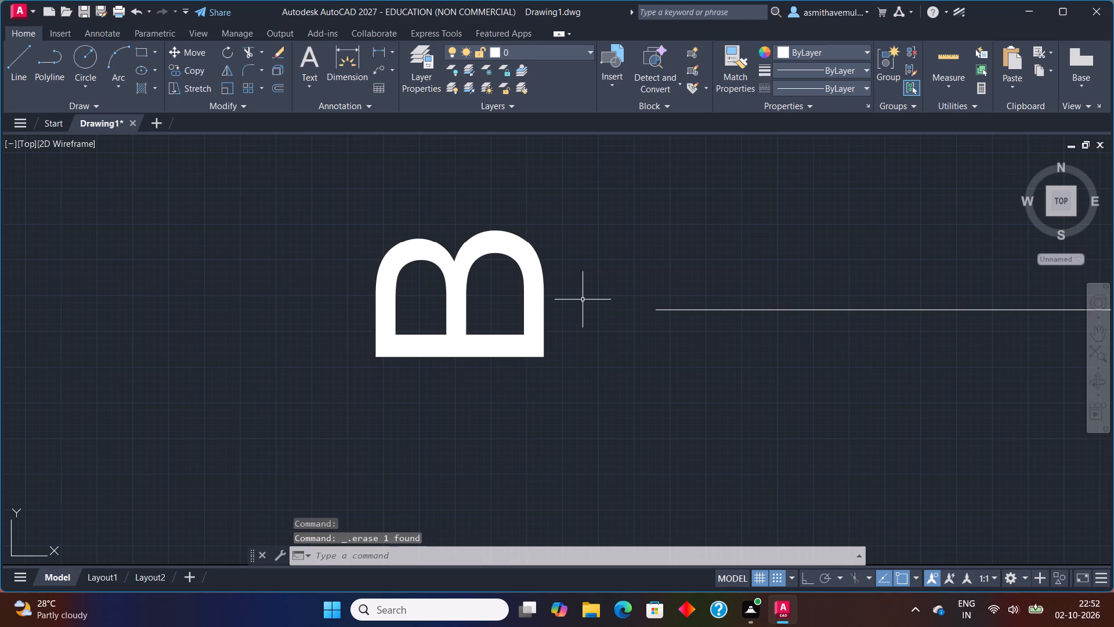
# Draw a larger circle centred on the B label, clear of the letter and just short of the section line's free end.
pyautogui.press('v')
pyautogui.press('BackSpace')
pyautogui.press('c')
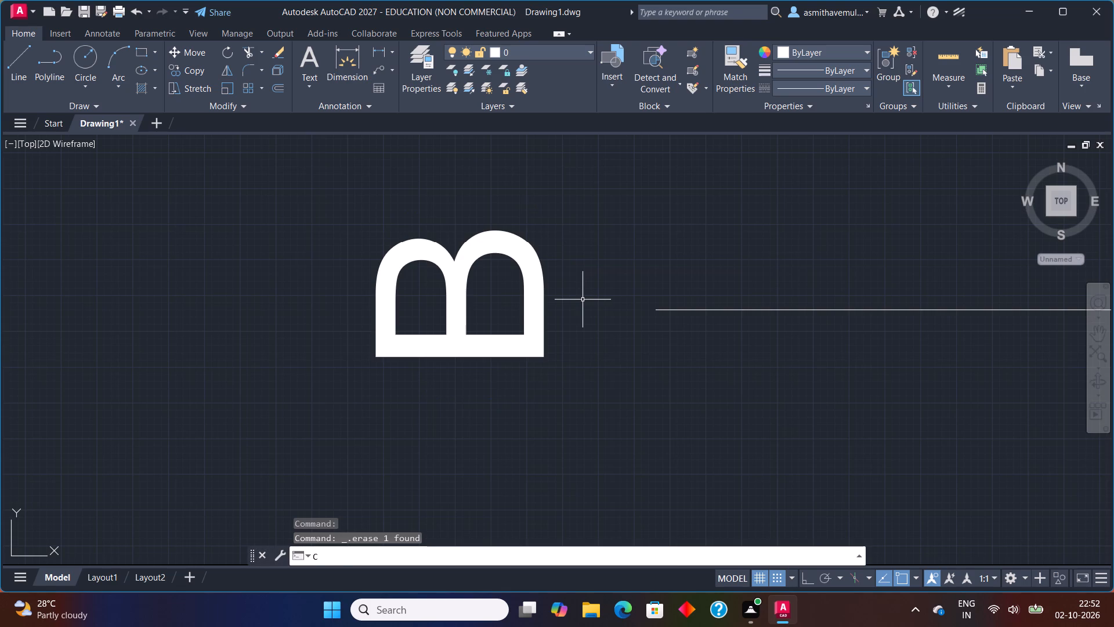
pyautogui.press('Return')
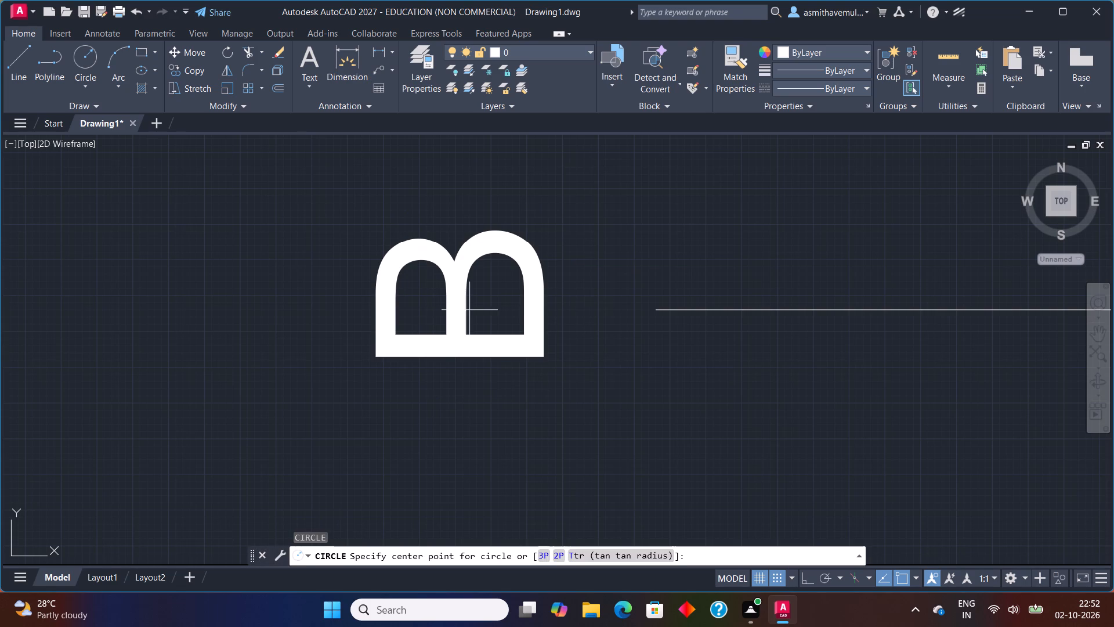
pyautogui.click(466, 312)
pyautogui.click(606, 245)
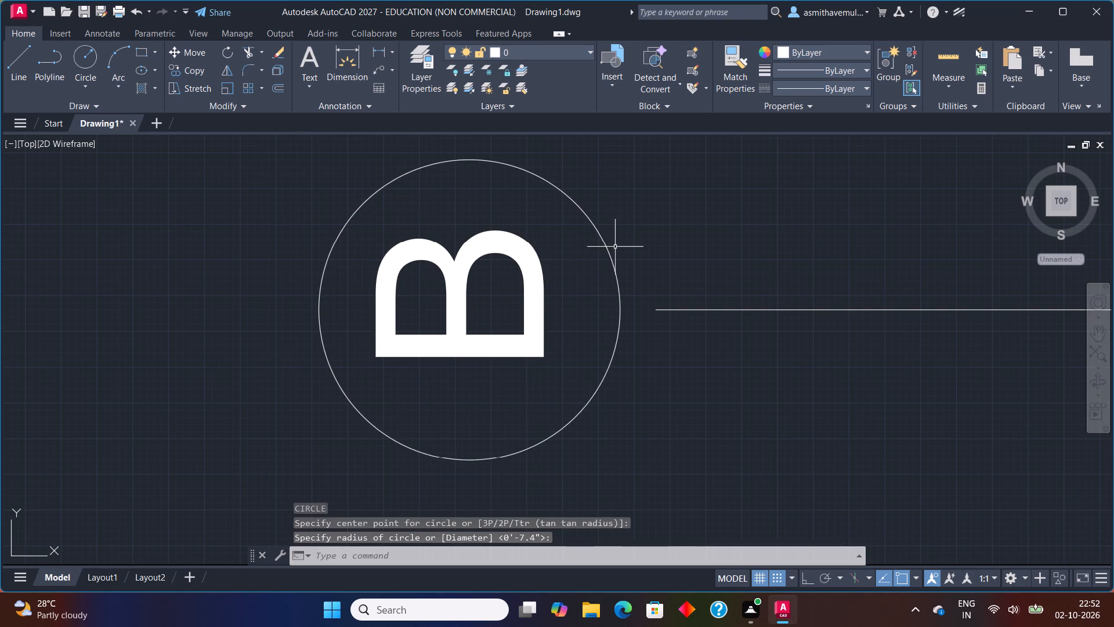
# Move the two-door section farther to the right of the floor plan and slightly up.
pyautogui.scroll(-4, 620, 248)
pyautogui.moveTo(804, 279); pyautogui.dragTo(678, 424, button='middle')
pyautogui.scroll(-2, 670, 429)
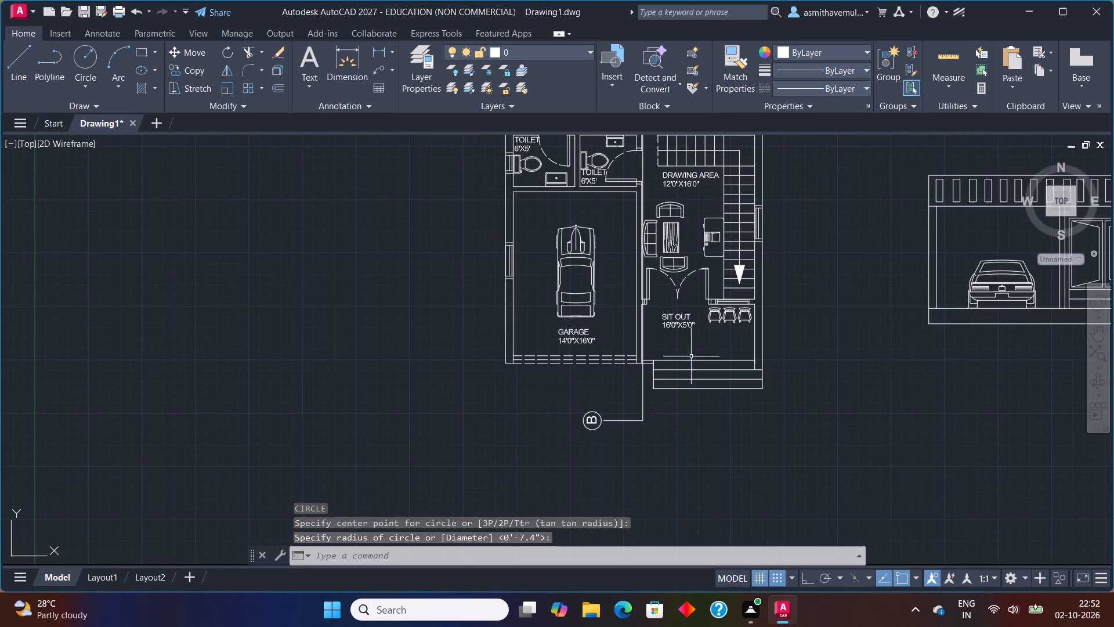
pyautogui.moveTo(724, 322); pyautogui.dragTo(451, 439, button='middle')
pyautogui.scroll(-1, 725, 297)
pyautogui.moveTo(750, 264); pyautogui.dragTo(750, 264, button='middle')
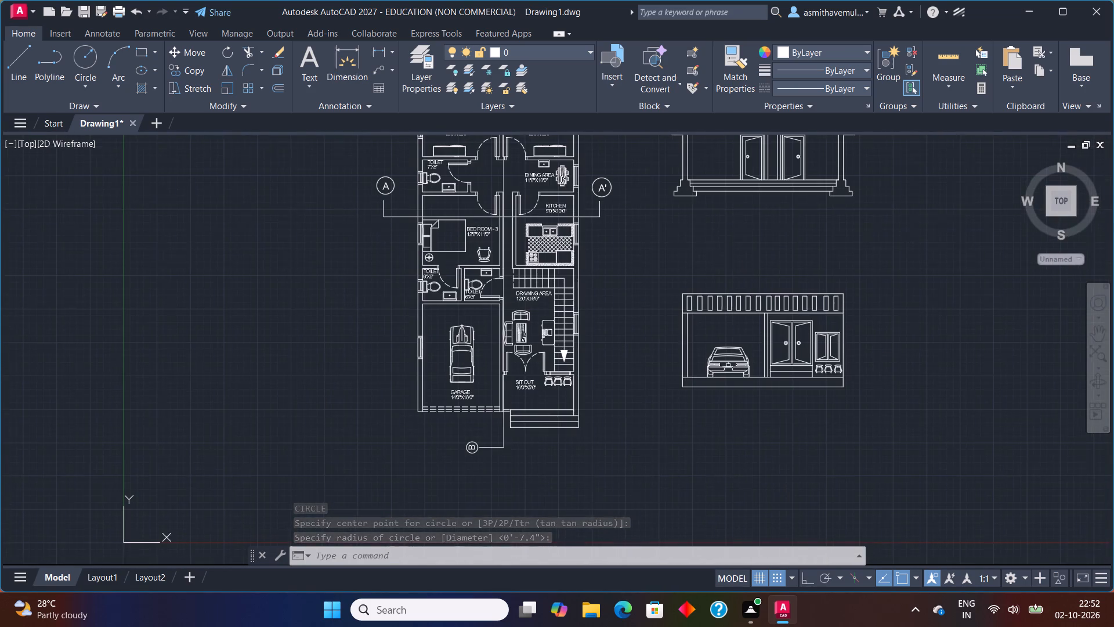
pyautogui.moveTo(750, 264); pyautogui.dragTo(617, 364, button='middle')
pyautogui.moveTo(734, 161); pyautogui.dragTo(497, 238)
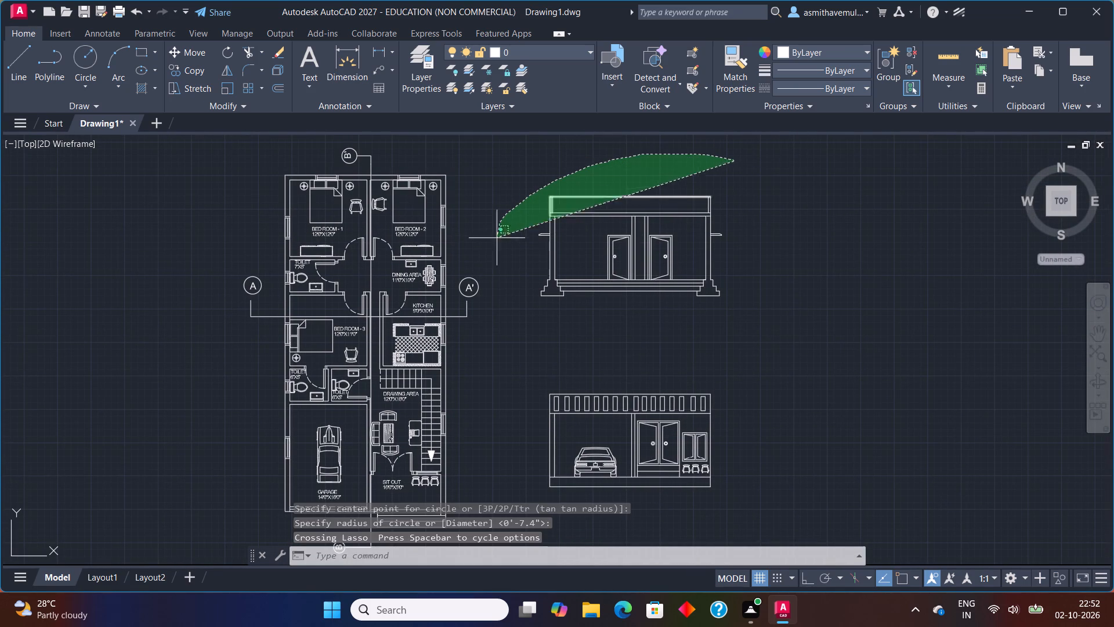
pyautogui.moveTo(497, 238); pyautogui.dragTo(771, 343)
pyautogui.press('m')
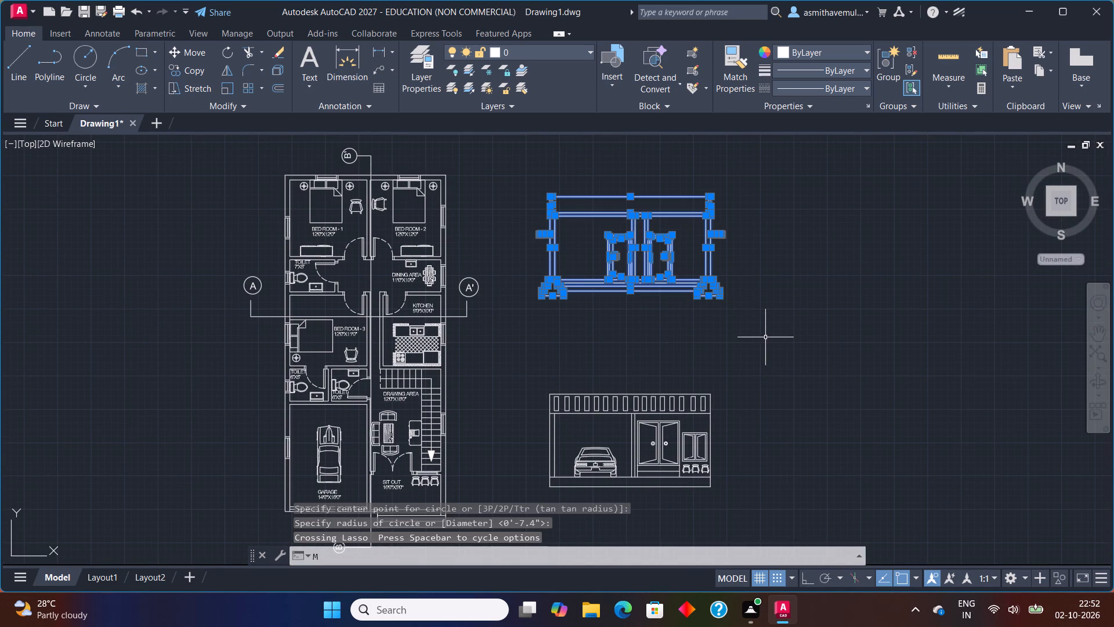
pyautogui.press('Return')
pyautogui.moveTo(691, 196); pyautogui.dragTo(711, 190)
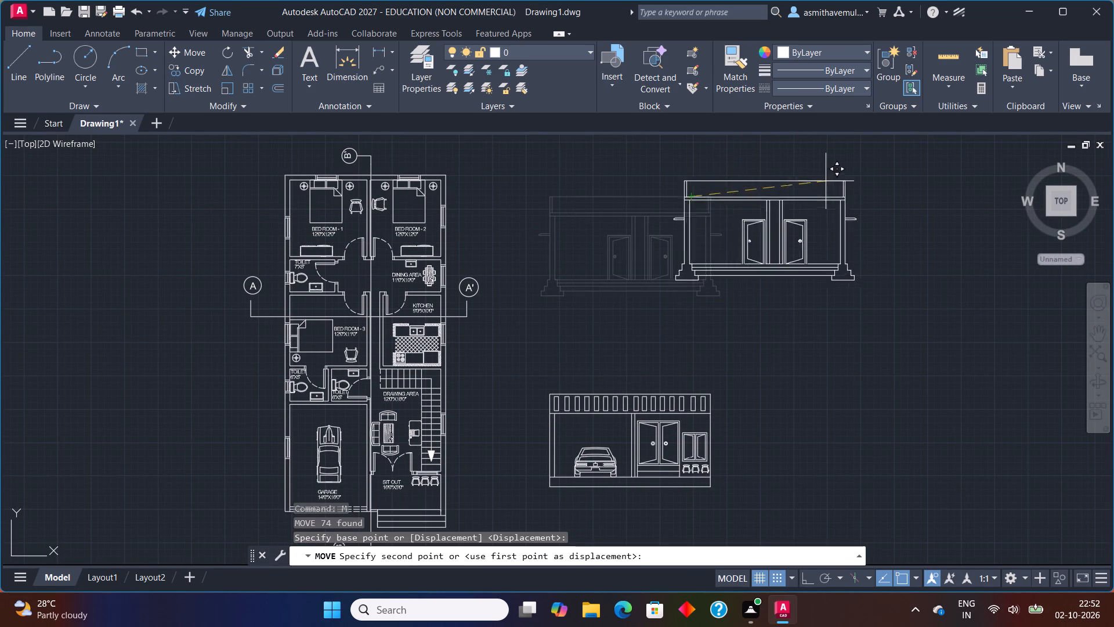
pyautogui.click(951, 174)
# Move the front elevation with the car to the right so it sits below the relocated section.
pyautogui.moveTo(738, 316); pyautogui.dragTo(519, 405)
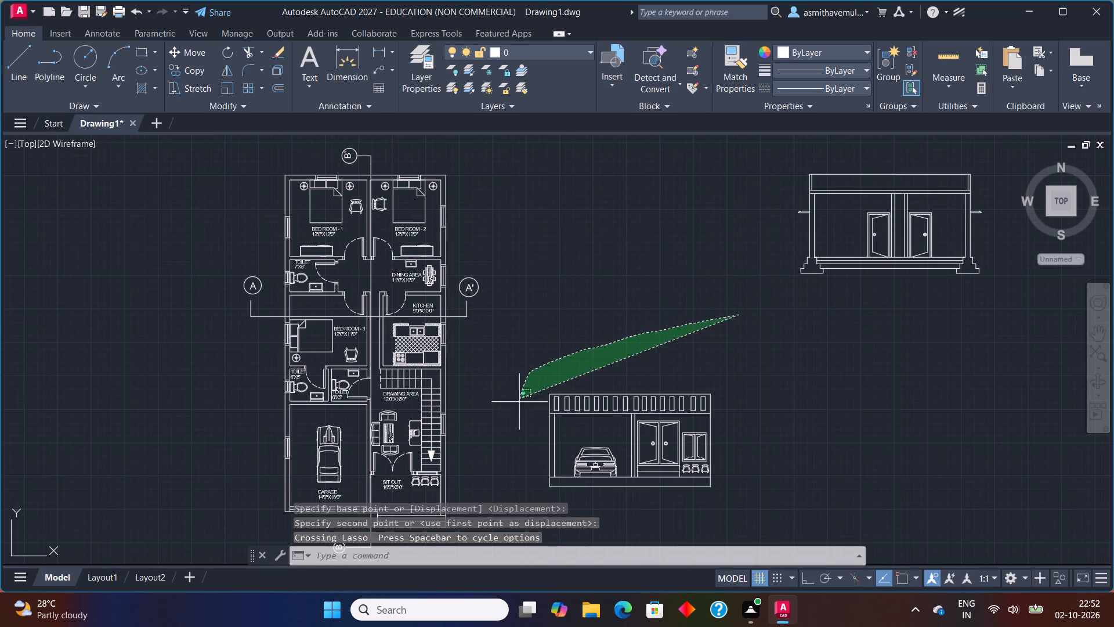
pyautogui.moveTo(519, 405); pyautogui.dragTo(783, 530)
pyautogui.press('m')
pyautogui.press('Return')
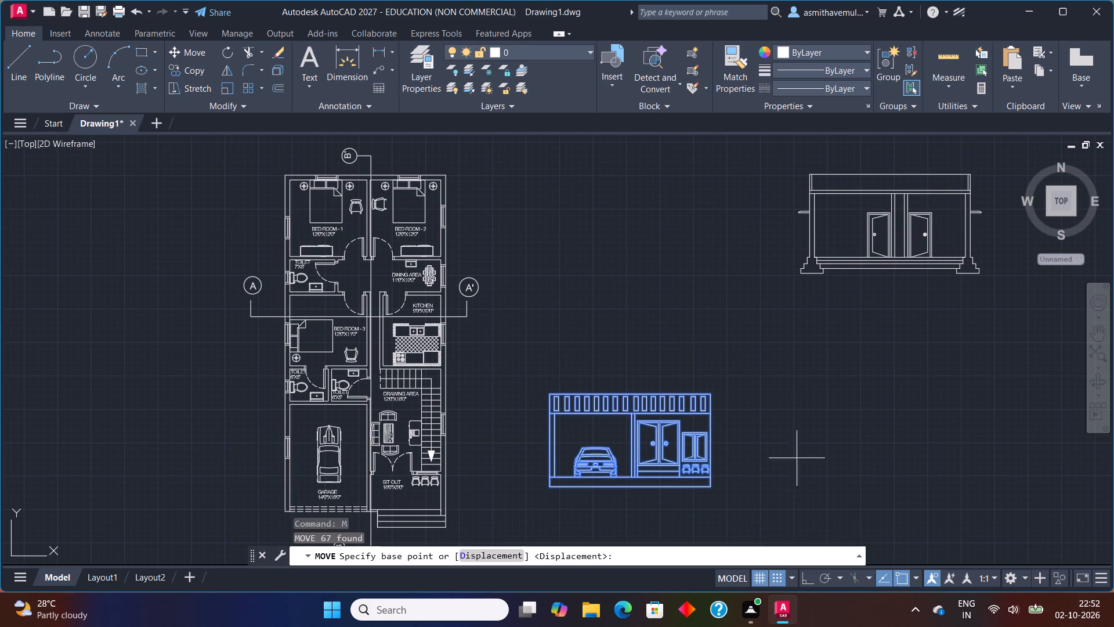
pyautogui.click(650, 391)
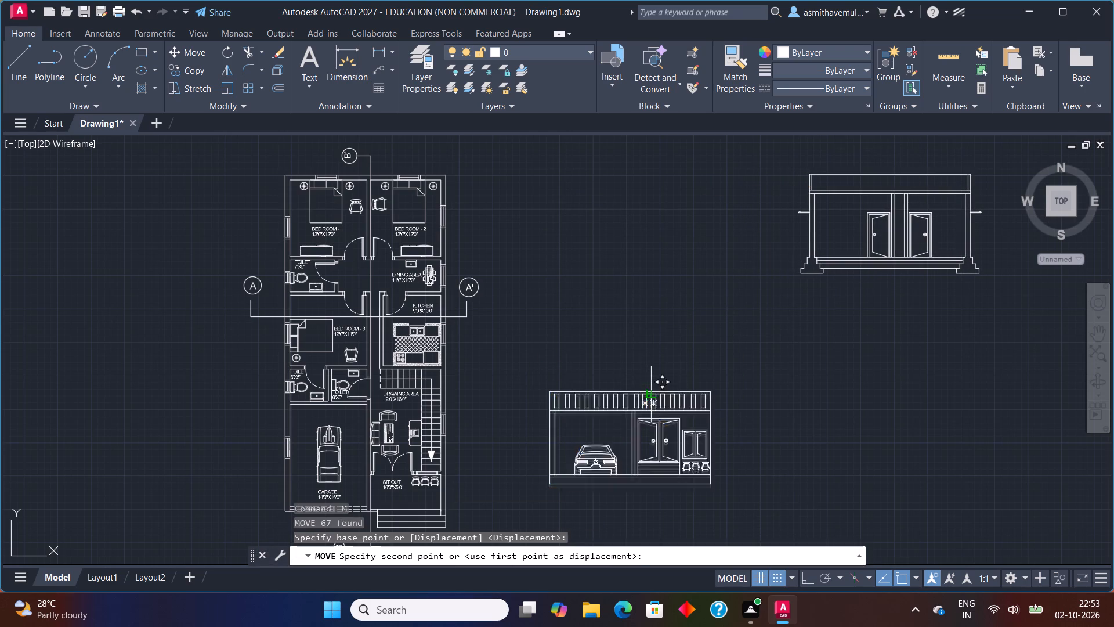
pyautogui.click(917, 354)
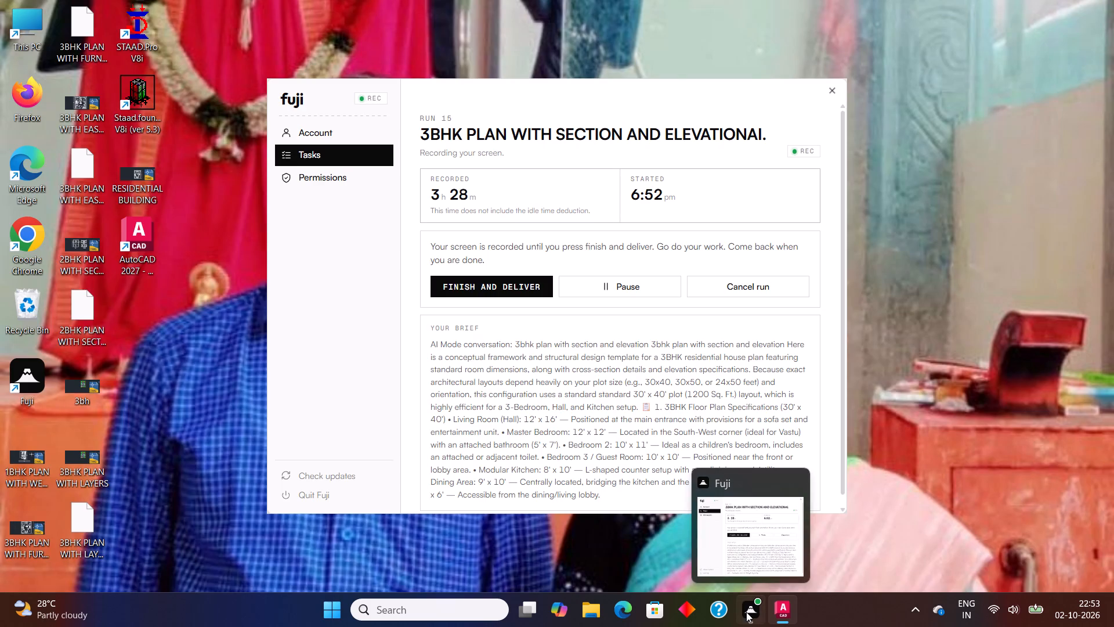
# Examine the layout of the floor plan, the relocated section and the front elevation.
pyautogui.moveTo(504, 468); pyautogui.dragTo(576, 352, button='middle')
pyautogui.scroll(1, 516, 394)
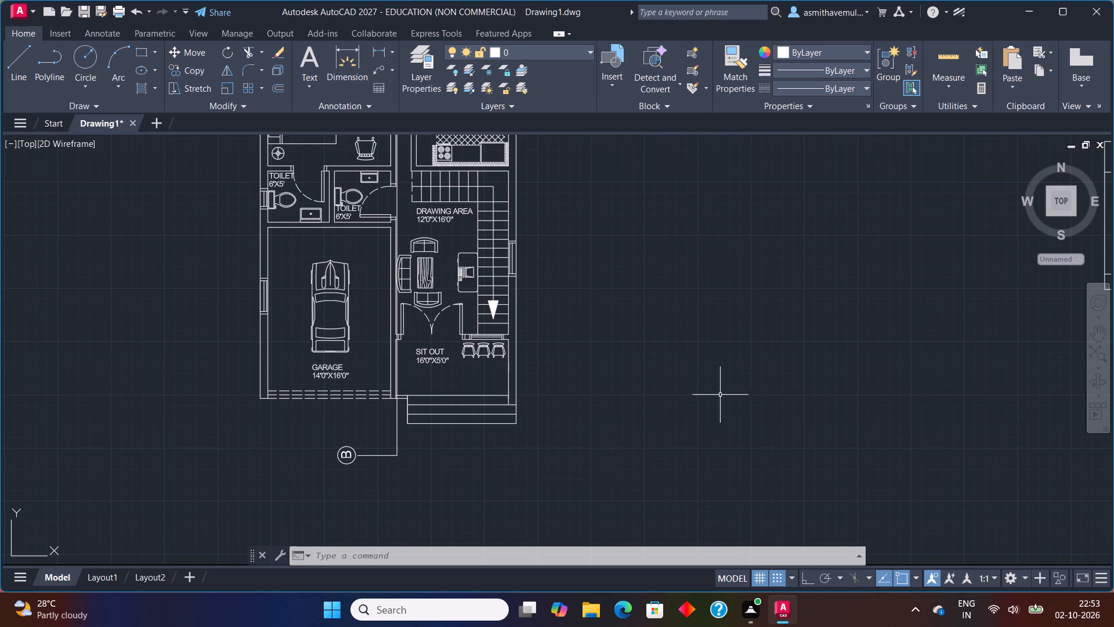
pyautogui.scroll(-2, 758, 404)
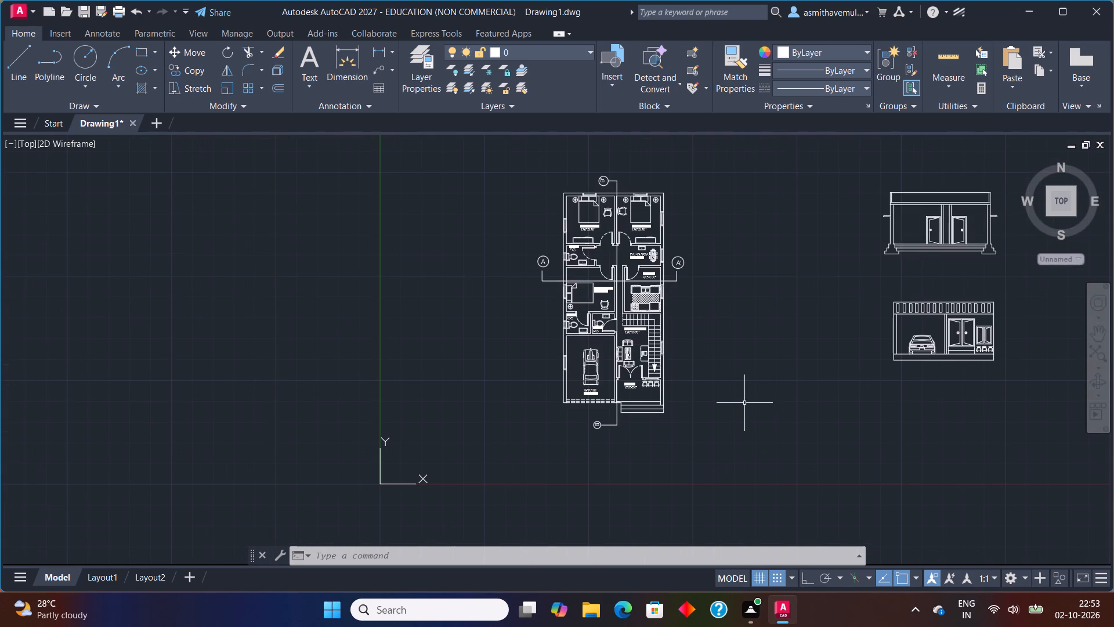
pyautogui.scroll(1, 741, 400)
pyautogui.moveTo(737, 399); pyautogui.dragTo(735, 406, button='middle')
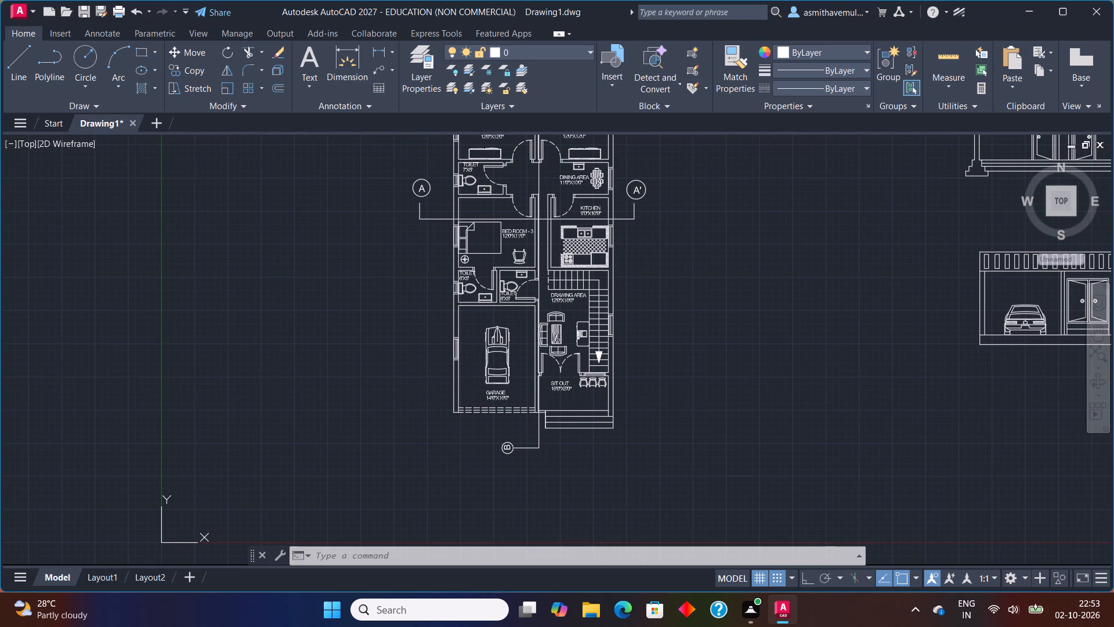
pyautogui.moveTo(992, 343); pyautogui.dragTo(887, 399, button='middle')
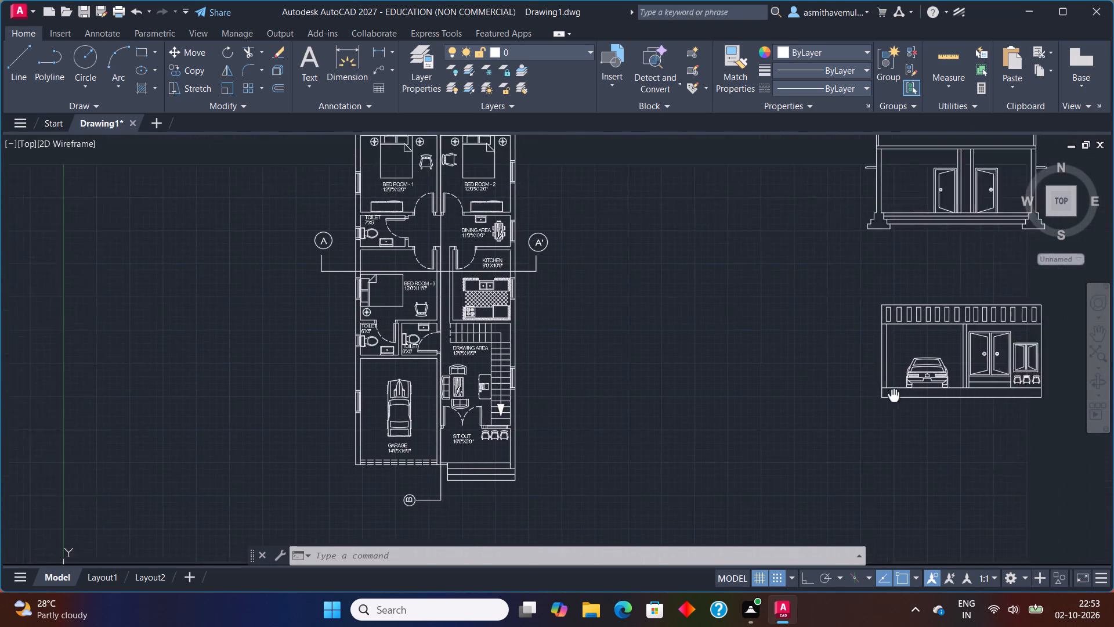
pyautogui.moveTo(887, 399); pyautogui.dragTo(712, 466, button='middle')
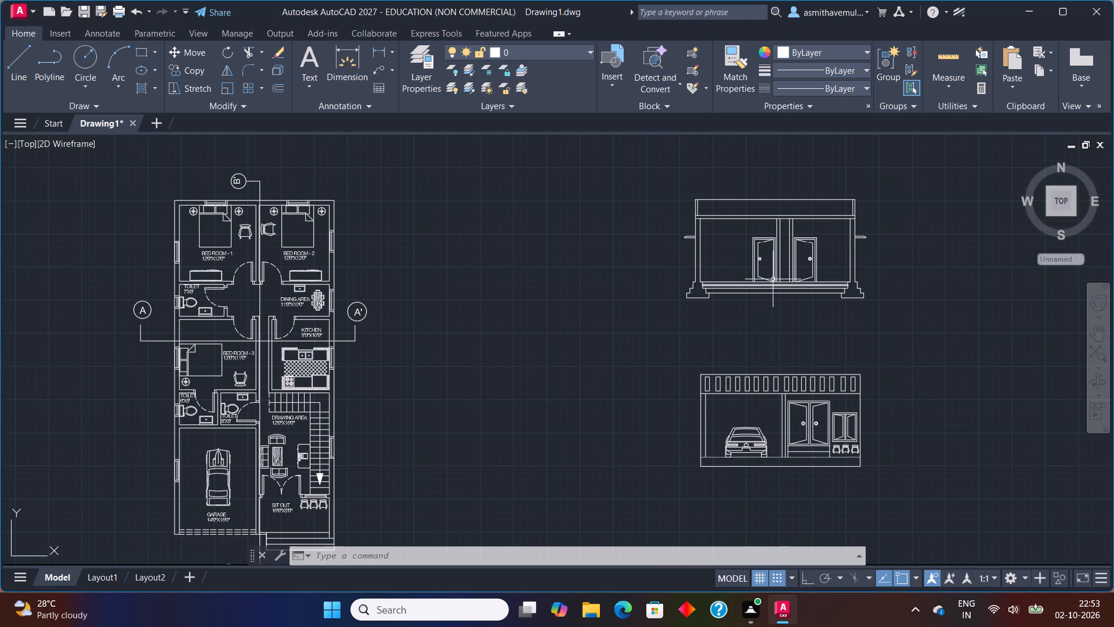
pyautogui.moveTo(458, 370); pyautogui.dragTo(606, 289, button='middle')
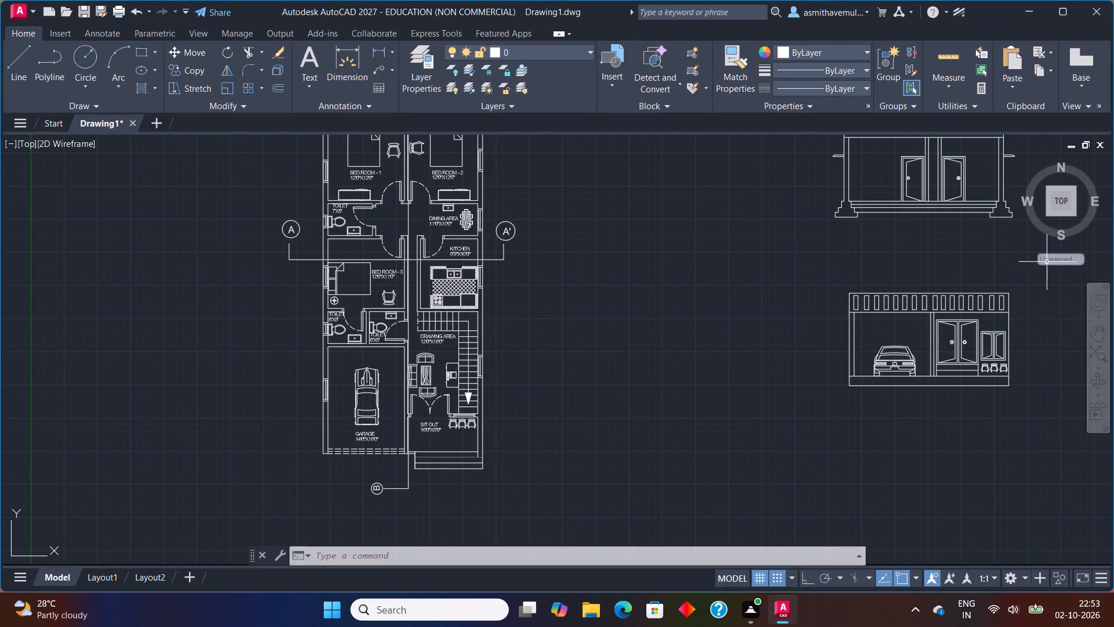
# Copy the two-door section about 34' to the left, level with the original, between it and the floor plan.
pyautogui.moveTo(995, 247); pyautogui.dragTo(854, 296, button='middle')
pyautogui.scroll(1, 852, 224)
pyautogui.moveTo(851, 224); pyautogui.dragTo(809, 292, button='middle')
pyautogui.moveTo(891, 215); pyautogui.dragTo(992, 443)
pyautogui.press('c')
pyautogui.press('o')
pyautogui.write('PY')
pyautogui.press('Return')
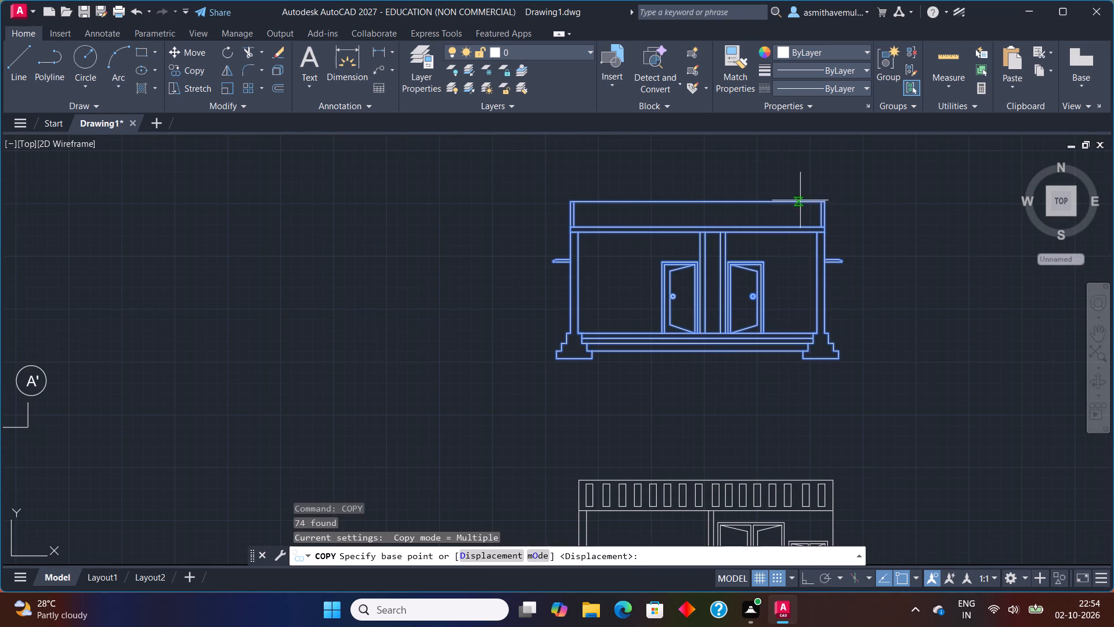
pyautogui.click(819, 199)
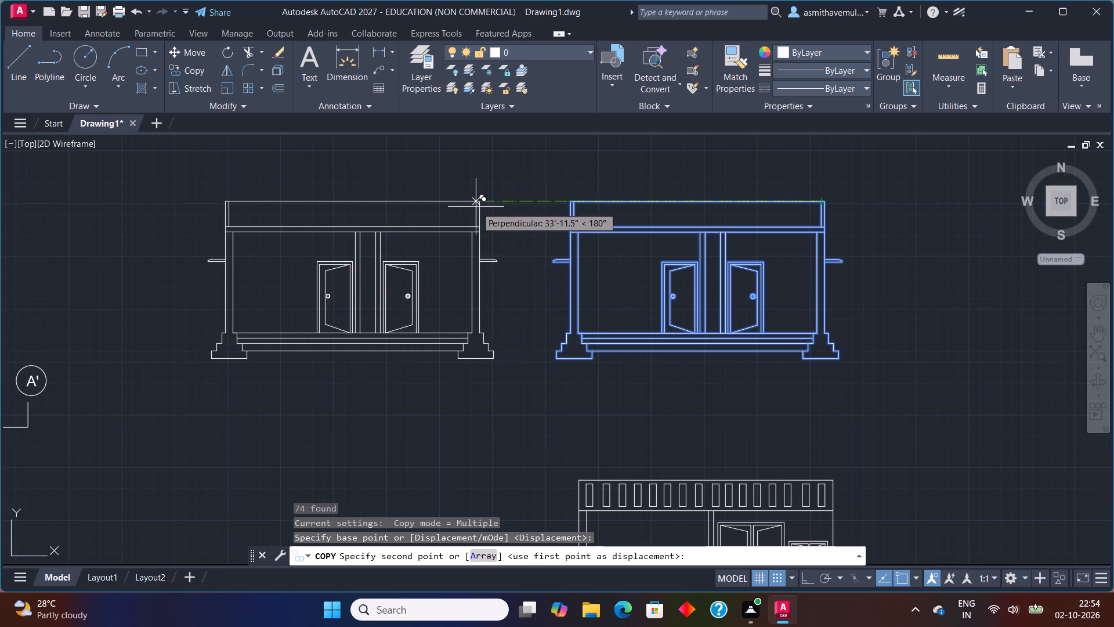
pyautogui.click(476, 207)
pyautogui.press('Escape')
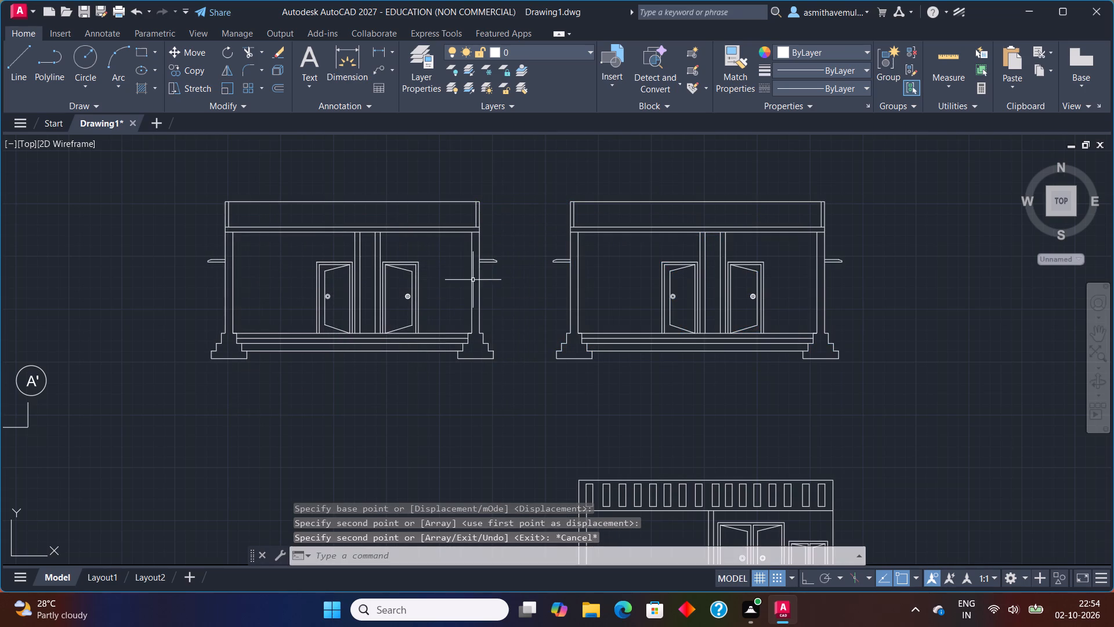
# Examine the doors and inner walls of the copied section alongside the floor plan's section lines.
pyautogui.moveTo(472, 280); pyautogui.dragTo(586, 281, button='middle')
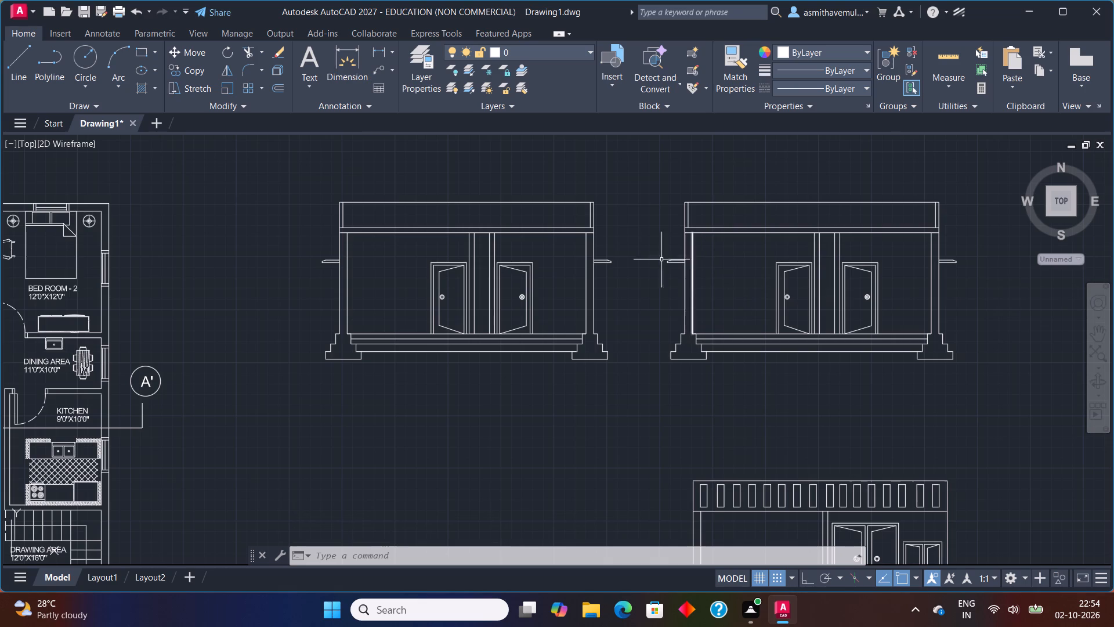
pyautogui.scroll(2, 486, 277)
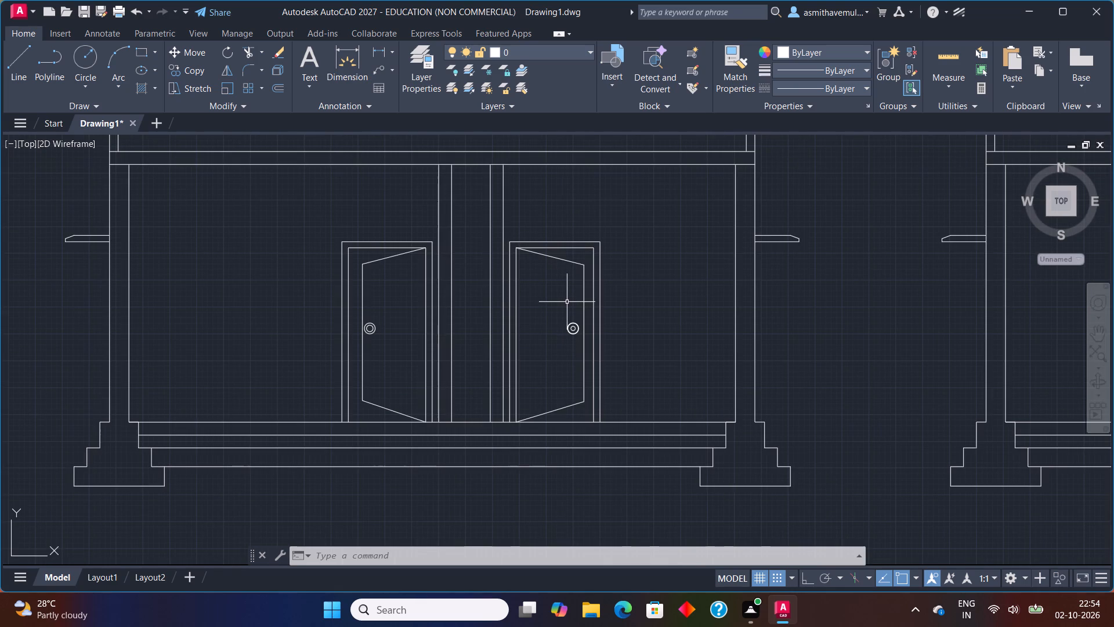
pyautogui.click(568, 228)
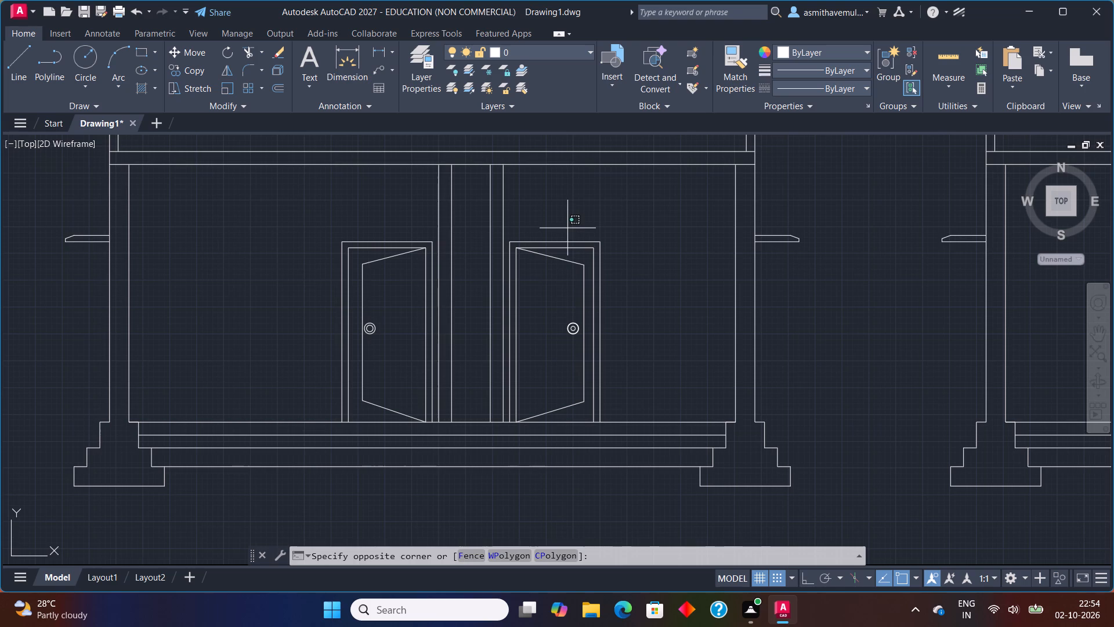
pyautogui.click(560, 229)
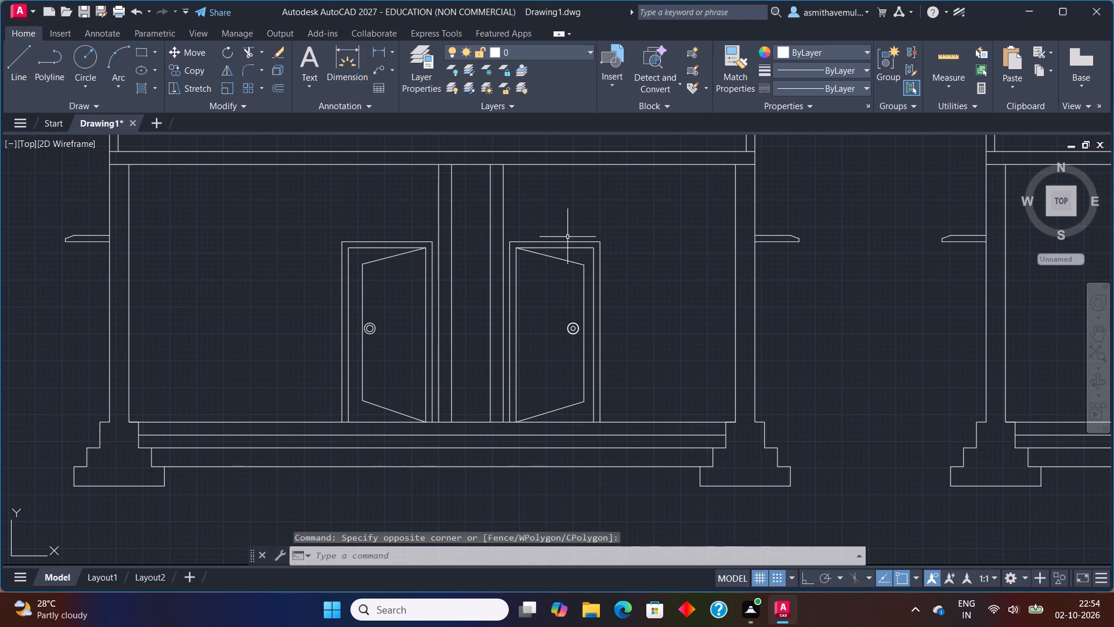
pyautogui.scroll(-2, 563, 233)
pyautogui.moveTo(423, 260); pyautogui.dragTo(747, 311, button='middle')
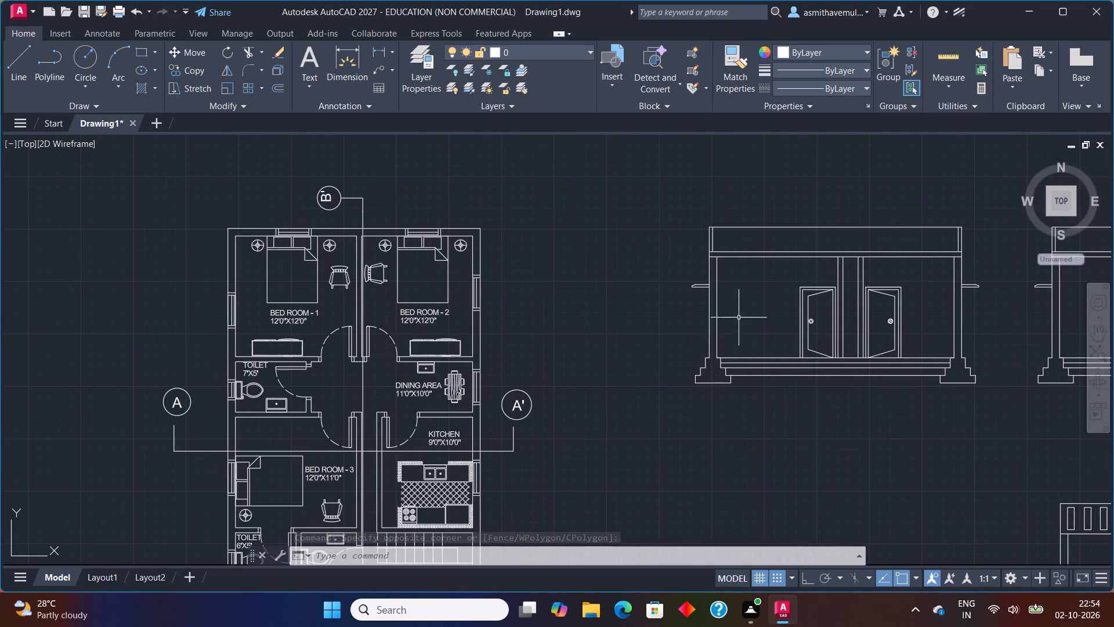
pyautogui.moveTo(616, 373); pyautogui.dragTo(679, 258, button='middle')
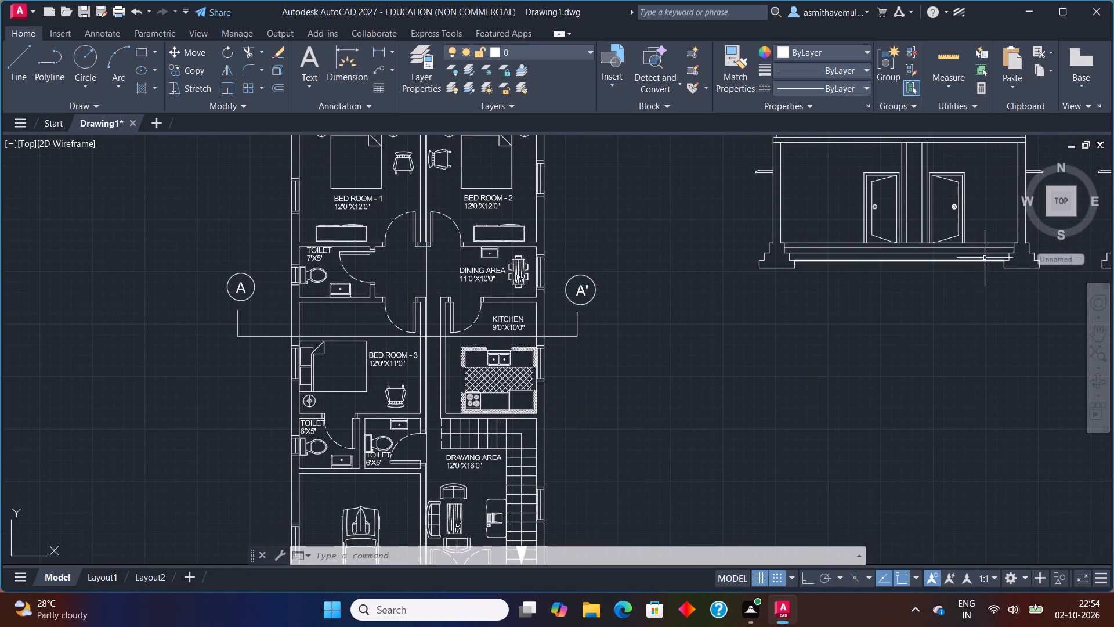
pyautogui.scroll(1, 898, 209)
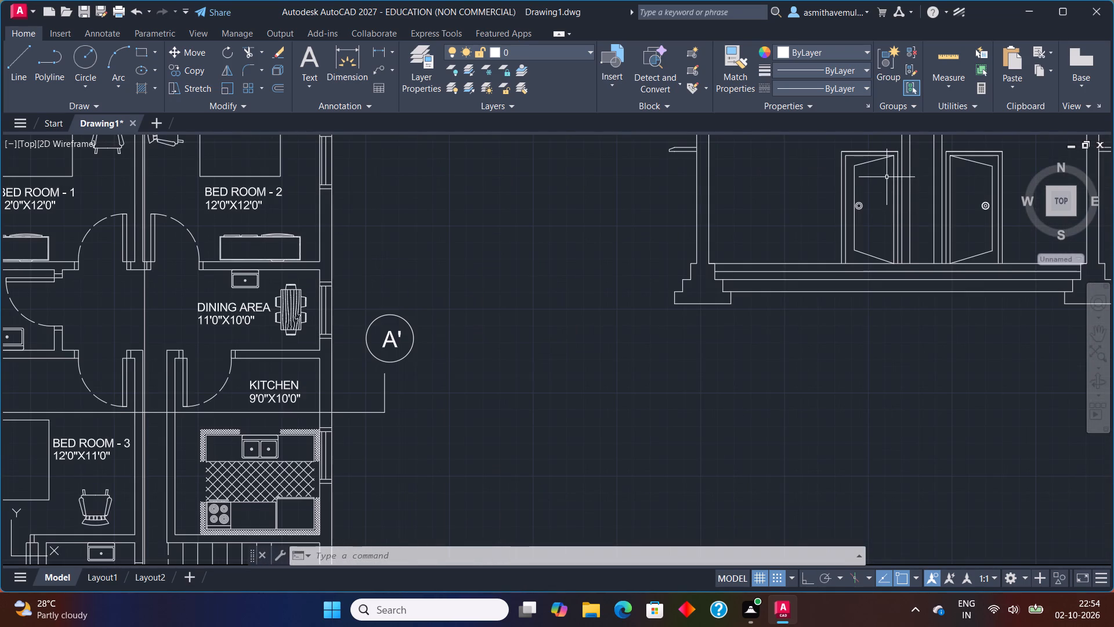
# Erase both doors, the inner walls between them and the leftover door line from the copied section.
pyautogui.moveTo(887, 177); pyautogui.dragTo(845, 242, button='middle')
pyautogui.moveTo(992, 210); pyautogui.dragTo(744, 214)
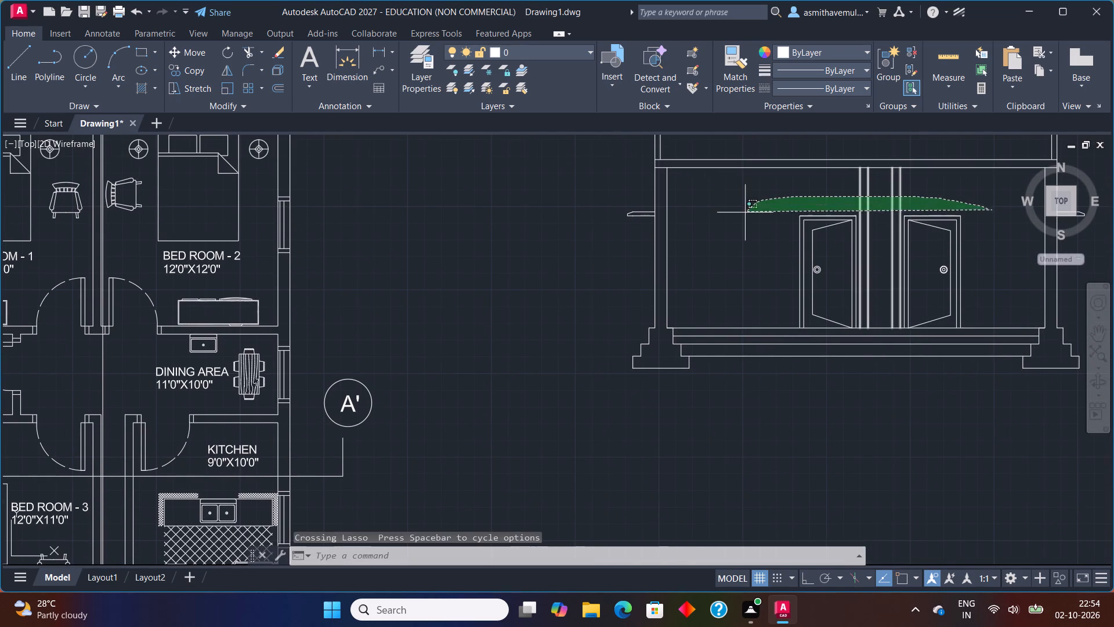
pyautogui.moveTo(744, 214); pyautogui.dragTo(990, 325)
pyautogui.press('Delete')
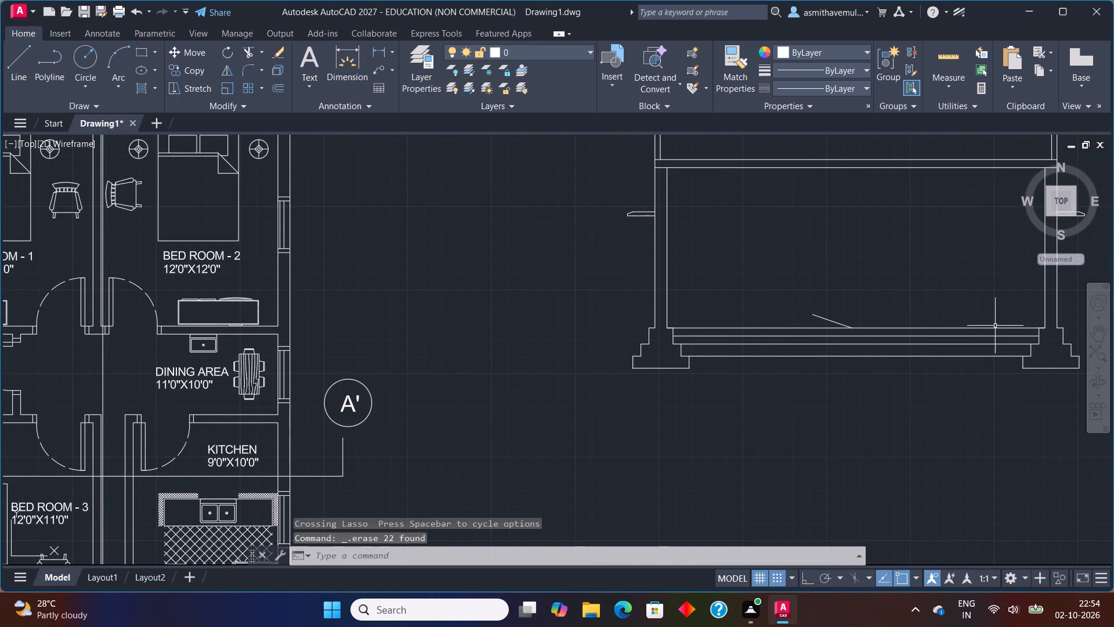
pyautogui.click(846, 325)
pyautogui.press('Delete')
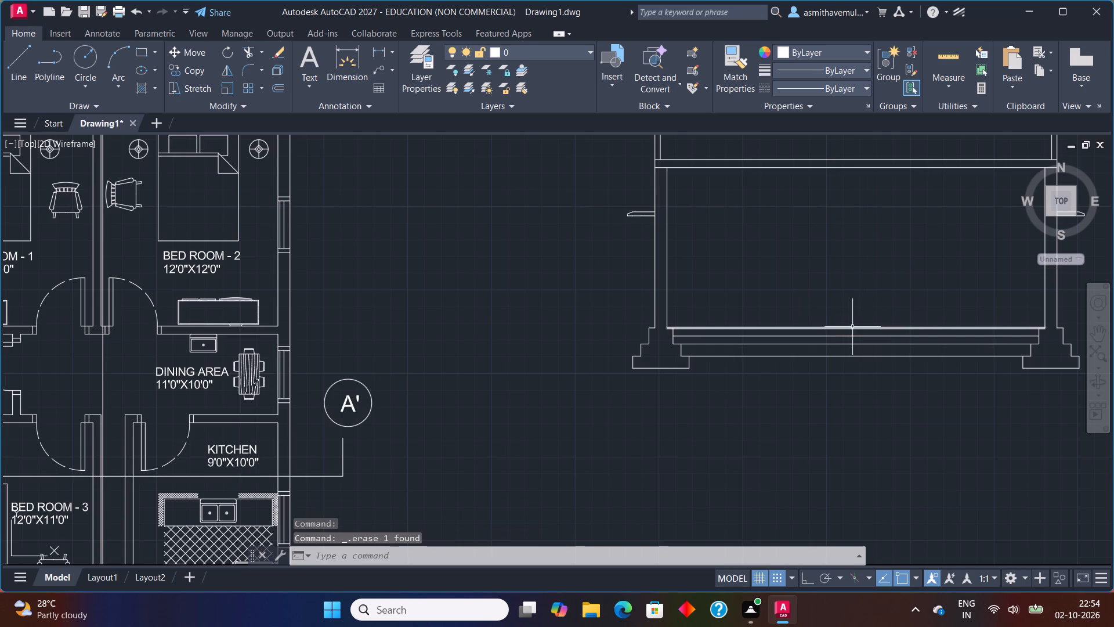
pyautogui.scroll(-3, 852, 327)
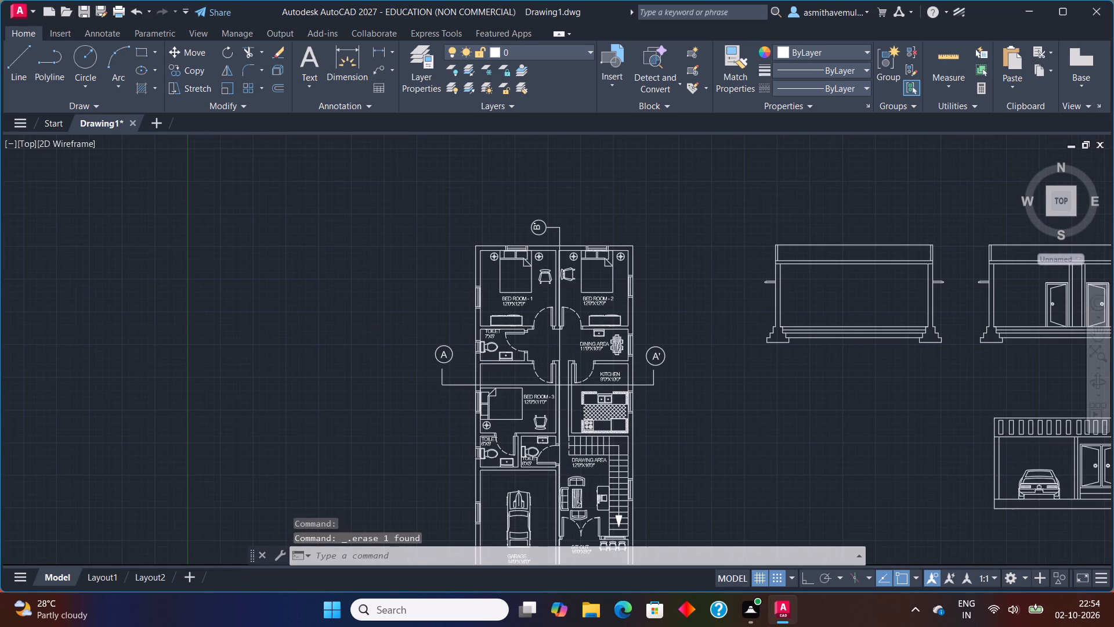
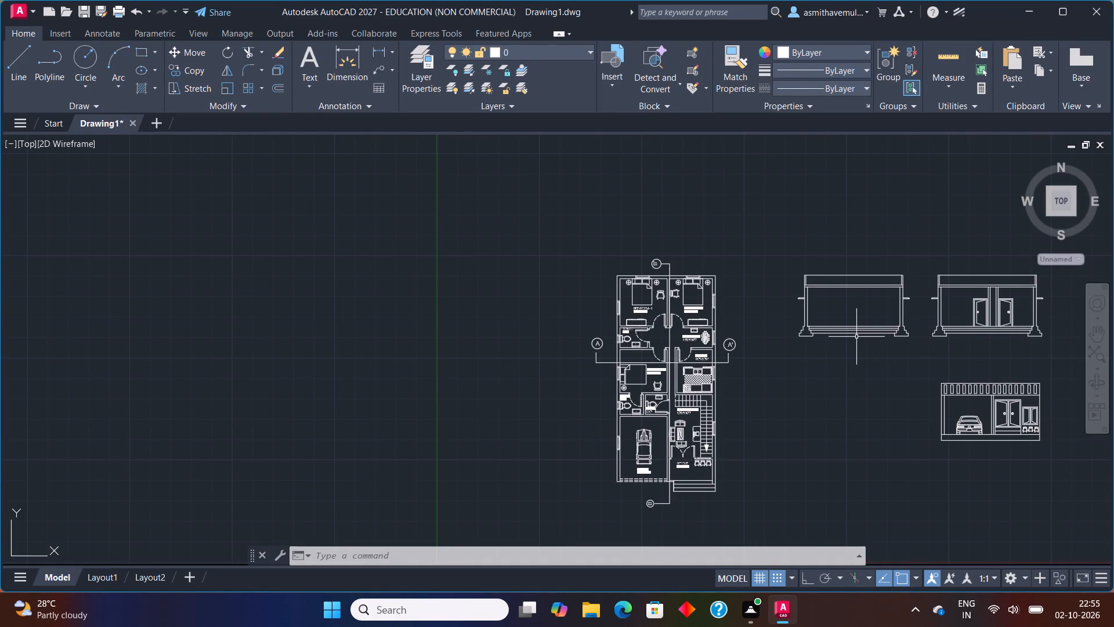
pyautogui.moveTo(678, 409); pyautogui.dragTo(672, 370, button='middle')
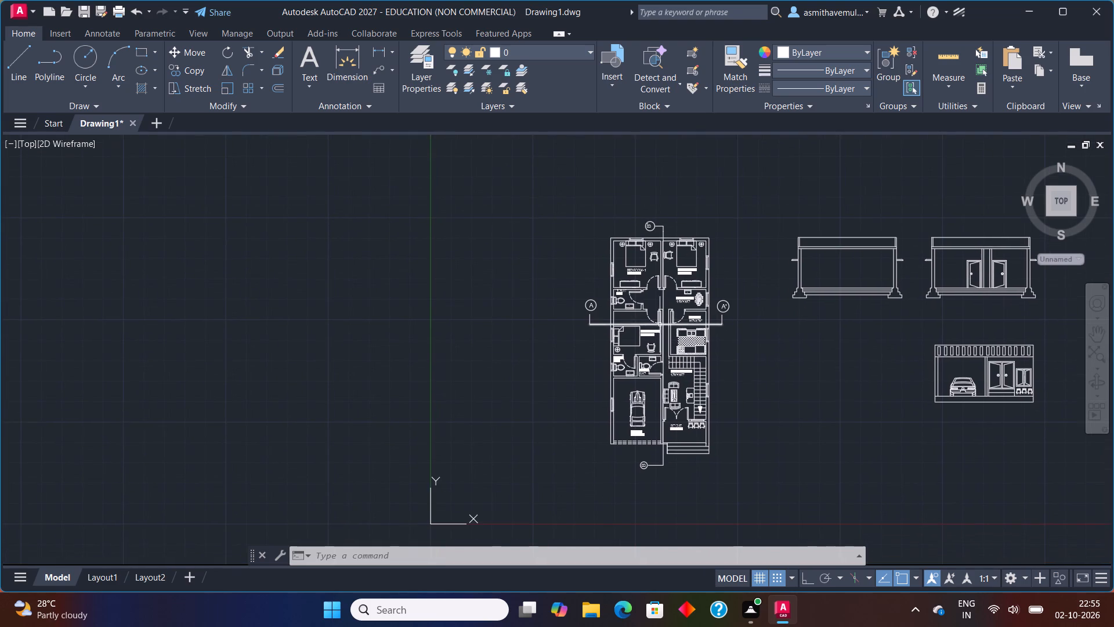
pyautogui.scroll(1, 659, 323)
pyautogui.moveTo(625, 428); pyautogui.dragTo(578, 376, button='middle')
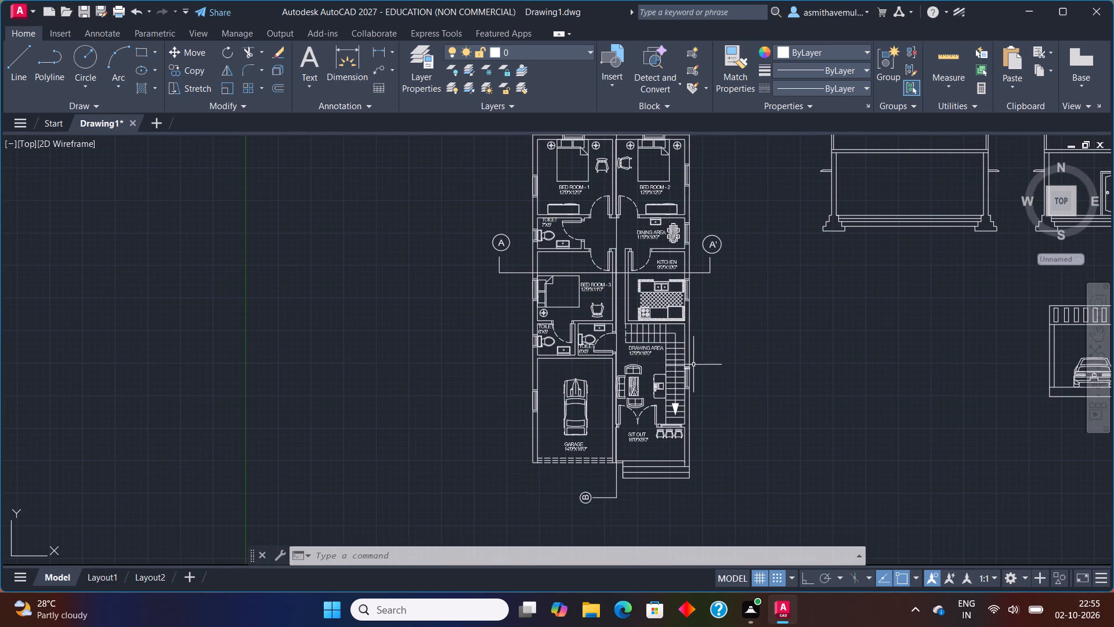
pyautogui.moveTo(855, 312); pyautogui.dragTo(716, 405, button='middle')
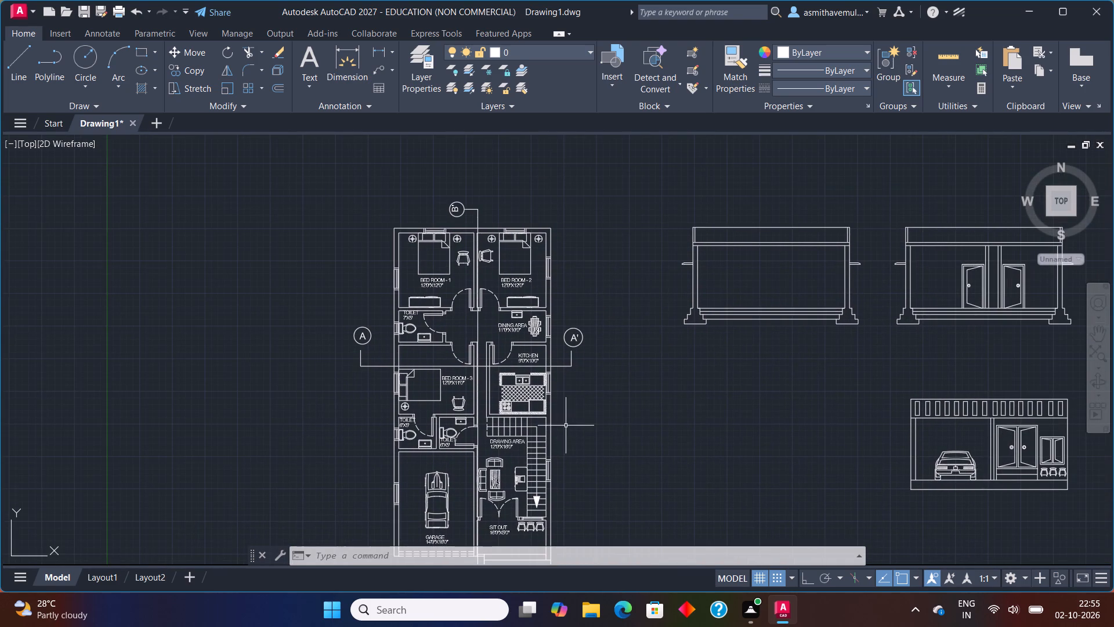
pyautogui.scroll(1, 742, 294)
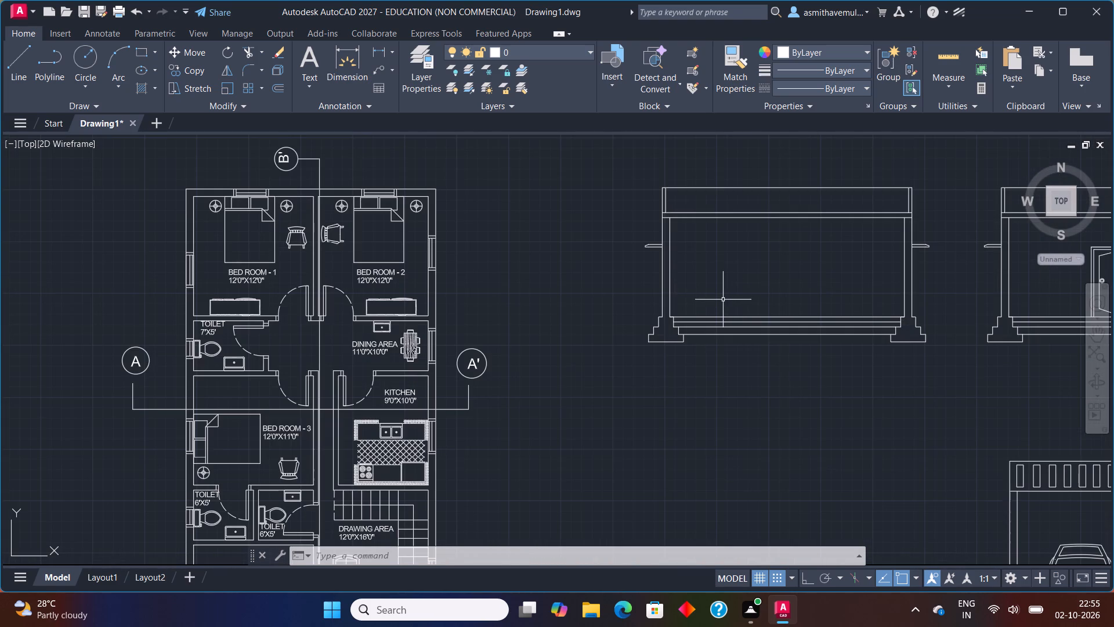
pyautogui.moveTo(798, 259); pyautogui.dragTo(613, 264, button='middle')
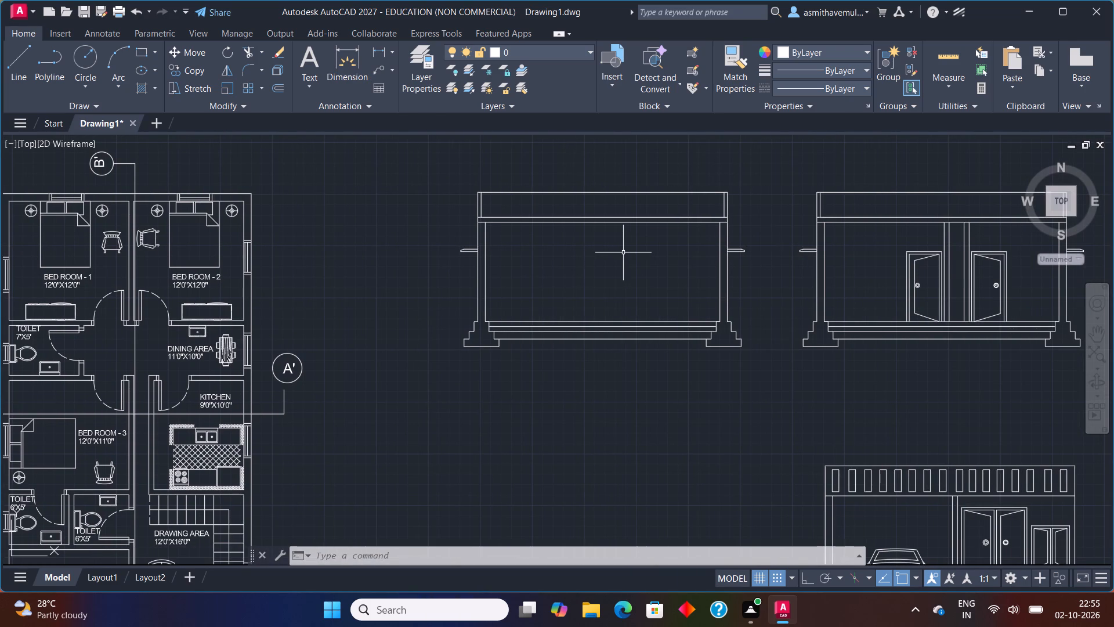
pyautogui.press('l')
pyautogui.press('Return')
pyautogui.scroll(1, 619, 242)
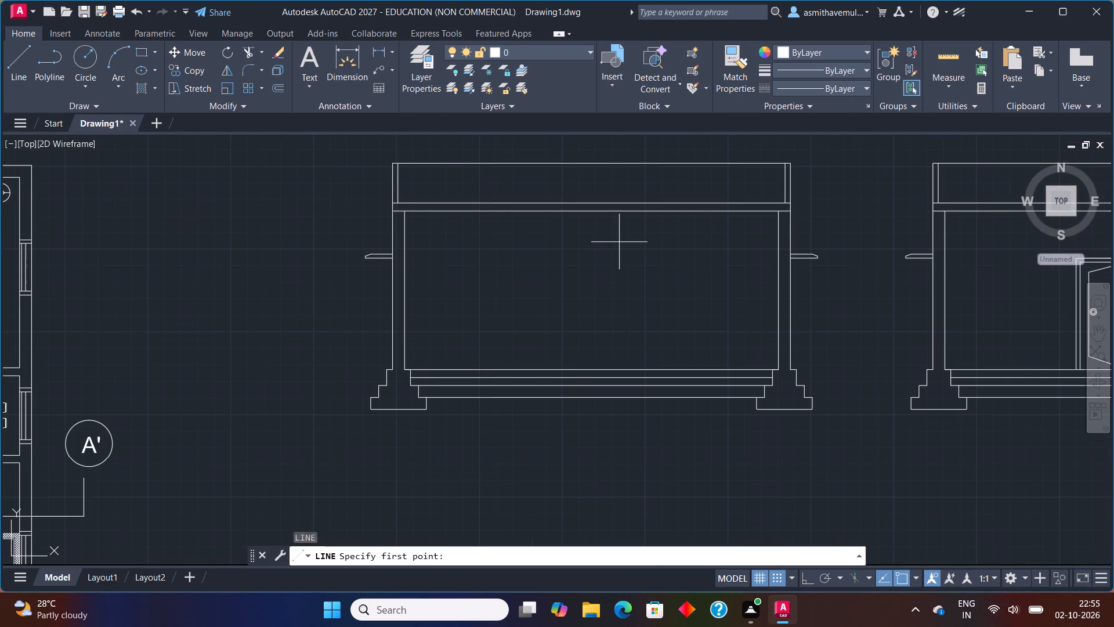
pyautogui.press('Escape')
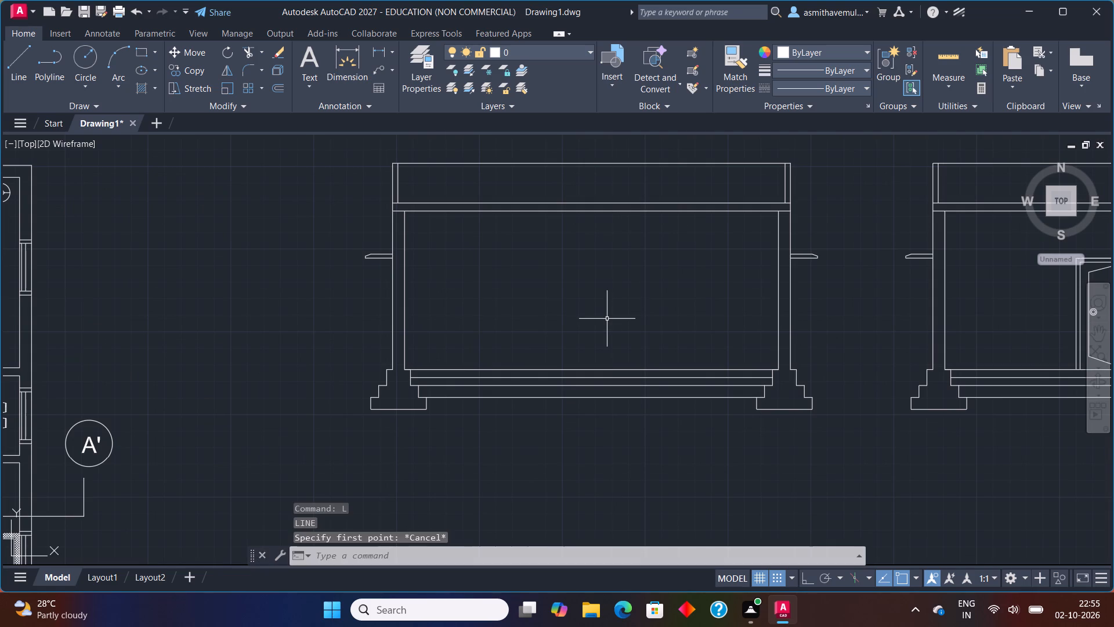
# Undo the erasures in the copied section to restore both doors and the inner walls between them.
pyautogui.hotkey('ctrl', 'z')
pyautogui.hotkey('ctrl', 'z')
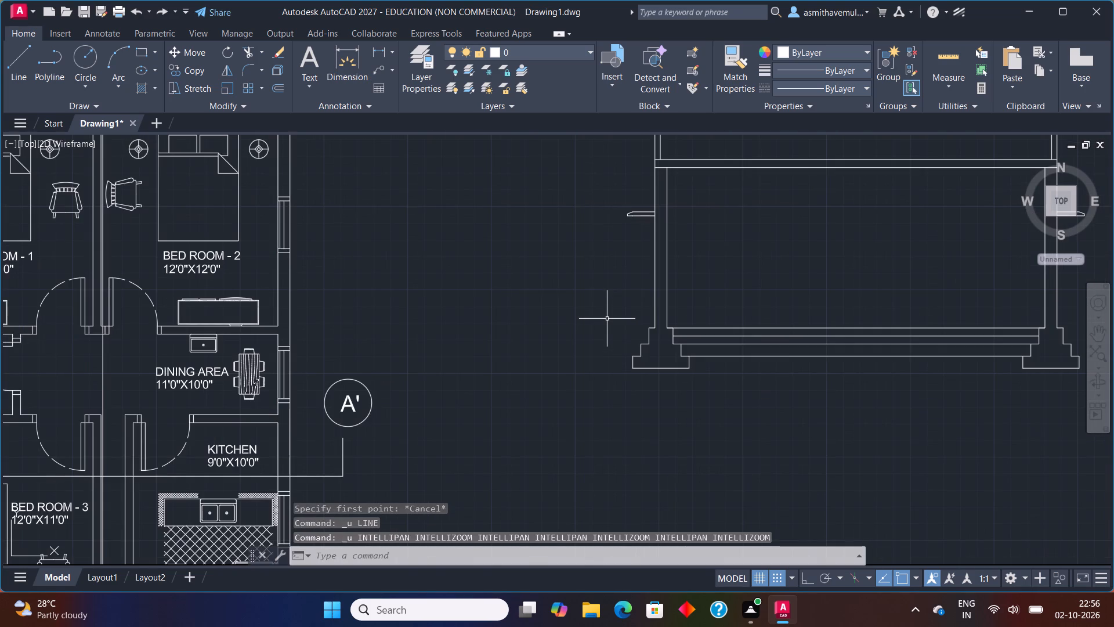
pyautogui.hotkey('ctrl', 'z')
pyautogui.hotkey('ctrl', 'z')
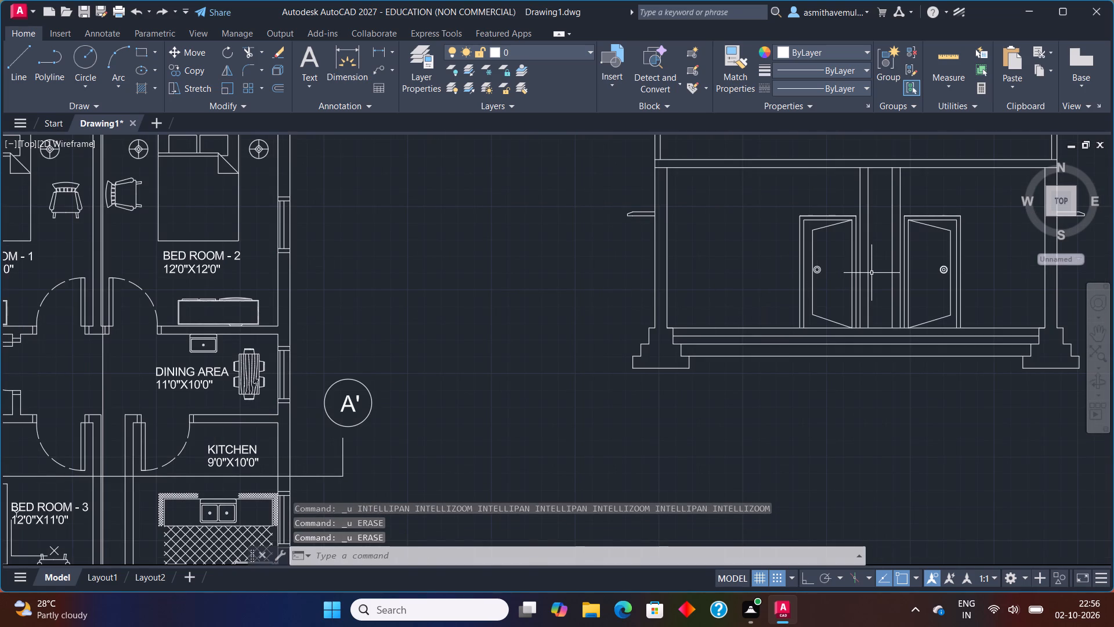
# Erase the four vertical inner wall lines between the two doors of the copied section.
pyautogui.moveTo(871, 273); pyautogui.dragTo(851, 275, button='middle')
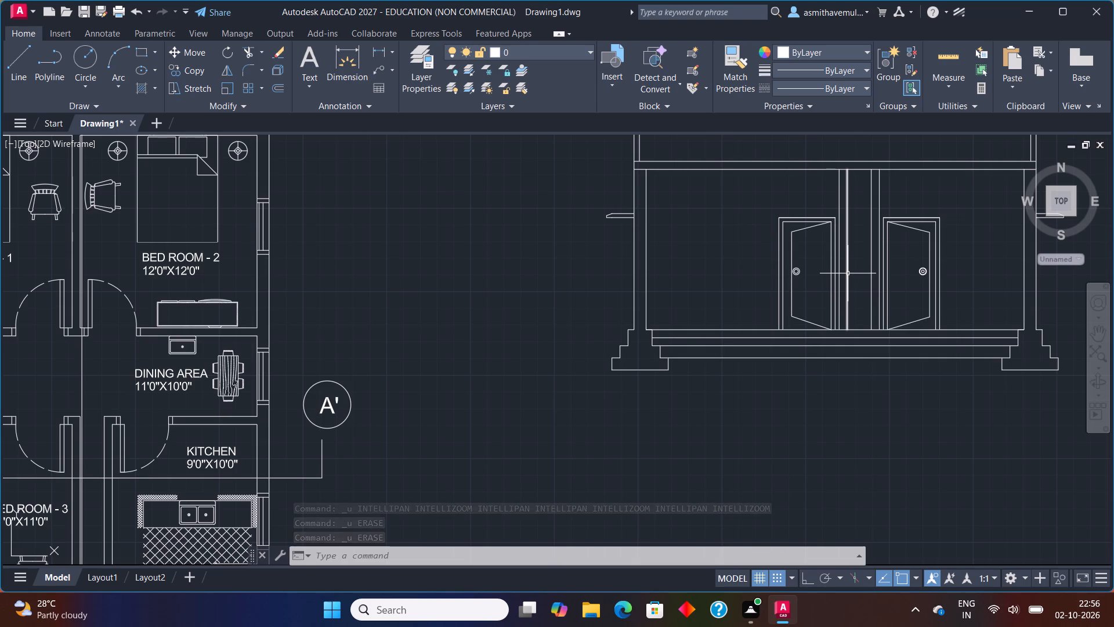
pyautogui.click(848, 274)
pyautogui.moveTo(848, 274); pyautogui.dragTo(812, 289, button='middle')
pyautogui.scroll(1, 810, 289)
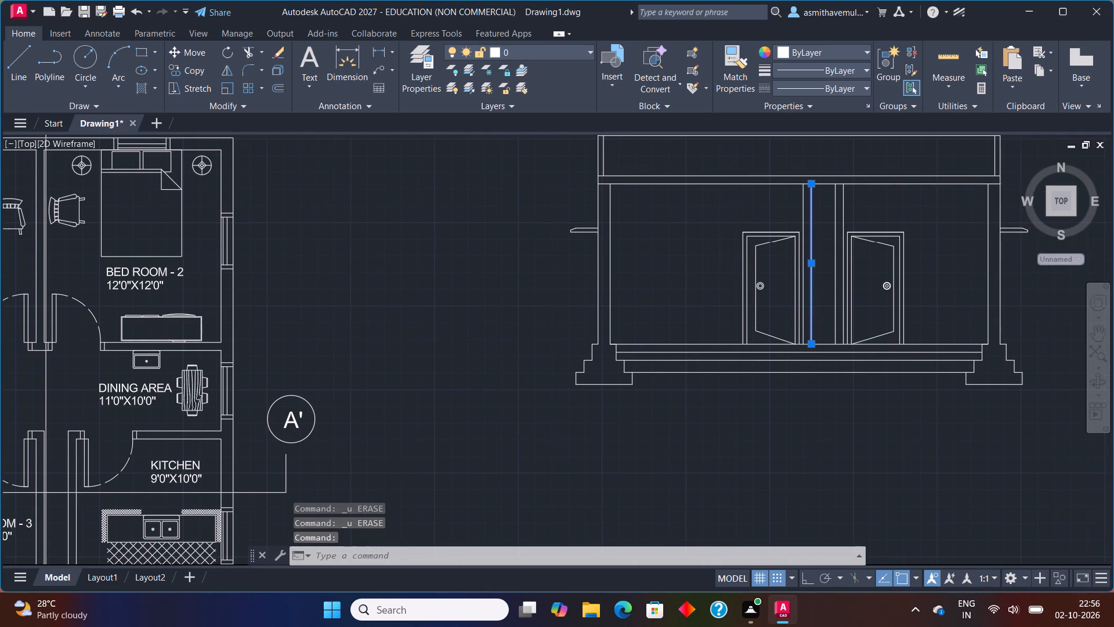
pyautogui.scroll(1, 810, 289)
pyautogui.click(789, 273)
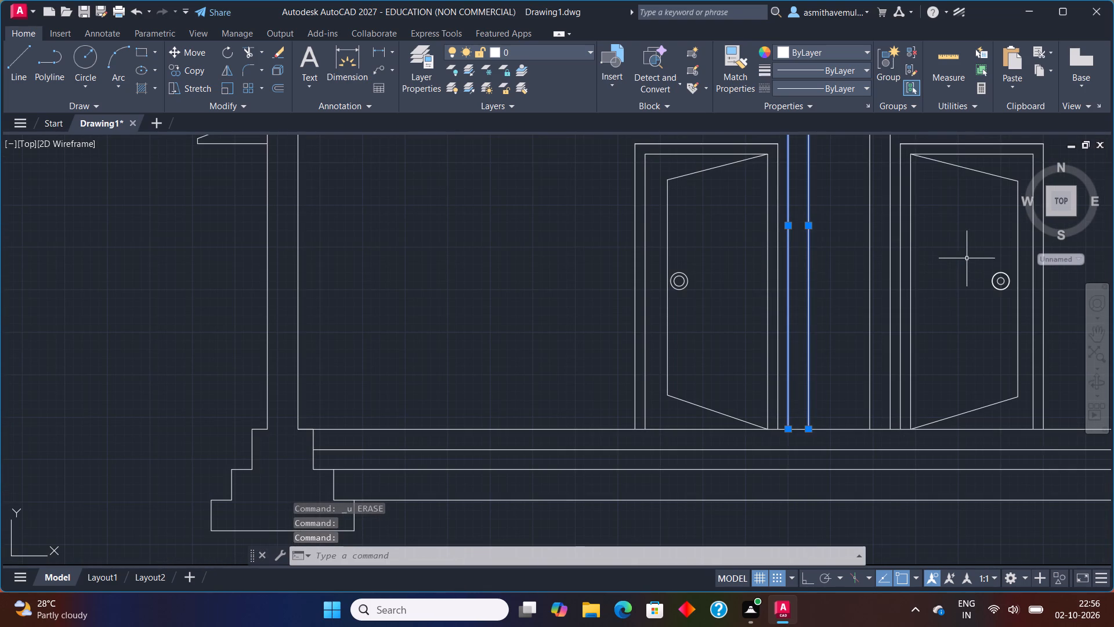
pyautogui.click(869, 297)
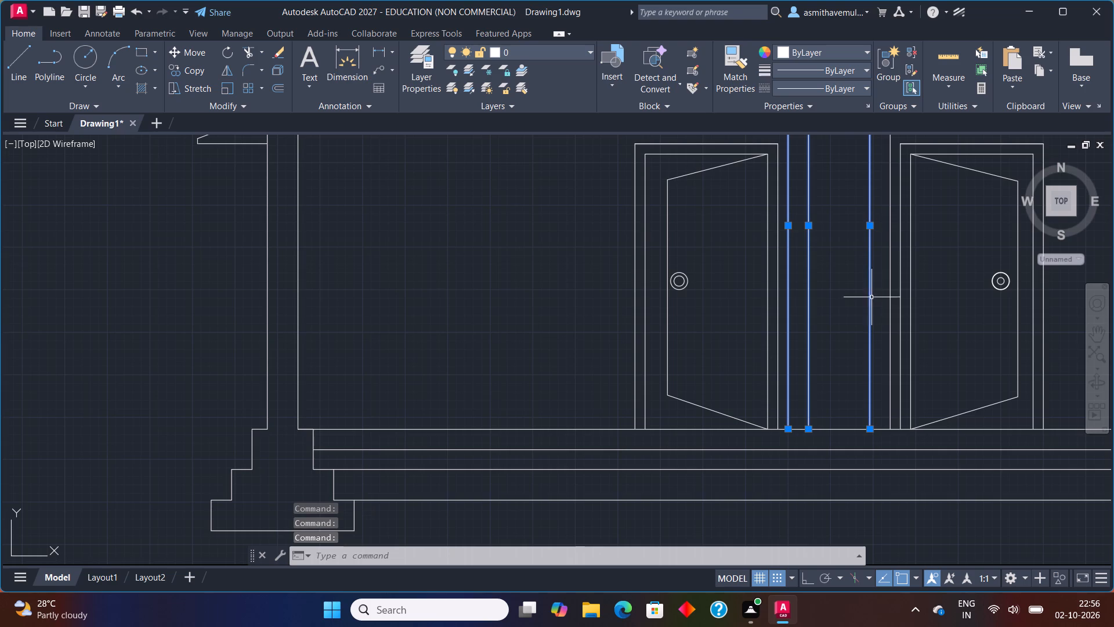
pyautogui.click(892, 297)
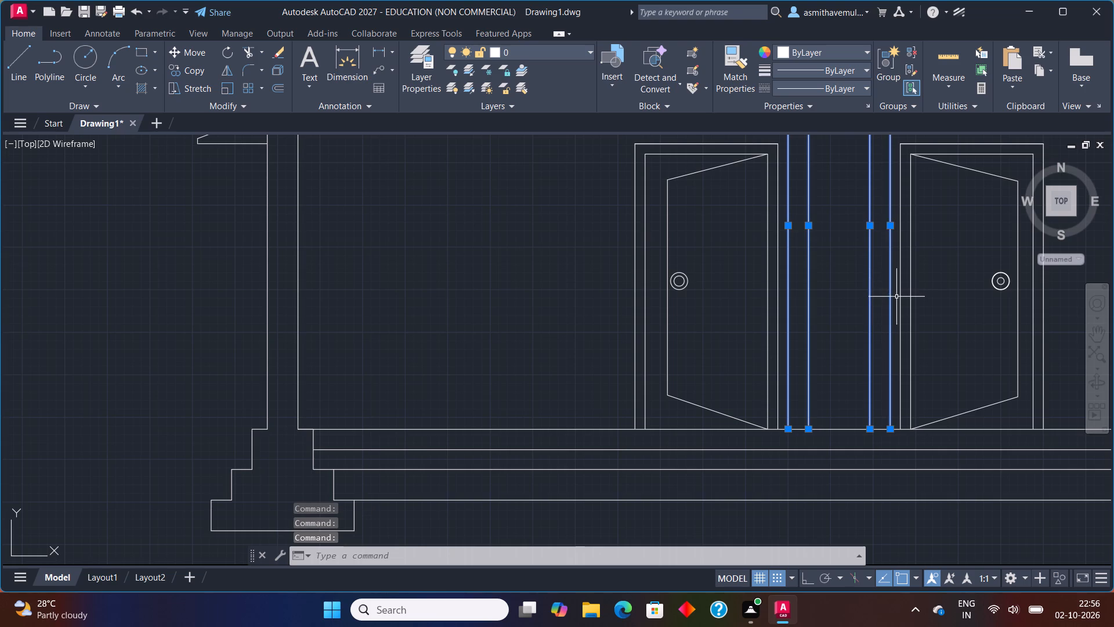
pyautogui.press('Delete')
# Erase the right-hand door of the copied section completely, including its leftover top line, handle circle and slanted leaf line.
pyautogui.scroll(-1, 899, 298)
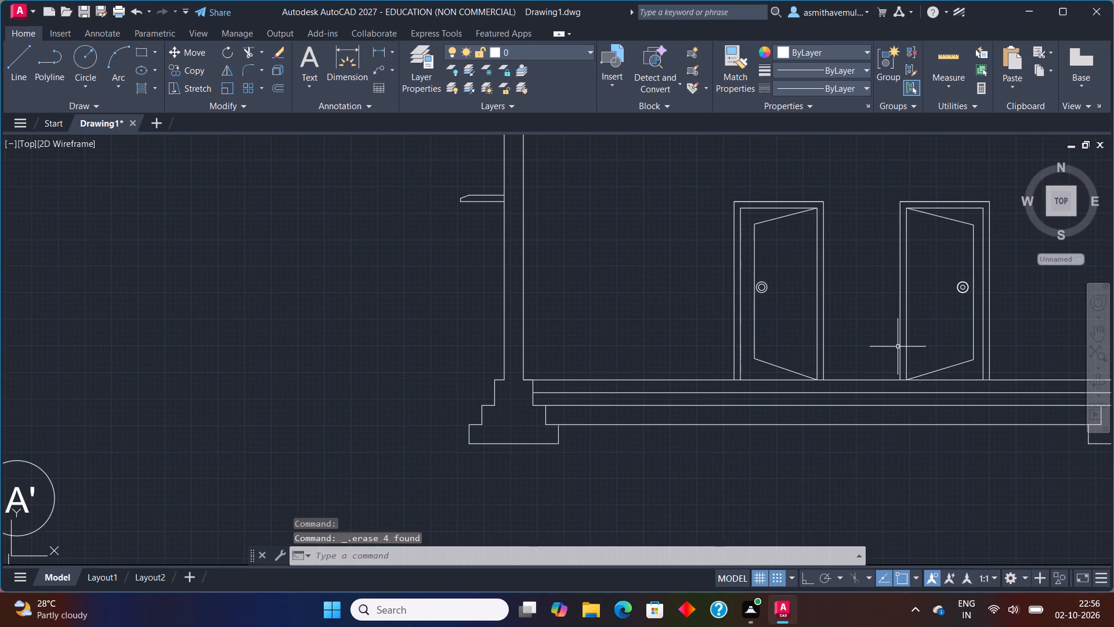
pyautogui.moveTo(898, 347); pyautogui.dragTo(796, 362, button='middle')
pyautogui.click(1021, 284)
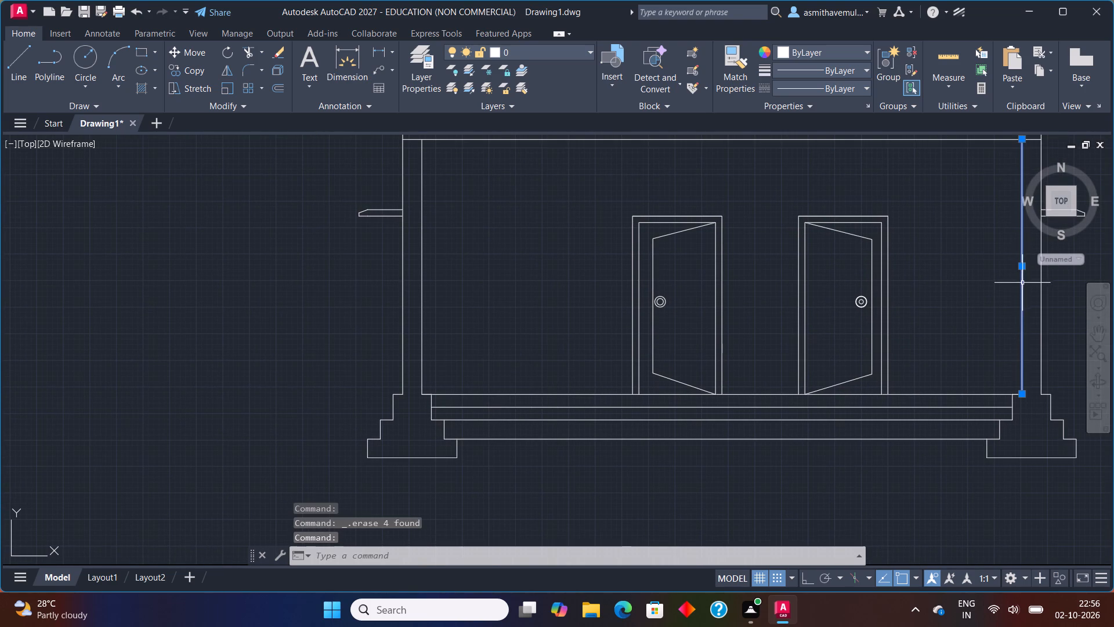
pyautogui.press('Escape')
pyautogui.moveTo(964, 258); pyautogui.dragTo(958, 246)
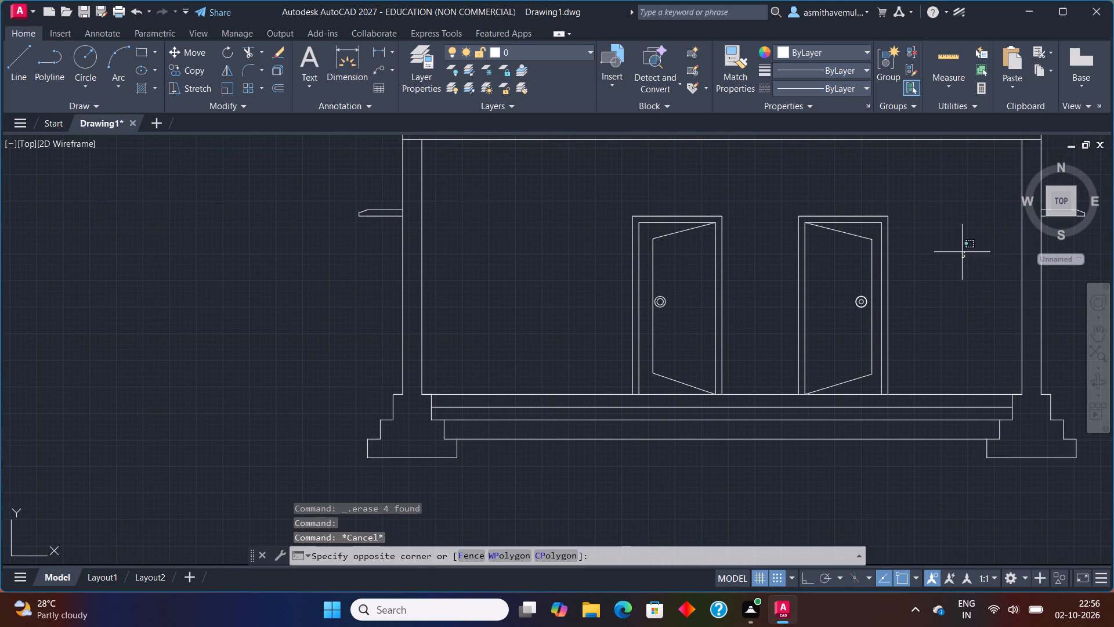
pyautogui.moveTo(958, 246); pyautogui.dragTo(787, 325)
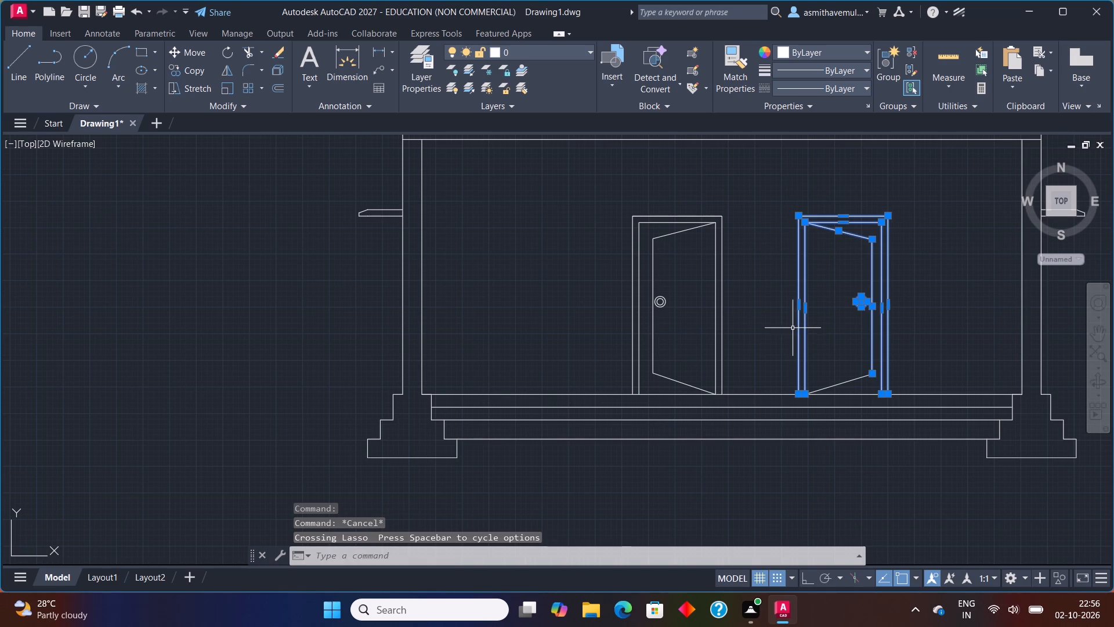
pyautogui.press('Delete')
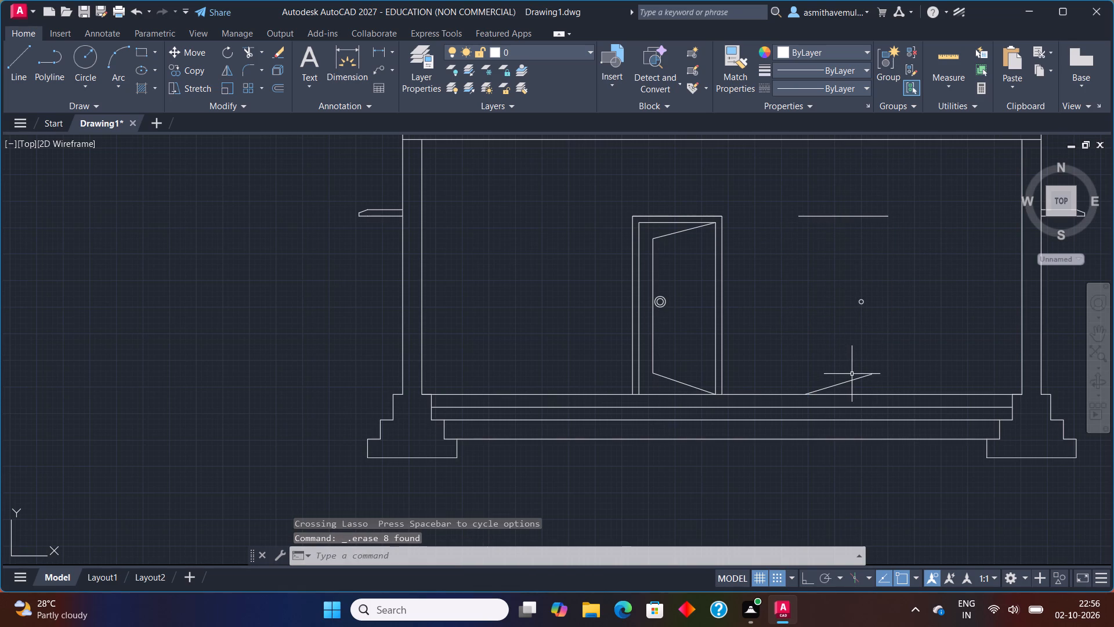
pyautogui.click(853, 378)
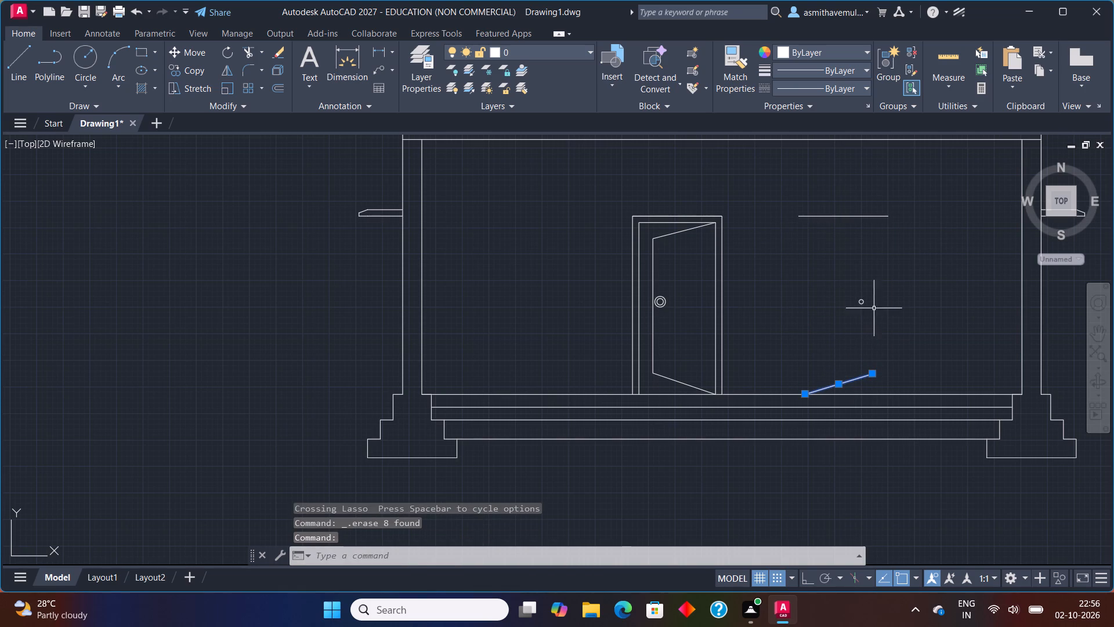
pyautogui.click(854, 302)
pyautogui.click(858, 302)
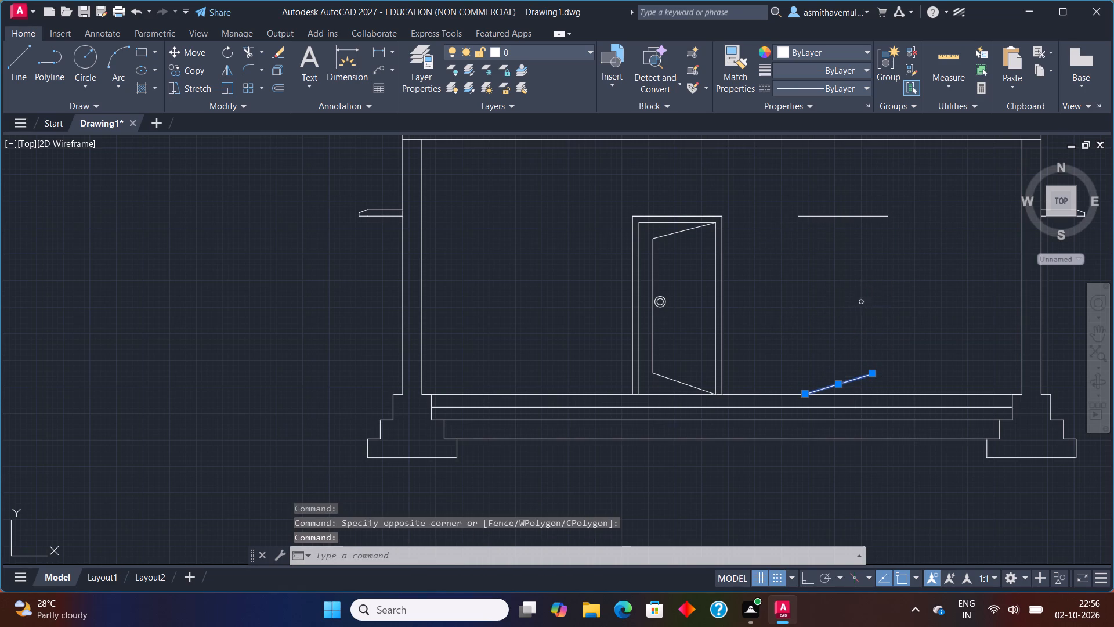
pyautogui.click(860, 302)
pyautogui.click(870, 216)
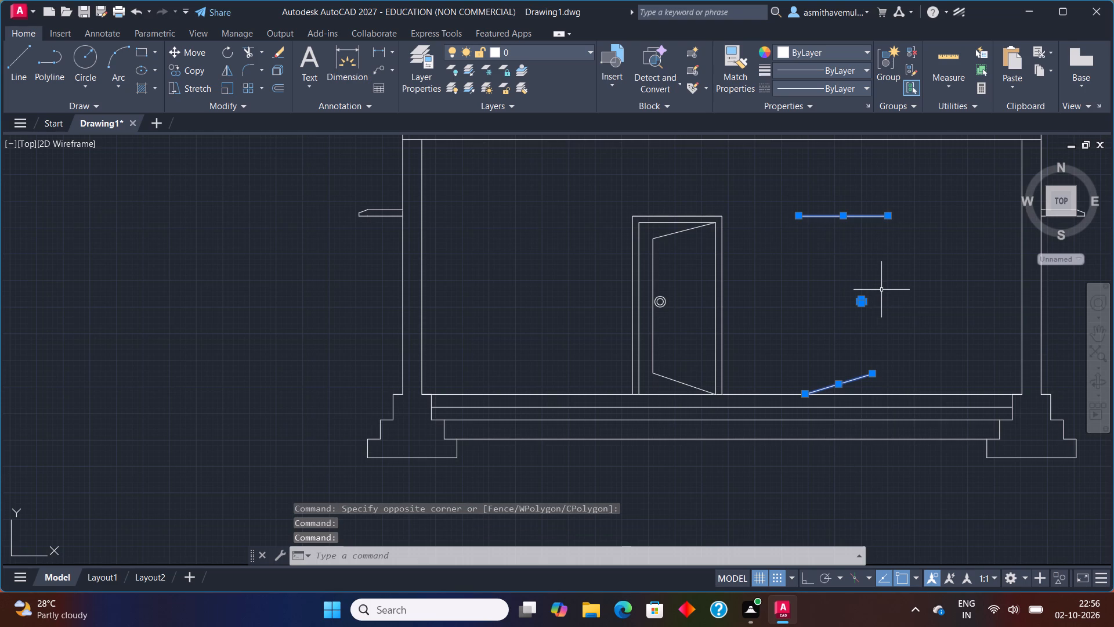
pyautogui.press('Delete')
# Erase the remaining door's inner frame, open leaf and handle, keeping only its outer frame.
pyautogui.scroll(-1, 880, 296)
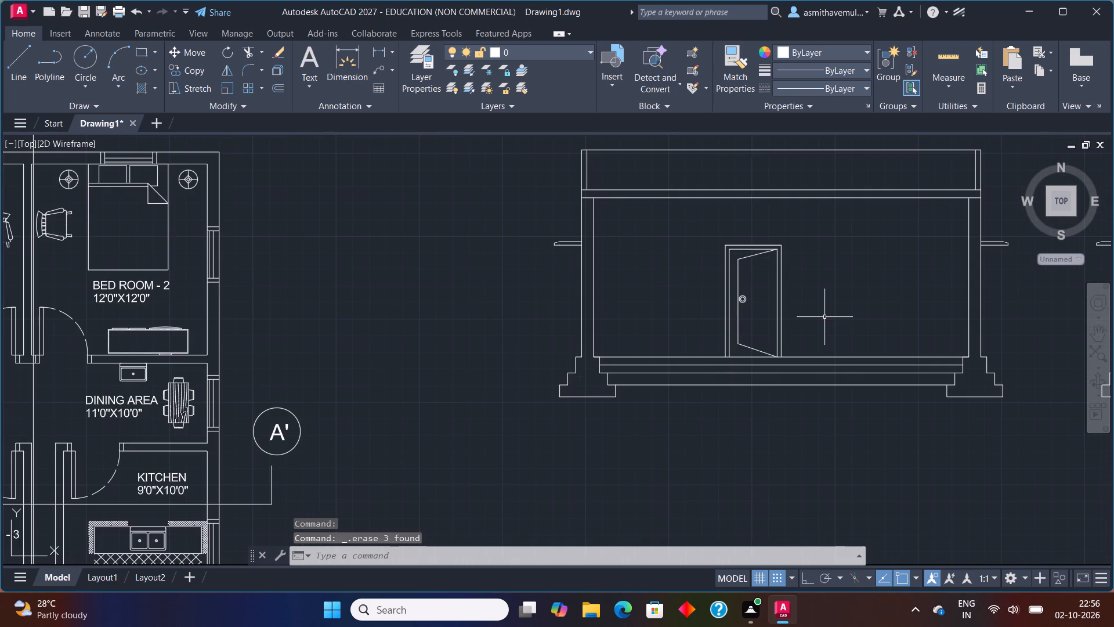
pyautogui.scroll(1, 824, 318)
pyautogui.scroll(1, 775, 288)
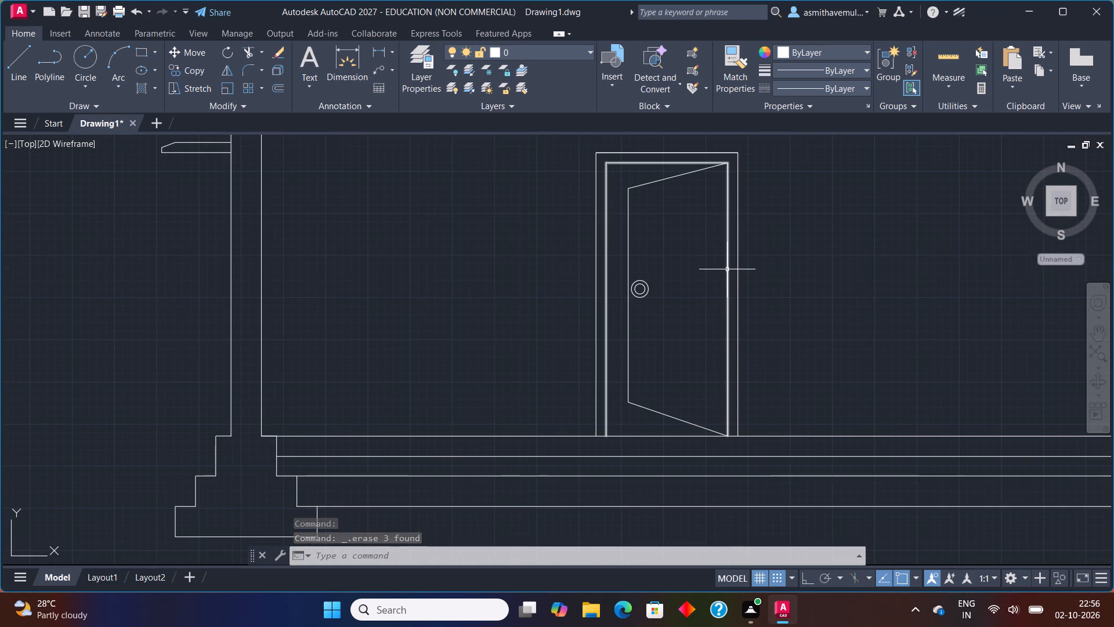
pyautogui.click(727, 270)
pyautogui.click(708, 170)
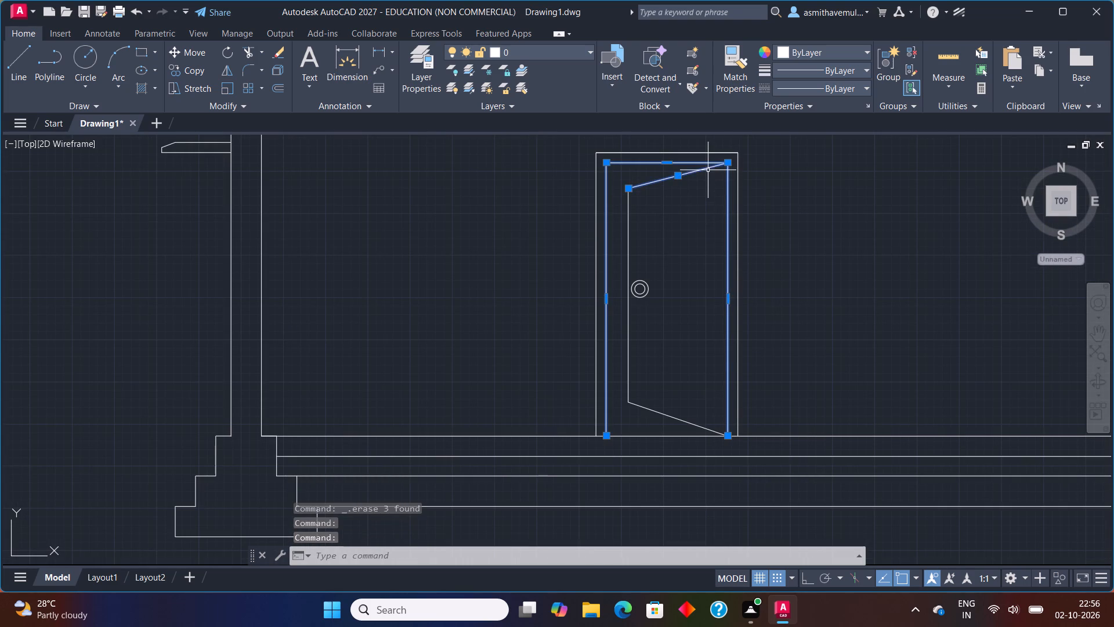
pyautogui.moveTo(664, 250); pyautogui.dragTo(632, 303)
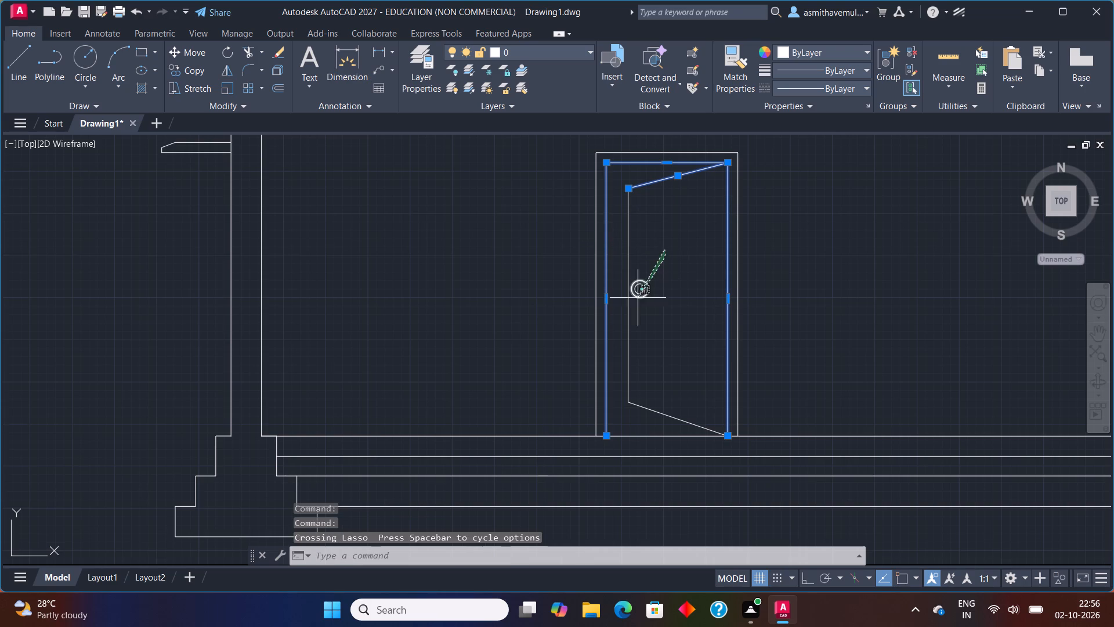
pyautogui.moveTo(632, 303); pyautogui.dragTo(664, 424)
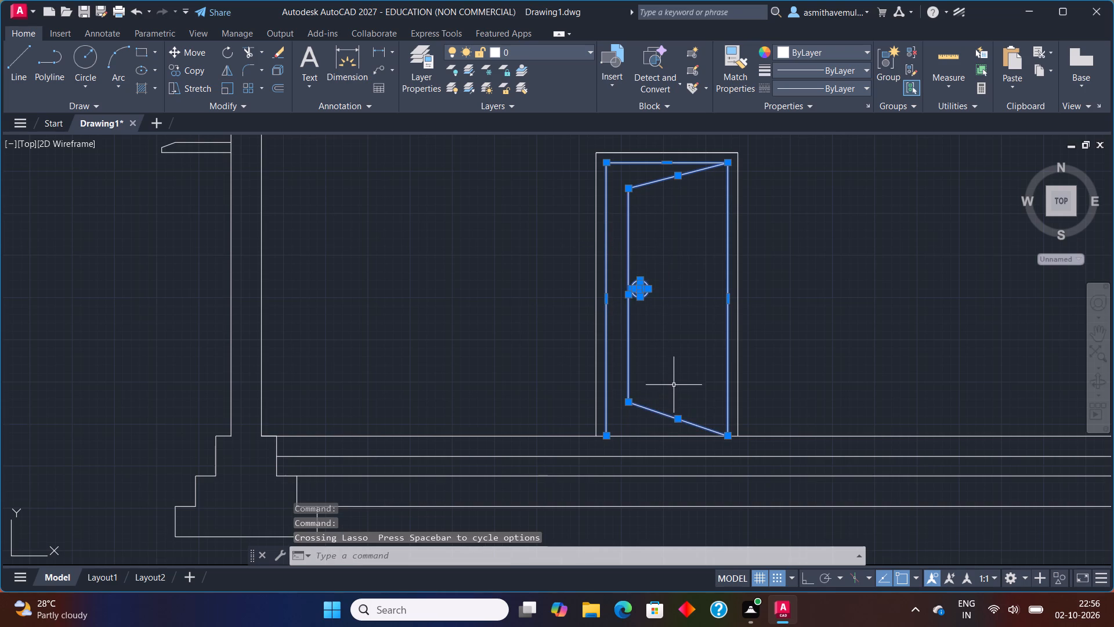
pyautogui.press('Delete')
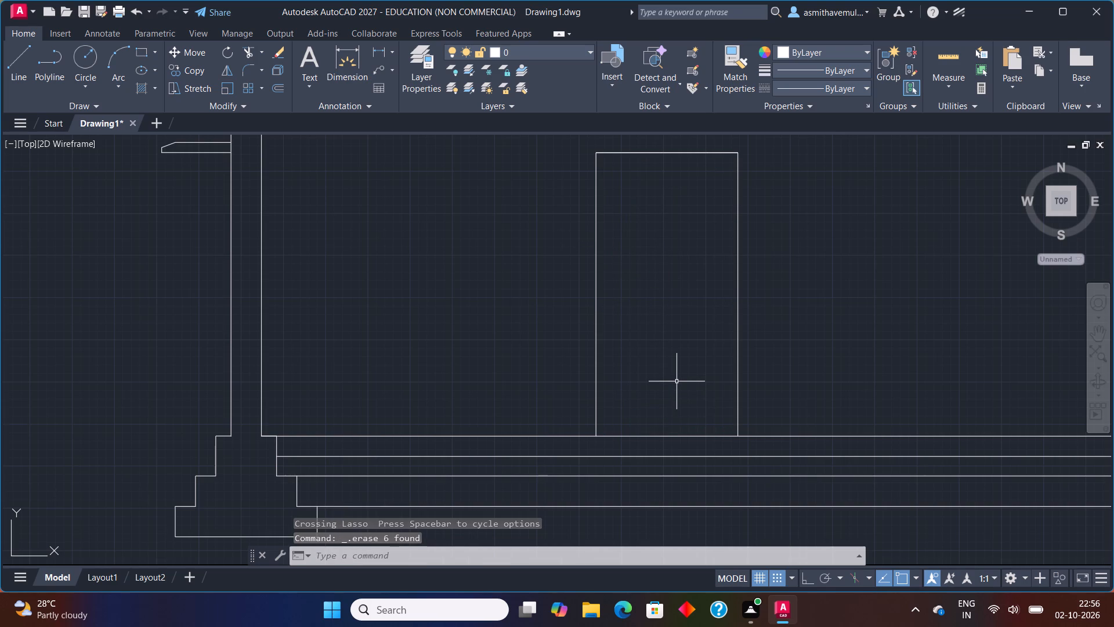
# Offset the copied section's floor line 6' upward across the remaining door frame.
pyautogui.press('o')
pyautogui.press('Return')
pyautogui.press('6')
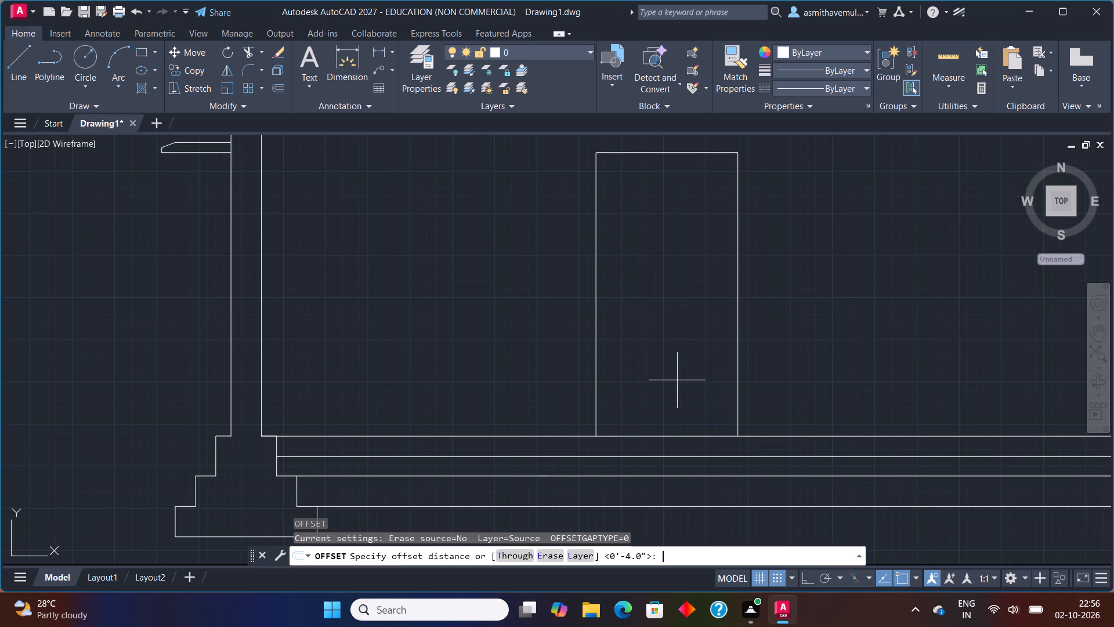
pyautogui.press("'")
pyautogui.press('Return')
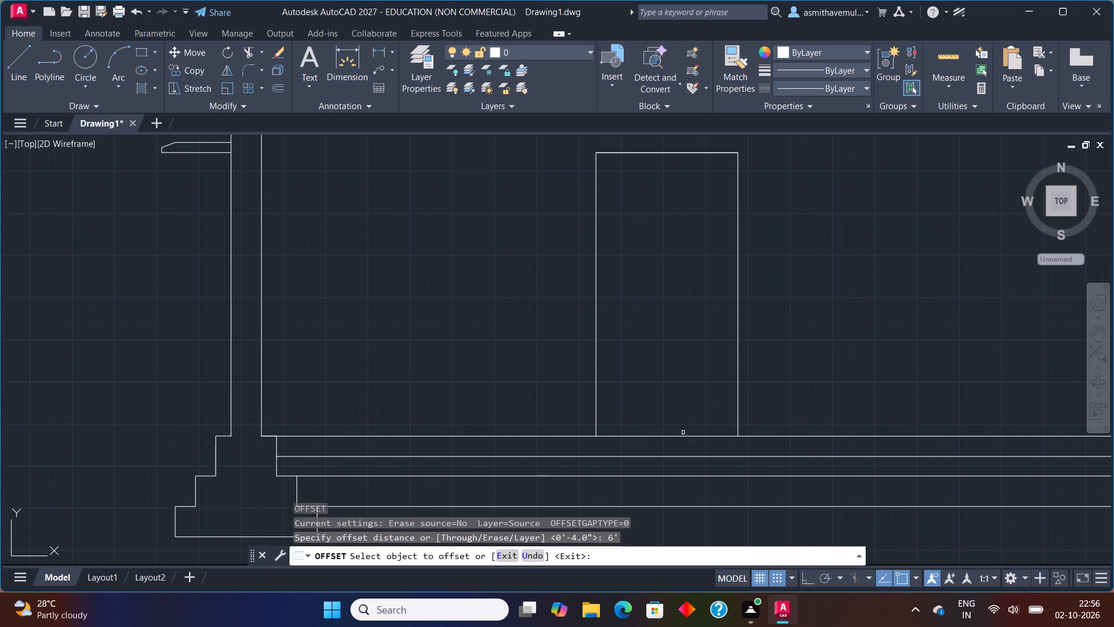
pyautogui.click(683, 436)
pyautogui.click(707, 349)
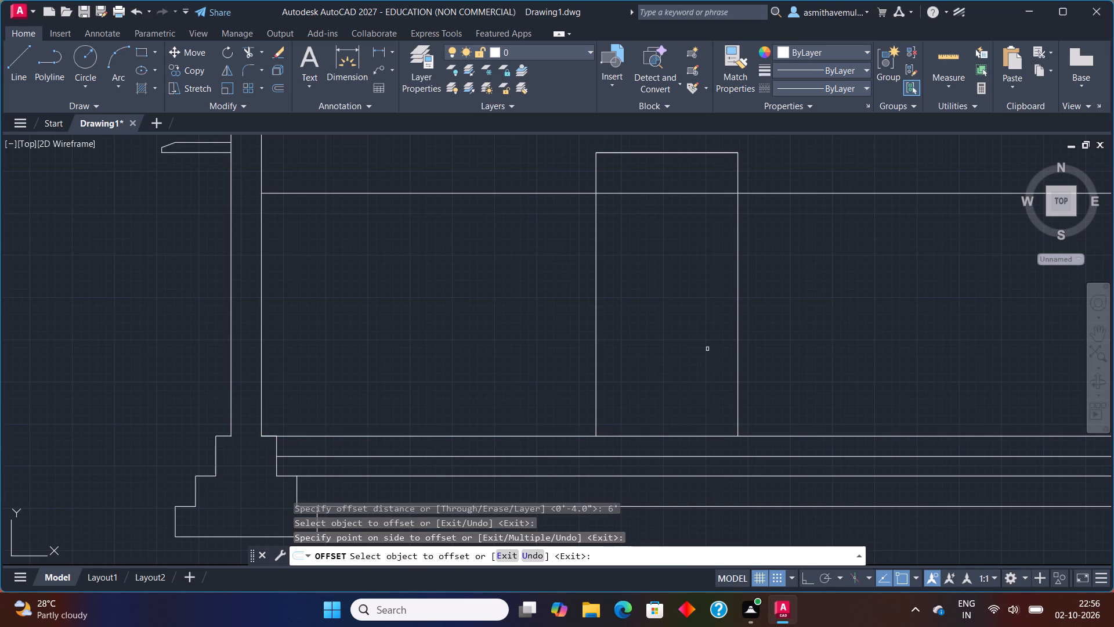
pyautogui.press('Escape')
# Trim the offset line on both sides of the door frame, keeping only the part inside it.
pyautogui.write('TR')
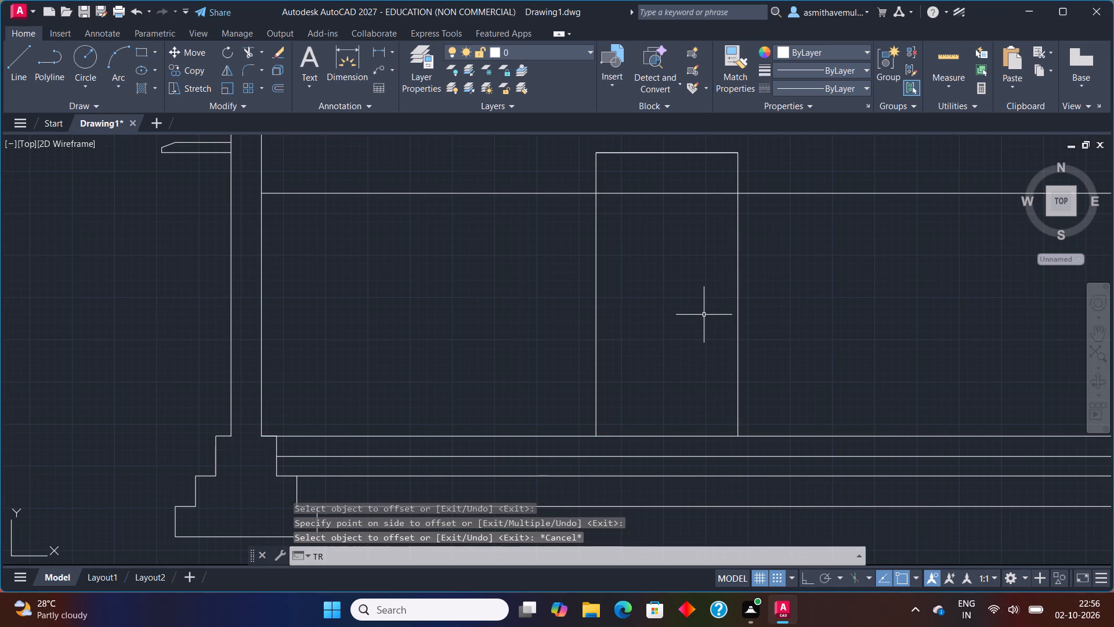
pyautogui.write('IM')
pyautogui.press('Return')
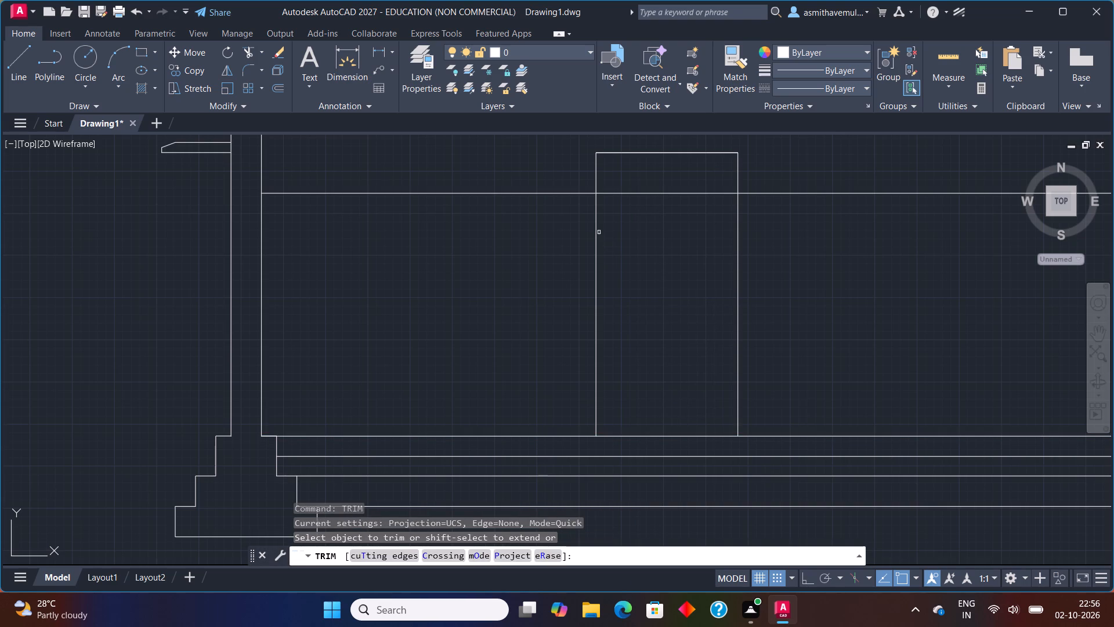
pyautogui.moveTo(574, 186); pyautogui.dragTo(545, 219)
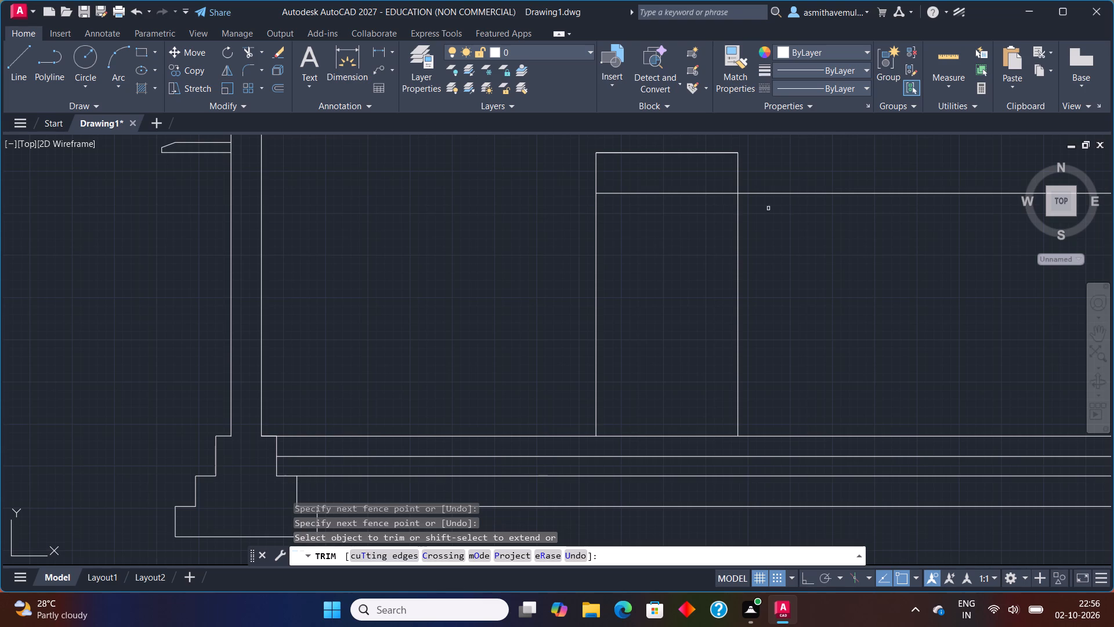
pyautogui.moveTo(838, 182); pyautogui.dragTo(825, 302)
pyautogui.press('Escape')
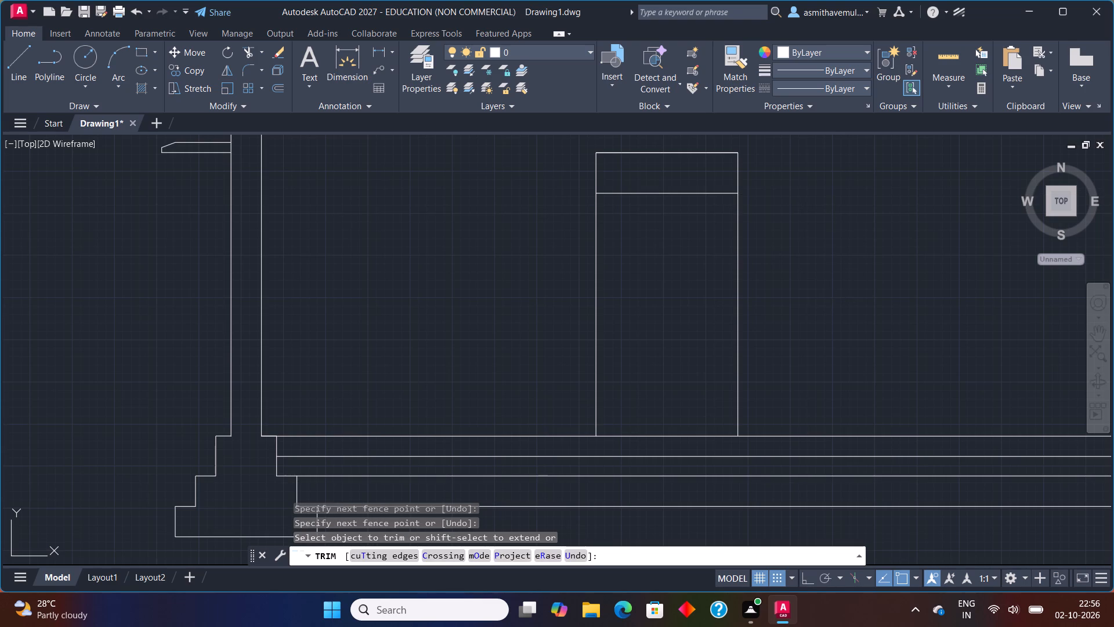
# Trim the door frame's sides above the offset line and remove the leftover top line.
pyautogui.write('TRIM')
pyautogui.press('Return')
pyautogui.moveTo(778, 194); pyautogui.dragTo(775, 185)
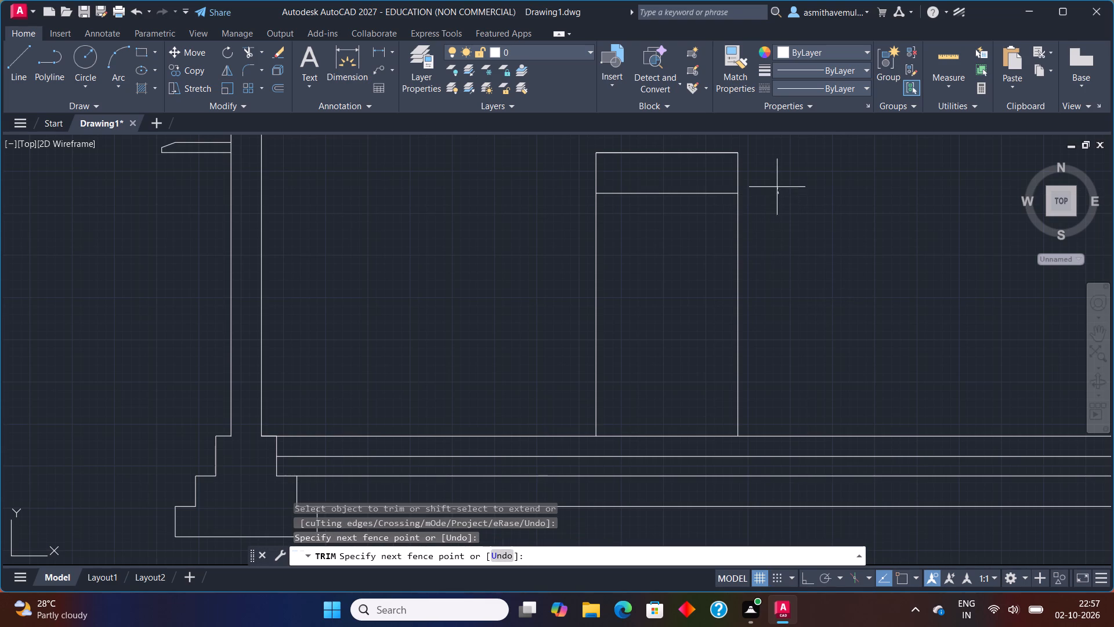
pyautogui.moveTo(775, 185); pyautogui.dragTo(482, 177)
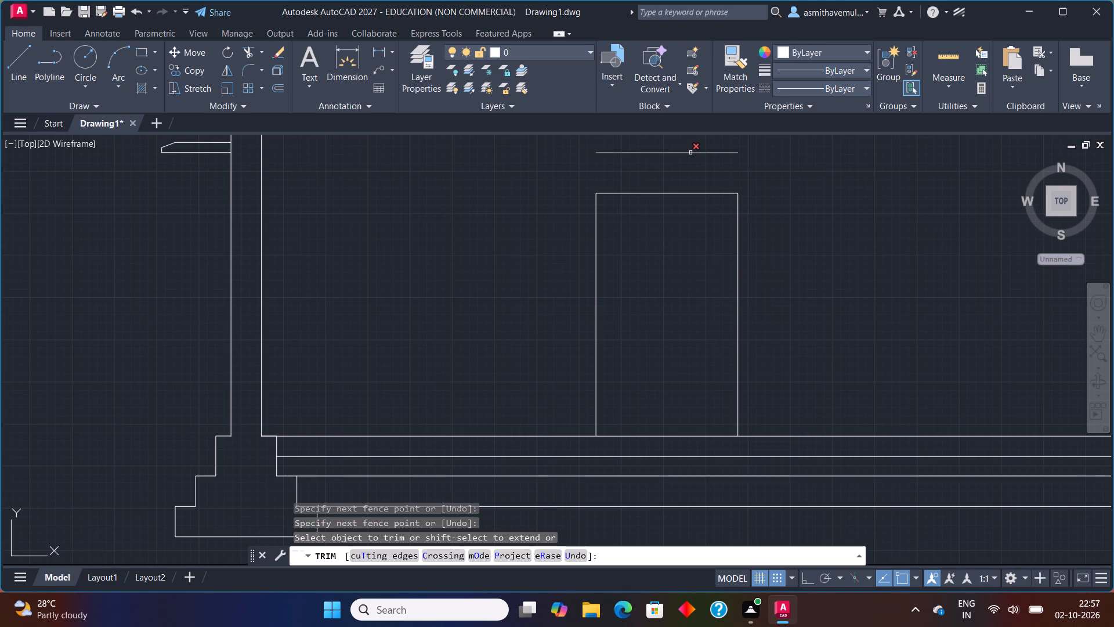
pyautogui.click(690, 153)
pyautogui.moveTo(714, 150); pyautogui.dragTo(708, 163)
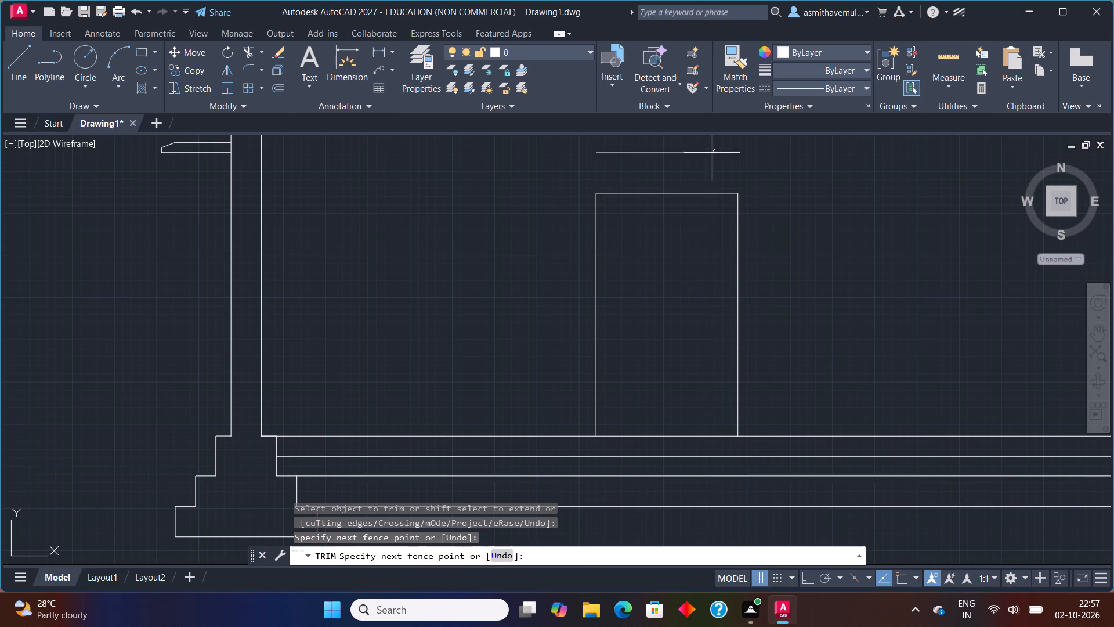
pyautogui.moveTo(708, 163); pyautogui.dragTo(704, 174)
pyautogui.press('Escape')
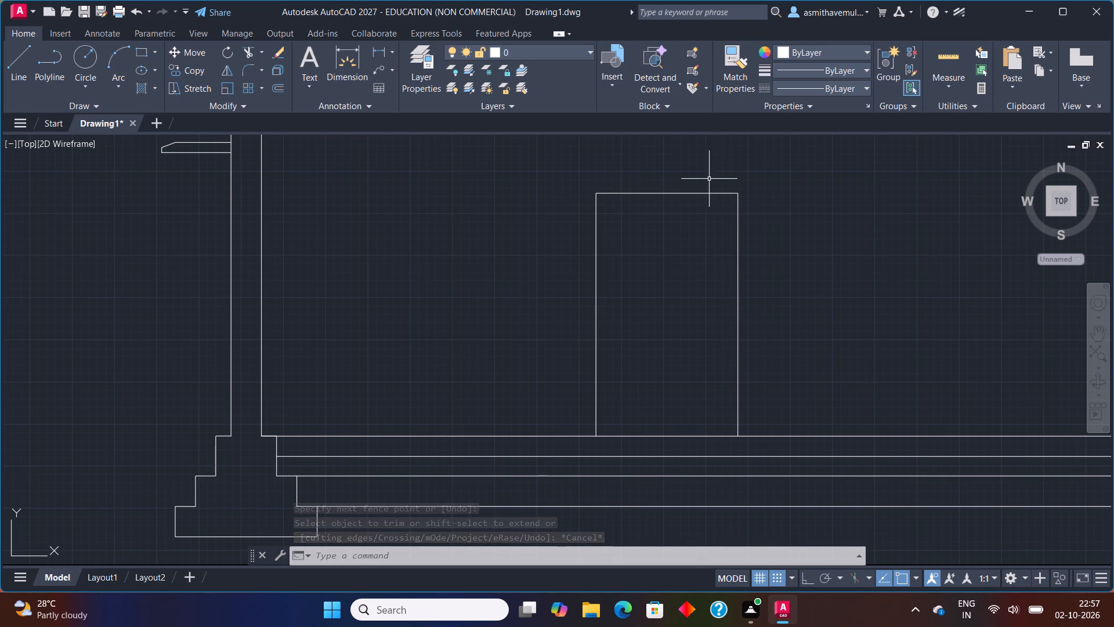
# Join the door frame's two sides and top line into one polyline.
pyautogui.moveTo(779, 211); pyautogui.dragTo(663, 332)
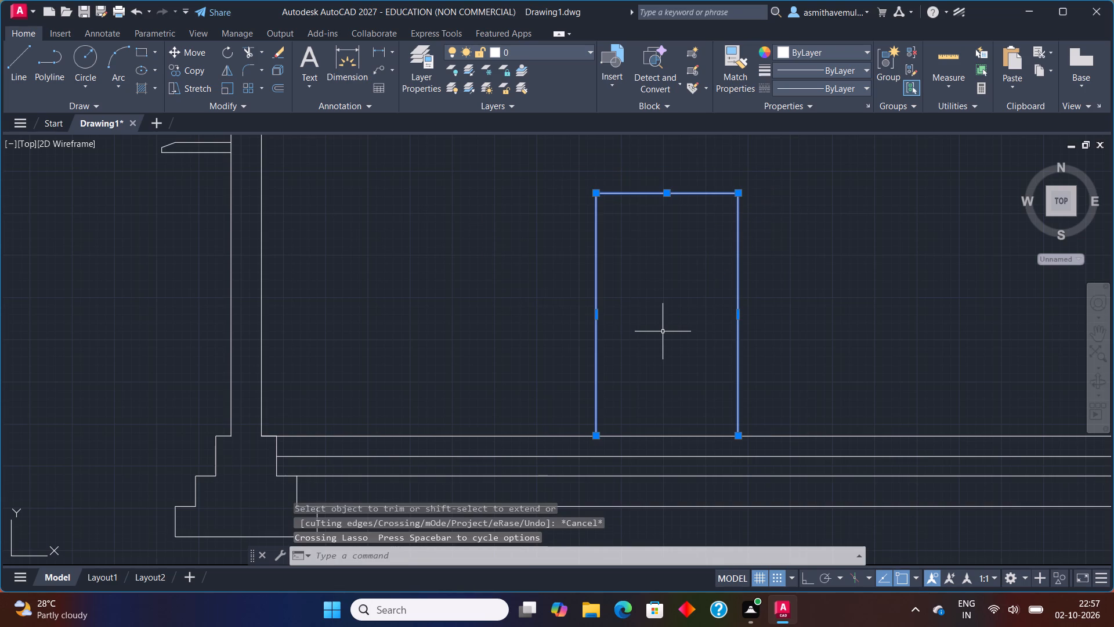
pyautogui.press('j')
pyautogui.press('Return')
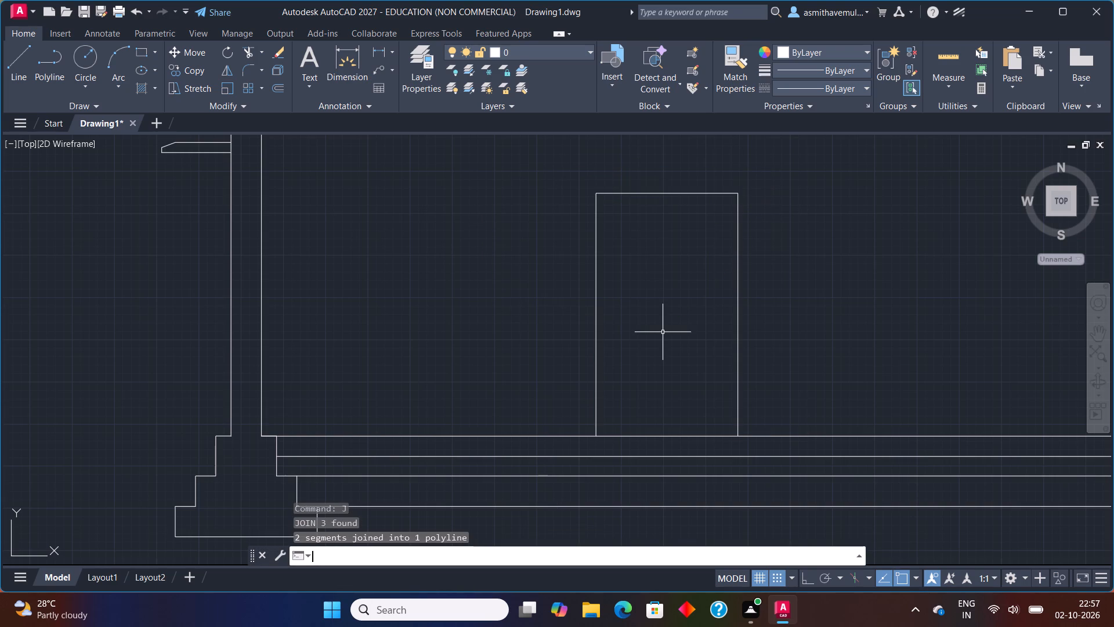
# Offset the joined door frame 3" inward to form the inner frame.
pyautogui.press('o')
pyautogui.press('Return')
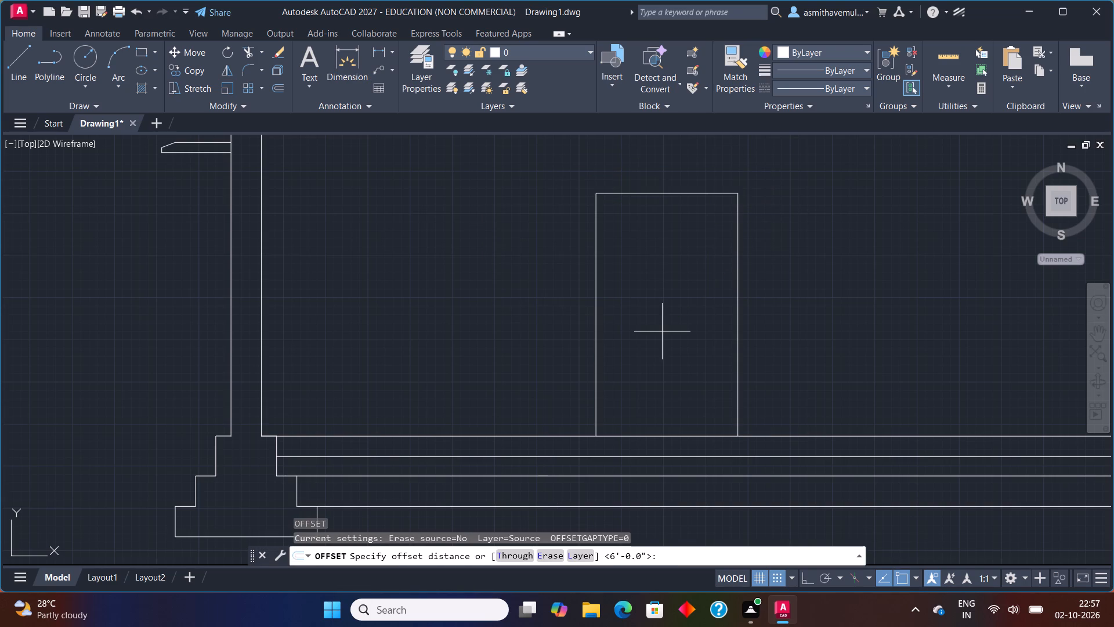
pyautogui.press('3')
pyautogui.hotkey('shift', '"')
pyautogui.press('Return')
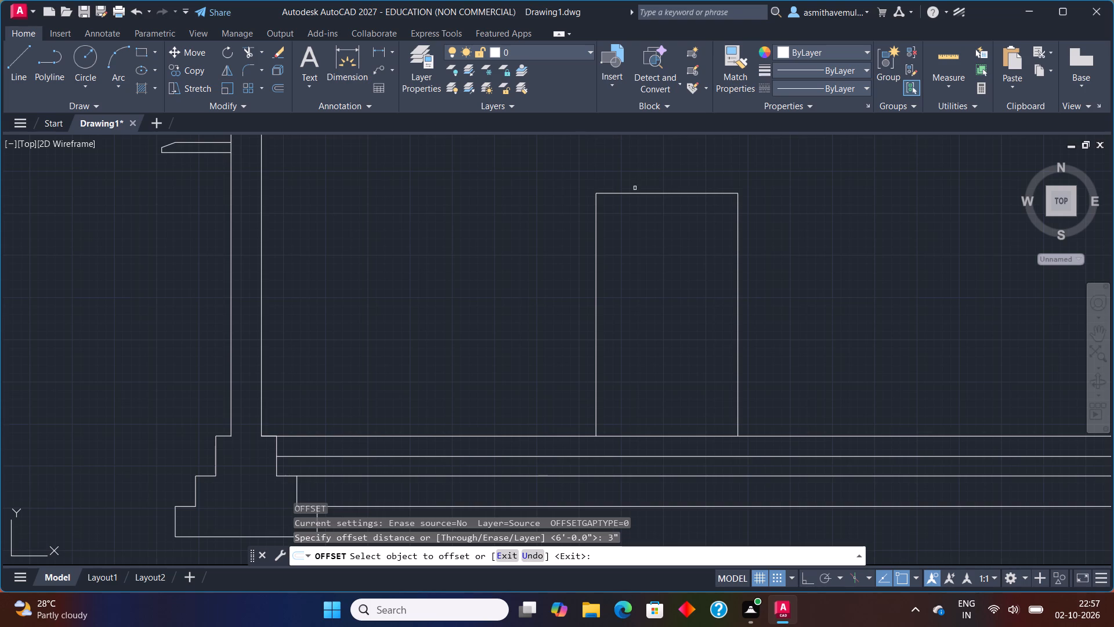
pyautogui.moveTo(635, 193); pyautogui.dragTo(634, 204)
pyautogui.click(624, 255)
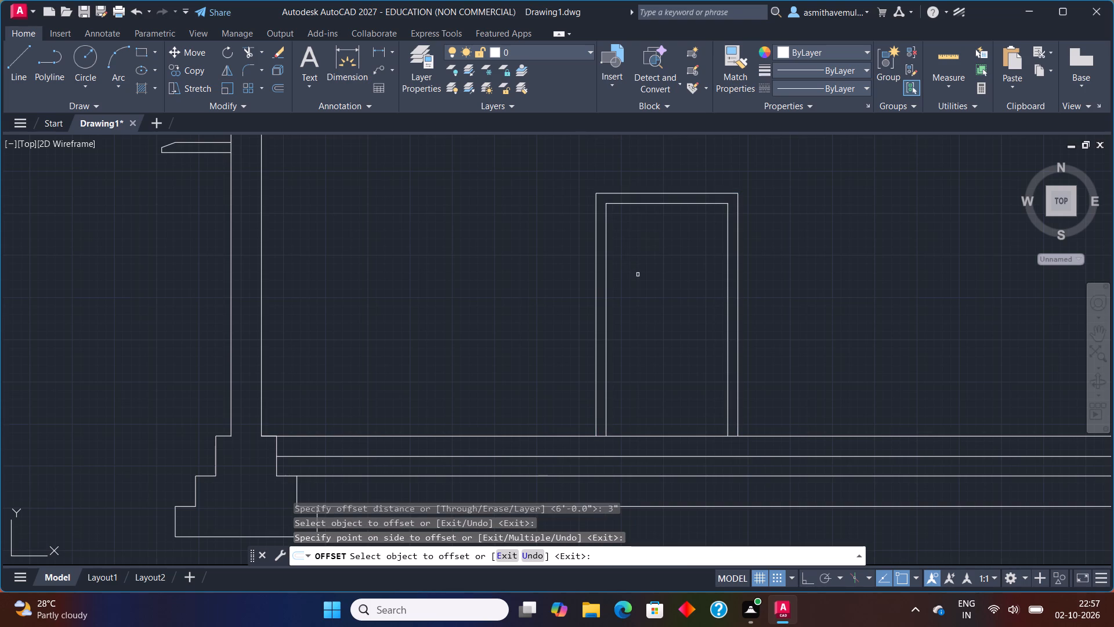
pyautogui.press('Escape')
# Draw the open door leaf from the inner frame's top-right corner to its bottom-right corner, with a free vertical edge about 4'-4.5" long.
pyautogui.press('l')
pyautogui.press('Return')
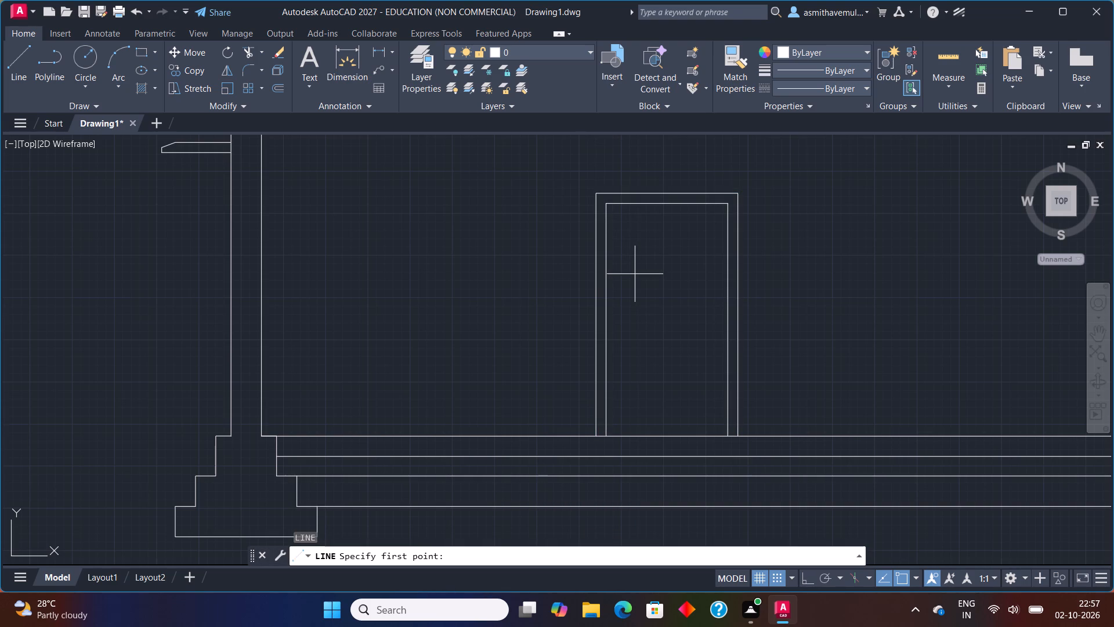
pyautogui.click(724, 206)
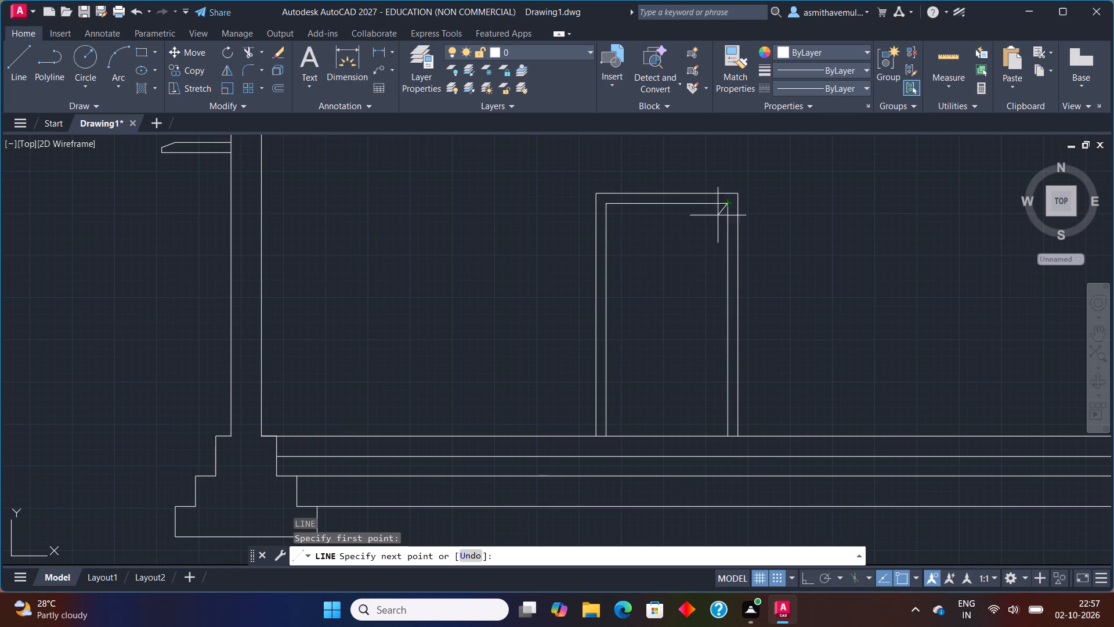
pyautogui.click(627, 226)
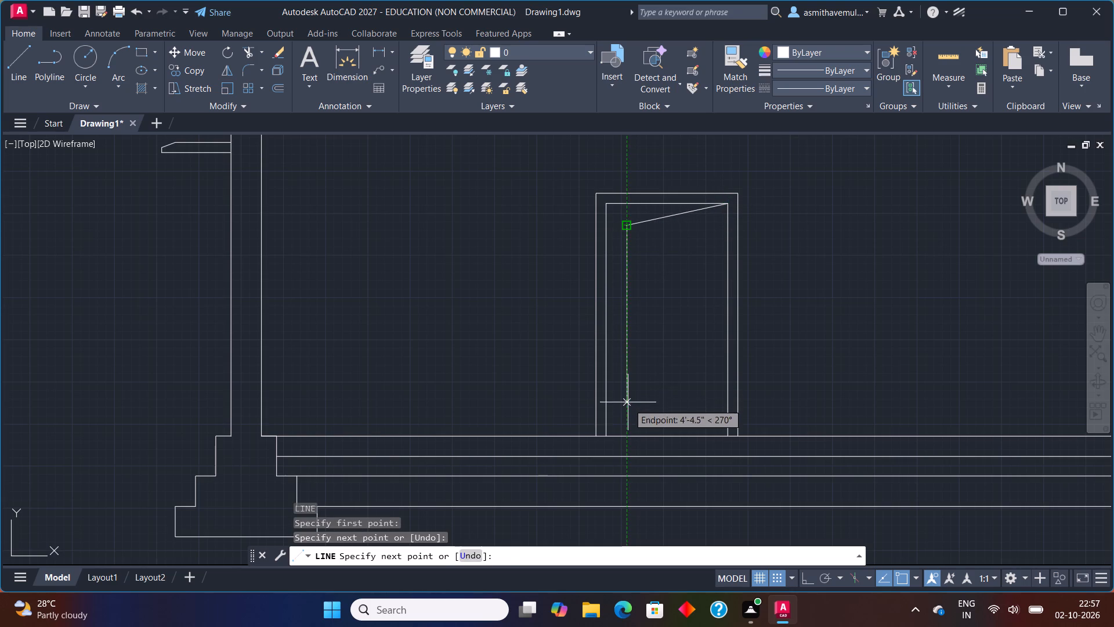
pyautogui.click(628, 403)
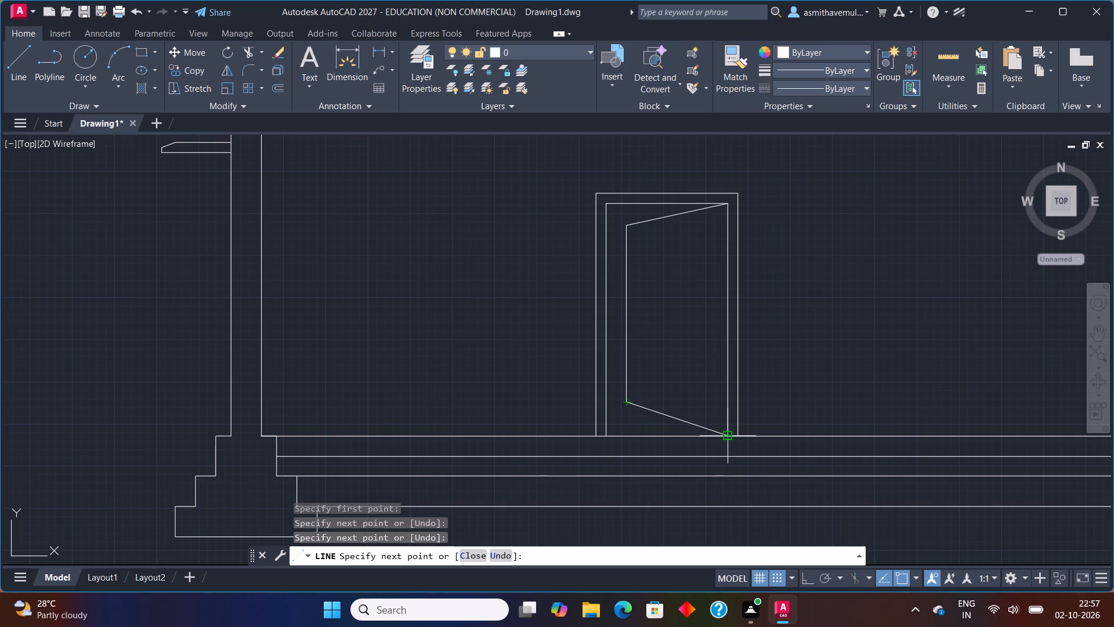
pyautogui.click(732, 434)
pyautogui.press('Escape')
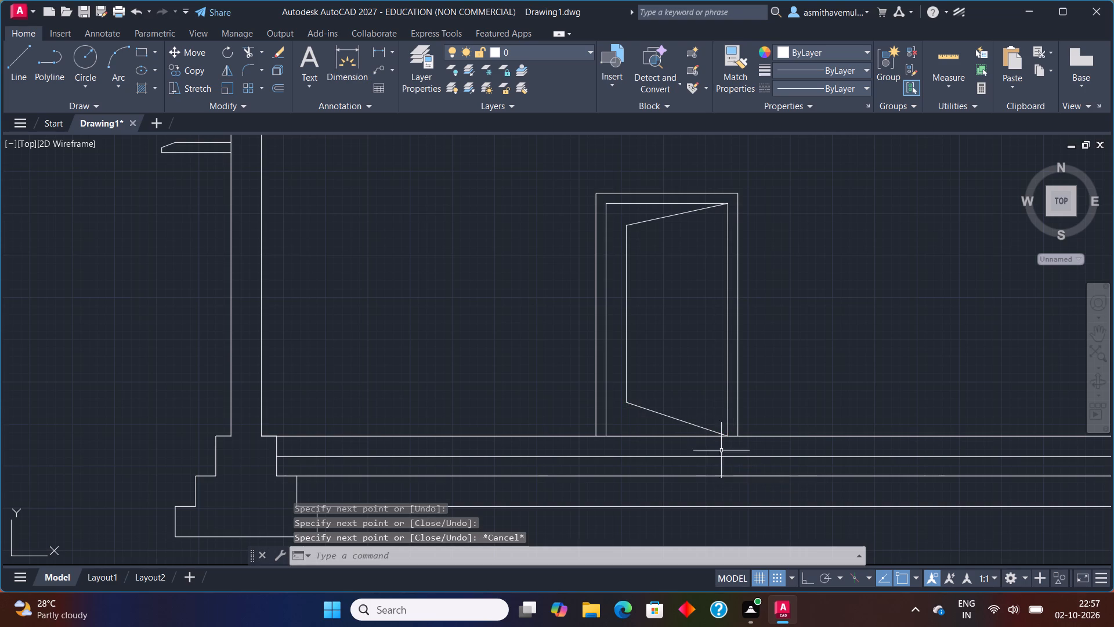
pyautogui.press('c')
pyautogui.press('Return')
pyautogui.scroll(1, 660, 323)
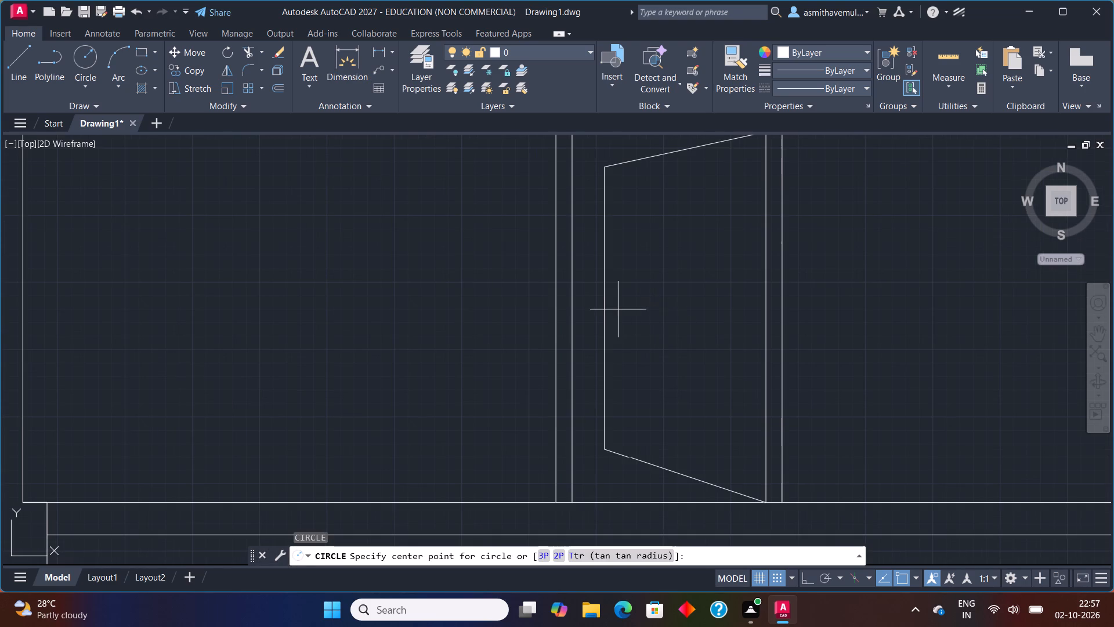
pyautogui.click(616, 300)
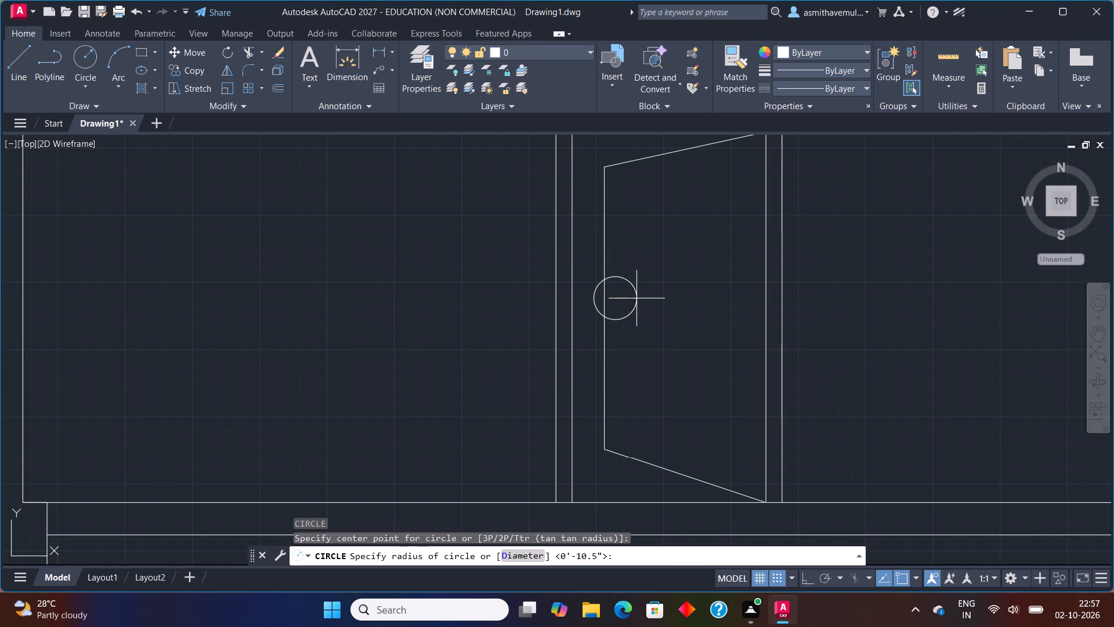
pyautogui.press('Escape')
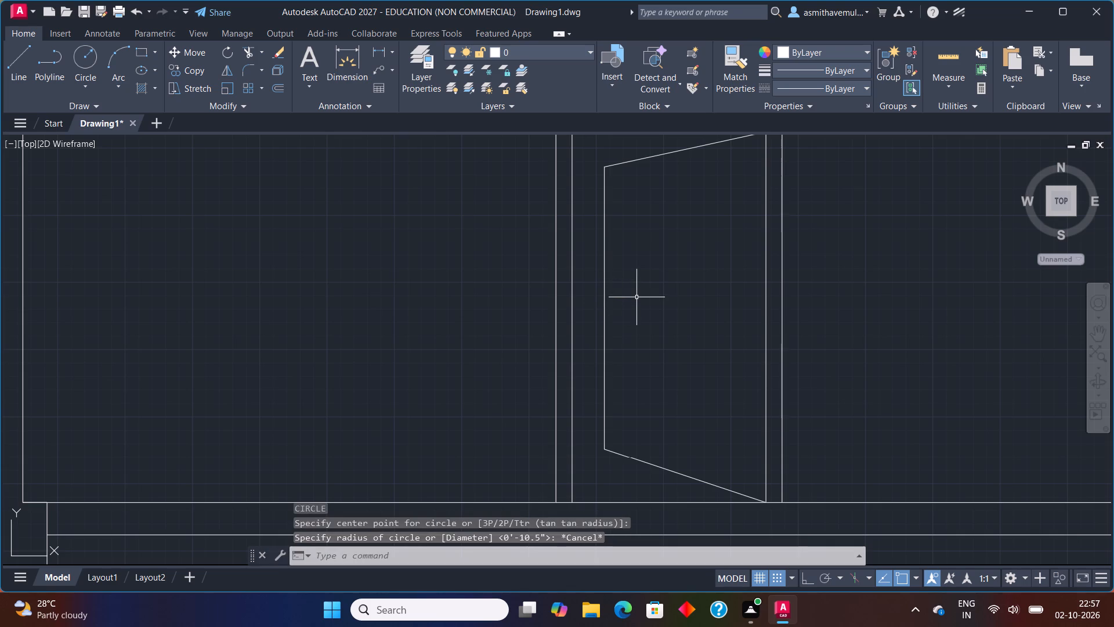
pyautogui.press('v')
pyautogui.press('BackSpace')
# Draw the door handle near the leaf's free edge as two concentric circles, the outer one about 2.7" in radius.
pyautogui.press('c')
pyautogui.press('Return')
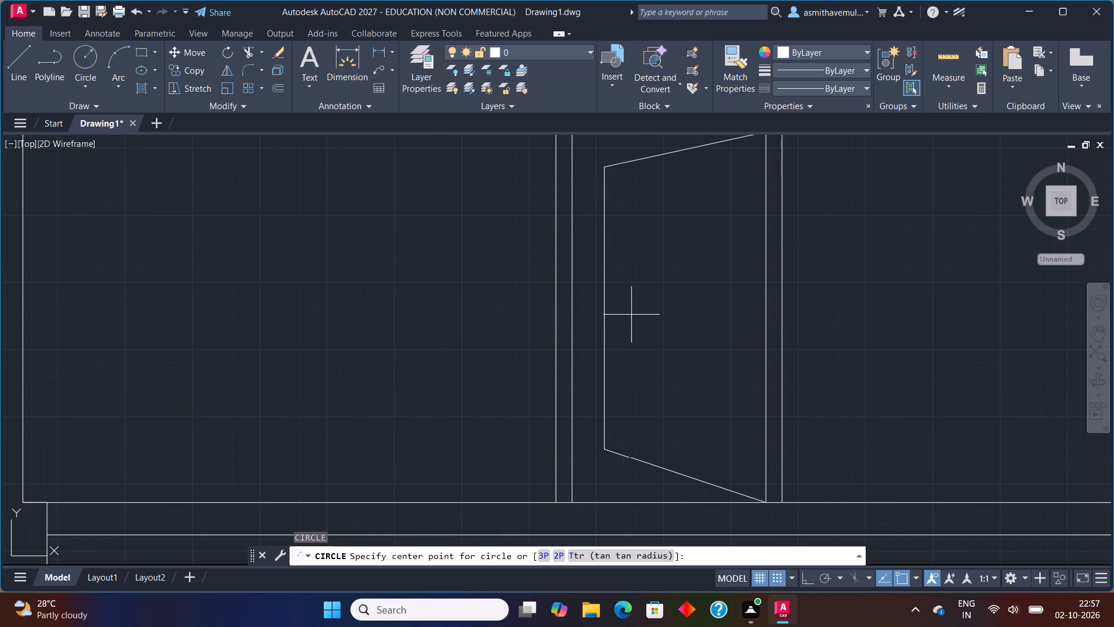
pyautogui.click(630, 316)
pyautogui.click(644, 309)
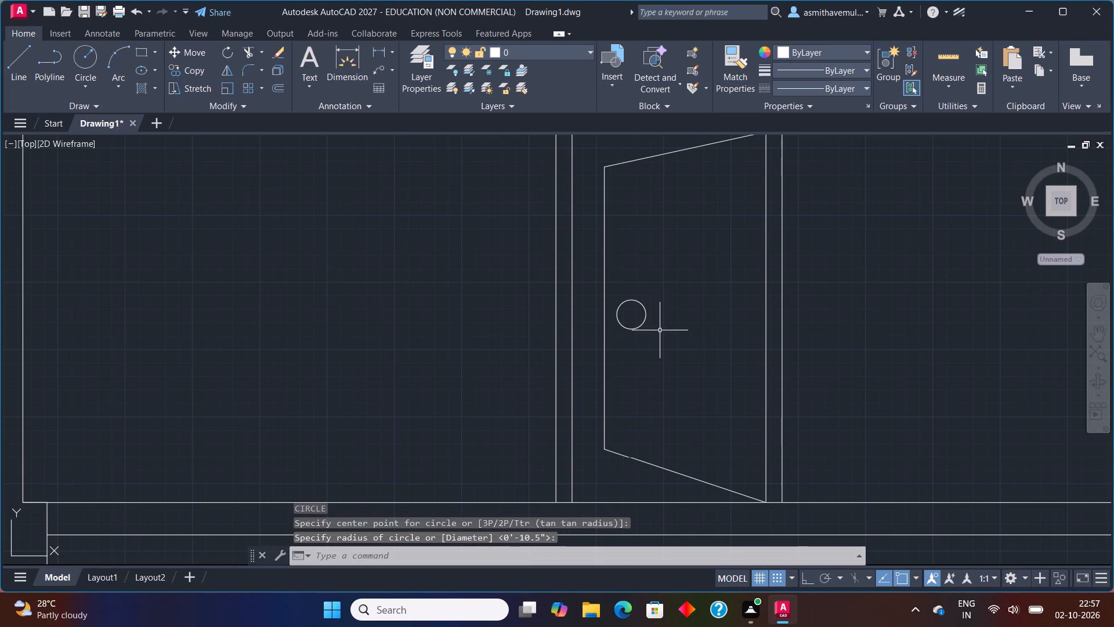
pyautogui.press('c')
pyautogui.press('Return')
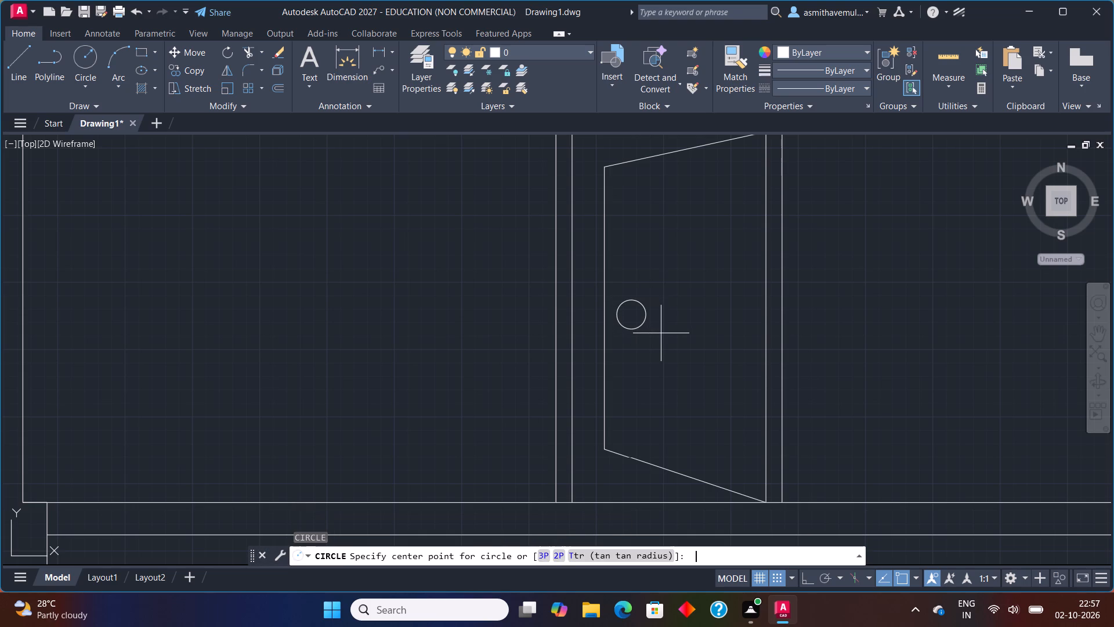
pyautogui.scroll(1, 650, 347)
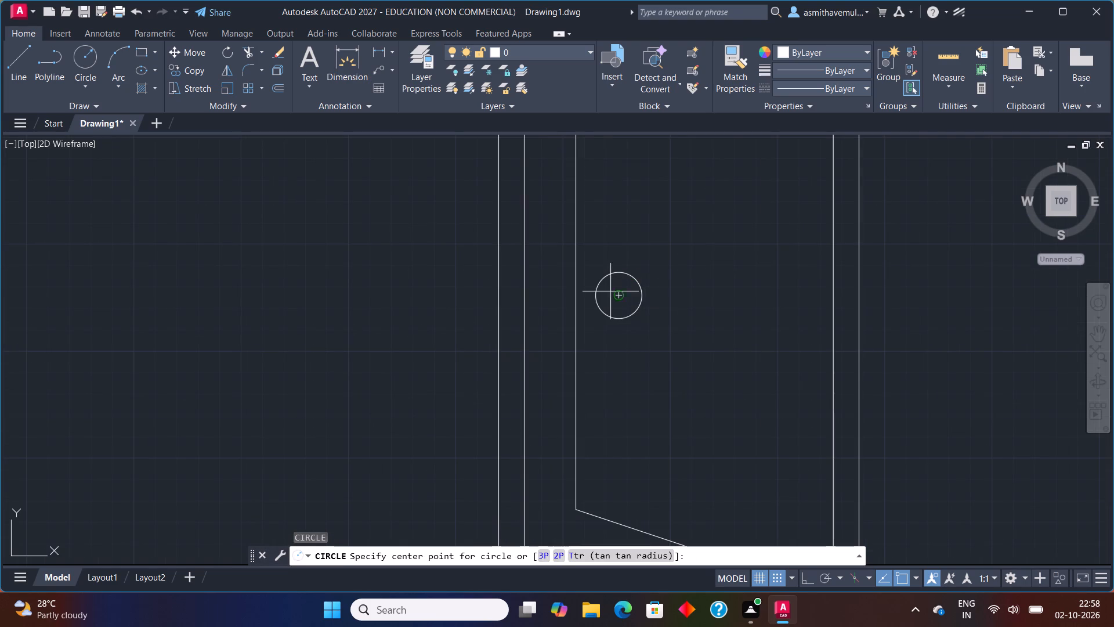
pyautogui.click(616, 298)
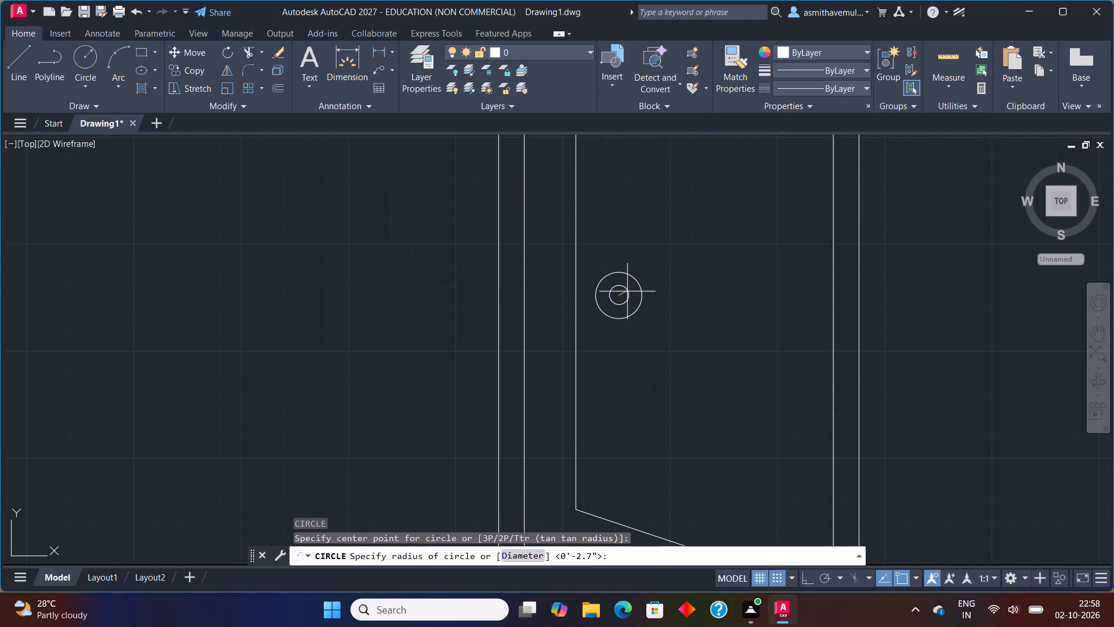
pyautogui.click(632, 291)
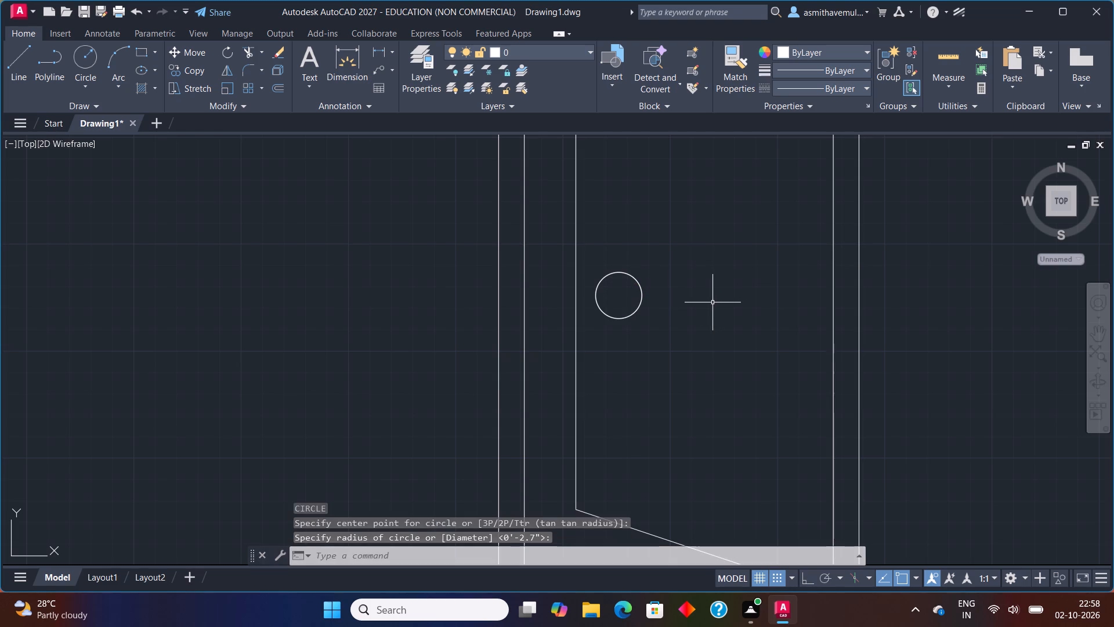
pyautogui.scroll(1, 702, 305)
pyautogui.press('c')
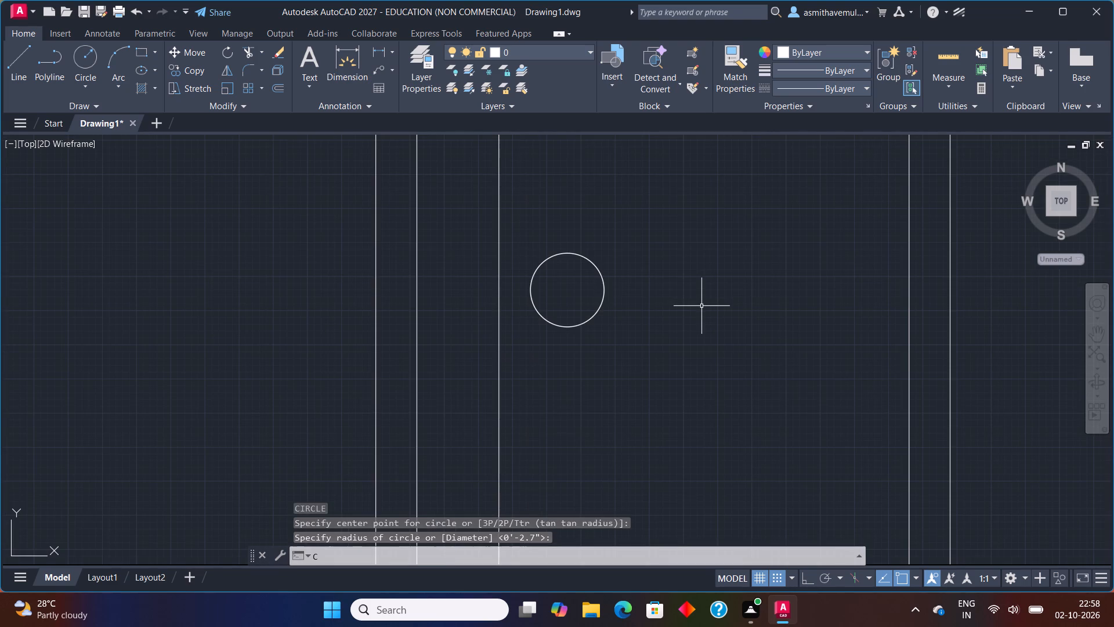
pyautogui.press('Return')
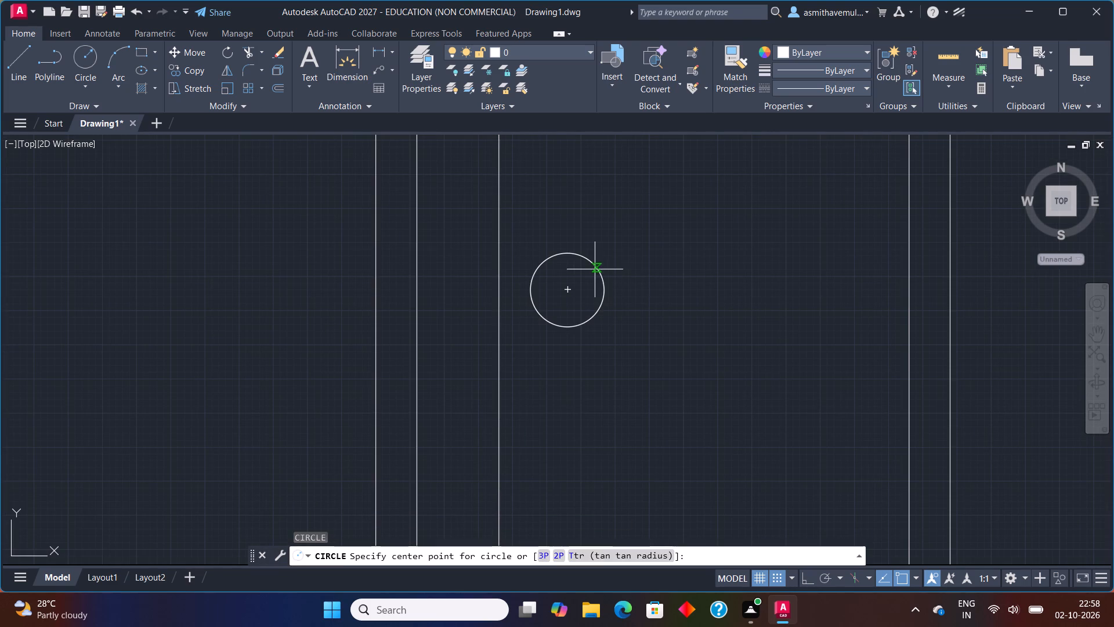
pyautogui.click(564, 287)
pyautogui.click(585, 275)
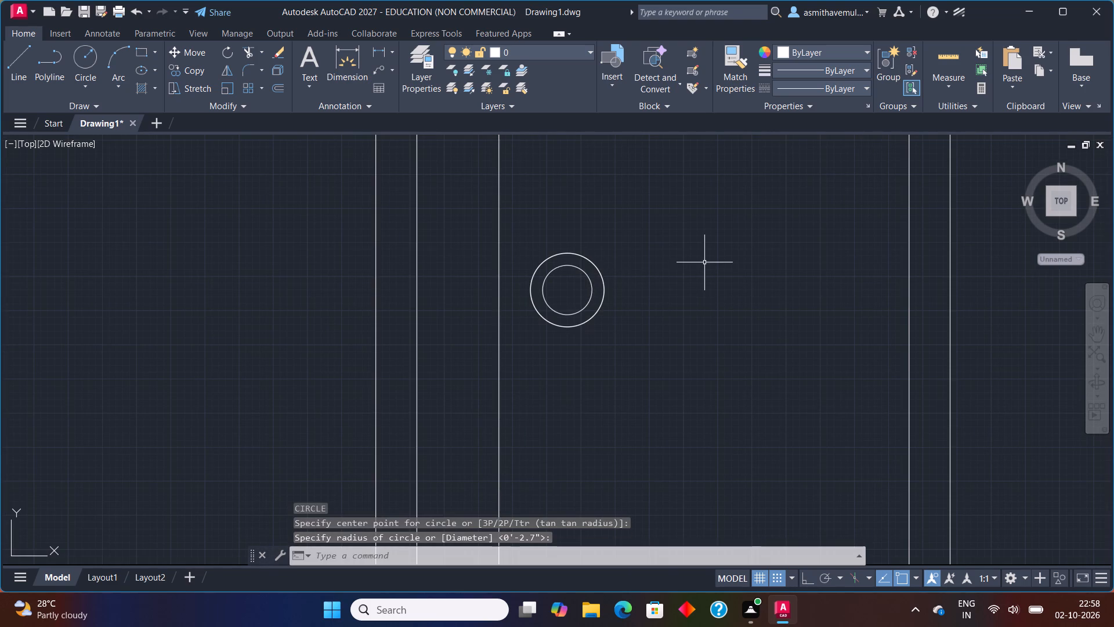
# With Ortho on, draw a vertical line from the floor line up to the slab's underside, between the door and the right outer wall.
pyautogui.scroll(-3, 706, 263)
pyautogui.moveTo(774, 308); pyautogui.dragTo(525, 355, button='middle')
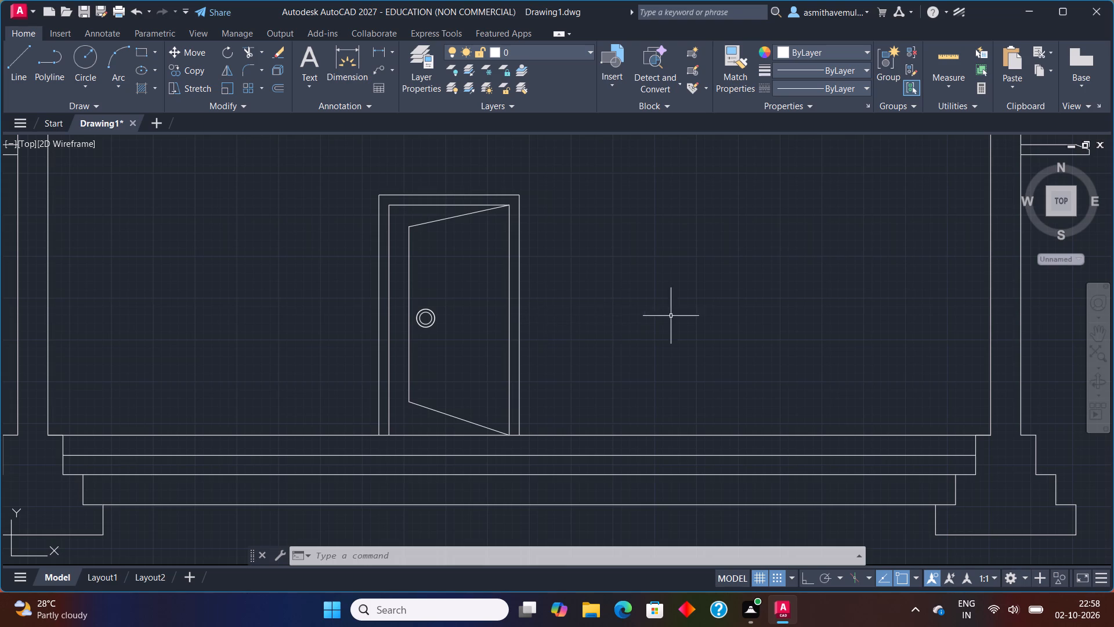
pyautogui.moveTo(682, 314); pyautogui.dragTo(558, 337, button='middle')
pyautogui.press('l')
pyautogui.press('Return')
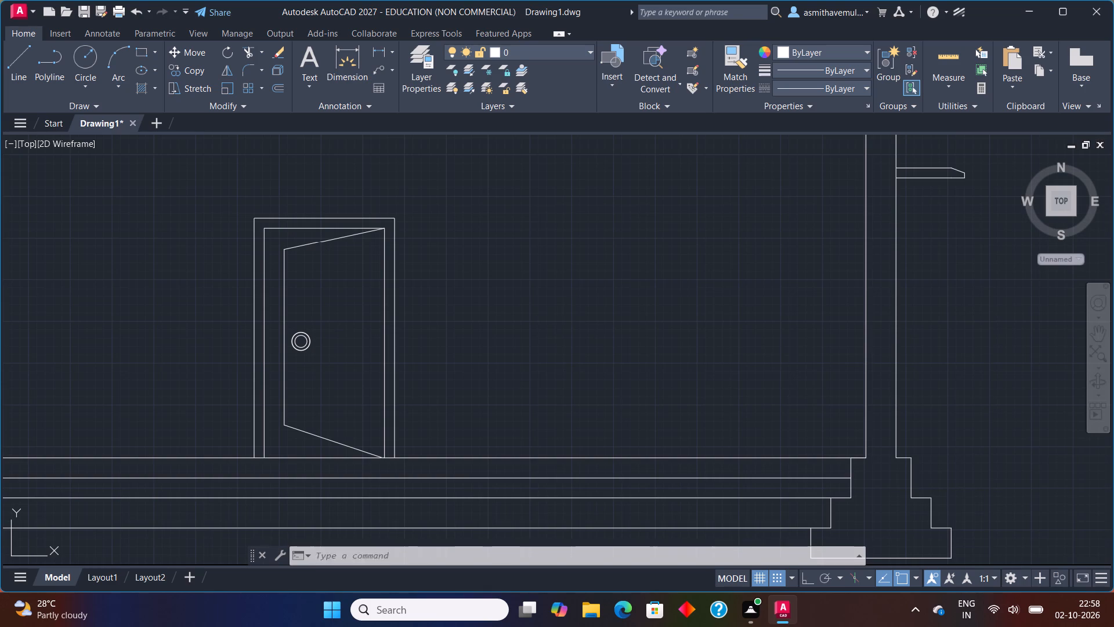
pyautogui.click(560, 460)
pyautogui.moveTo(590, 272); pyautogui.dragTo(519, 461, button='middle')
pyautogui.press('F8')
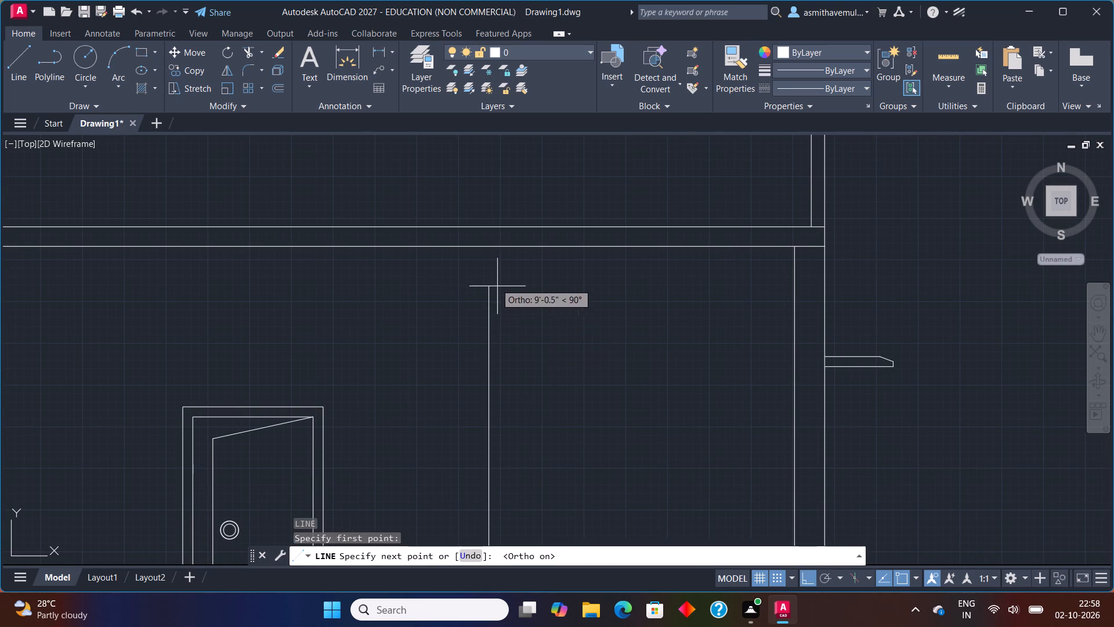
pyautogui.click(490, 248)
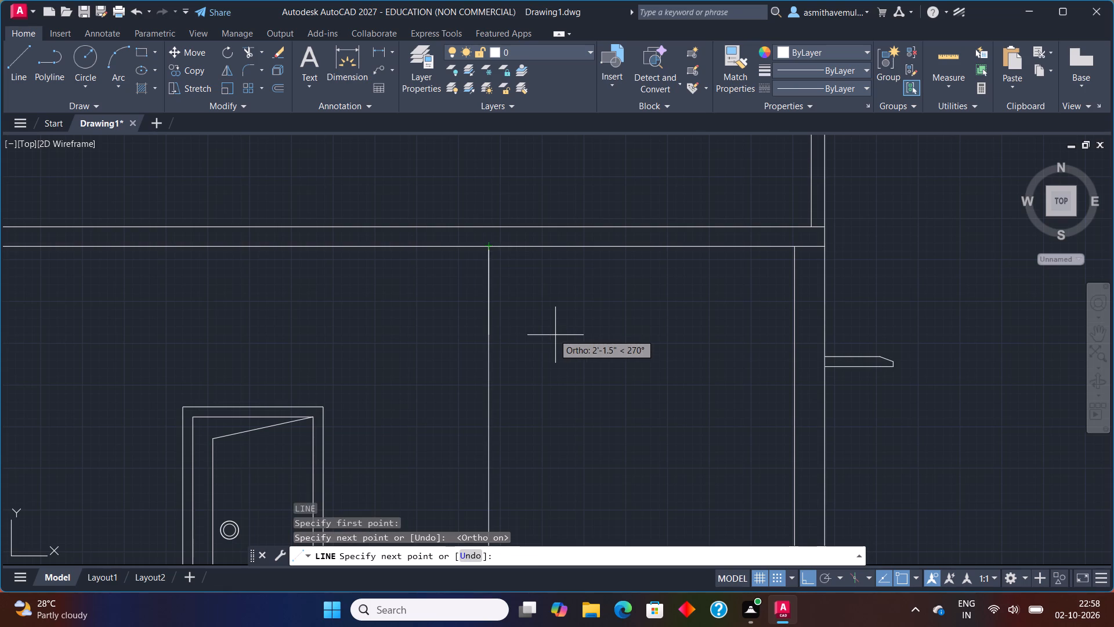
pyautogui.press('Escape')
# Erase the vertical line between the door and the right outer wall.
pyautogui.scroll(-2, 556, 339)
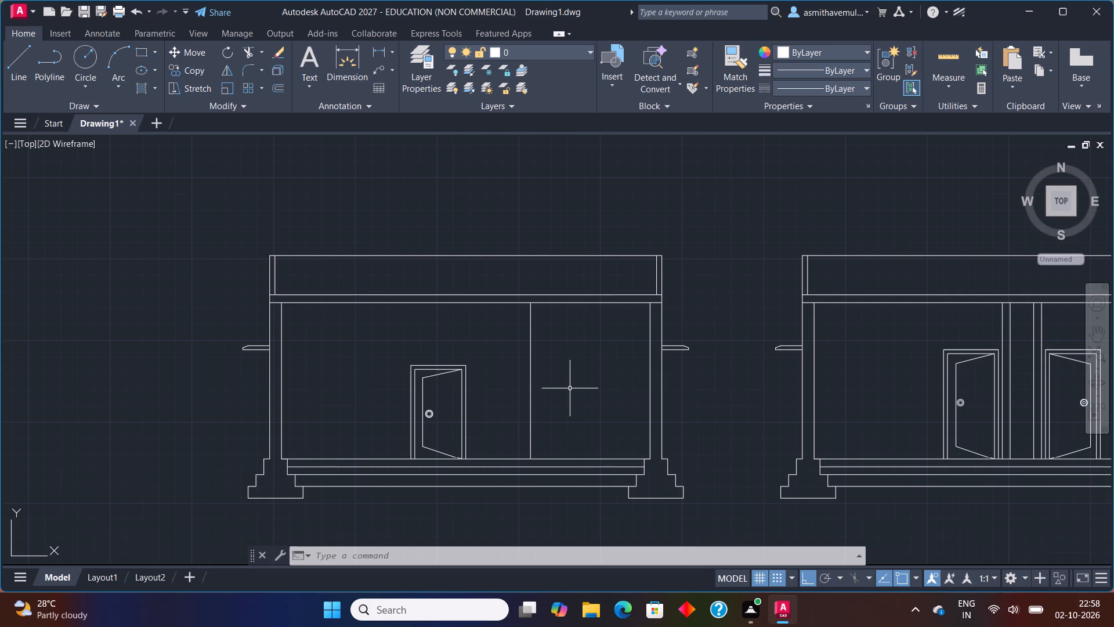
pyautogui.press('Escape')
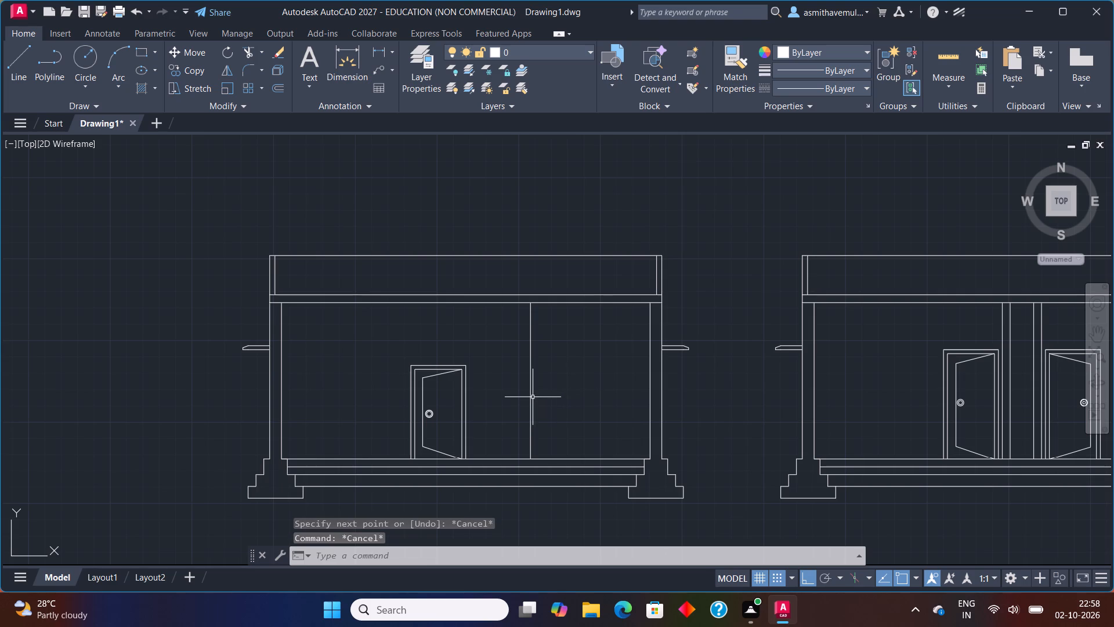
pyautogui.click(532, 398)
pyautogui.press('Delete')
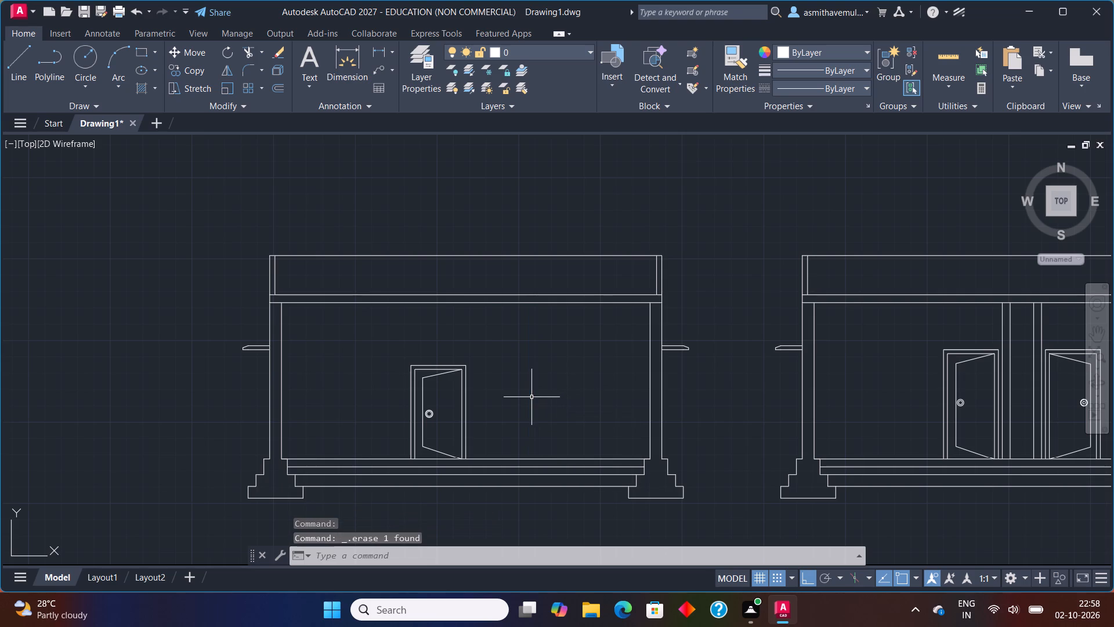
# Draw a vertical line from the floor line to the slab's underside, about 7.5" to the right of the door's outer frame.
pyautogui.scroll(1, 526, 392)
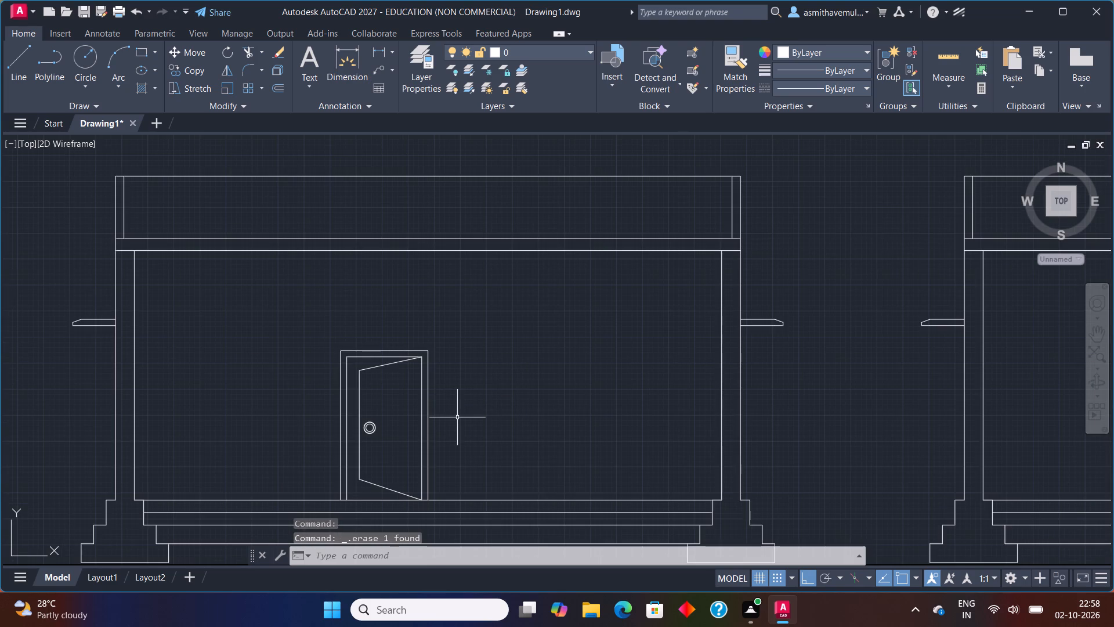
pyautogui.press('l')
pyautogui.press('Return')
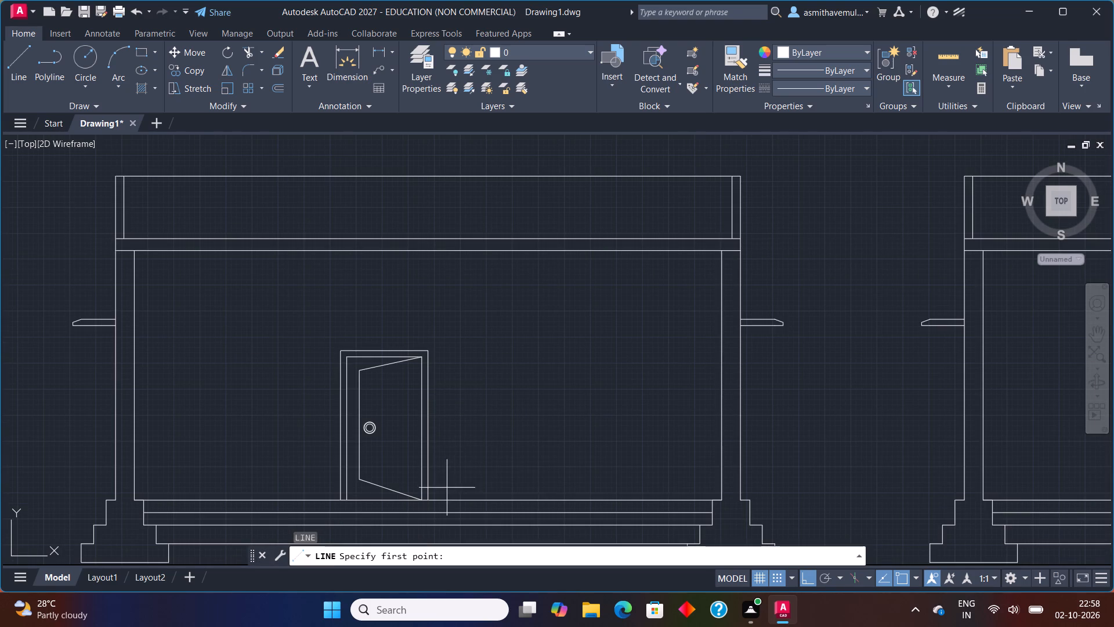
pyautogui.moveTo(443, 500); pyautogui.dragTo(448, 477)
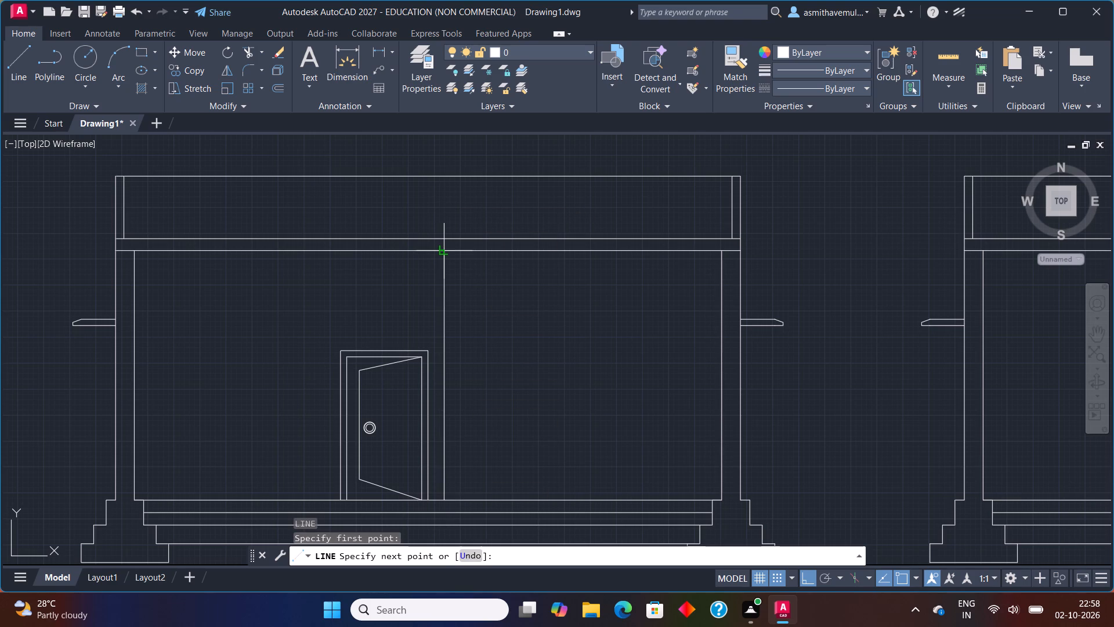
pyautogui.click(445, 250)
pyautogui.press('Escape')
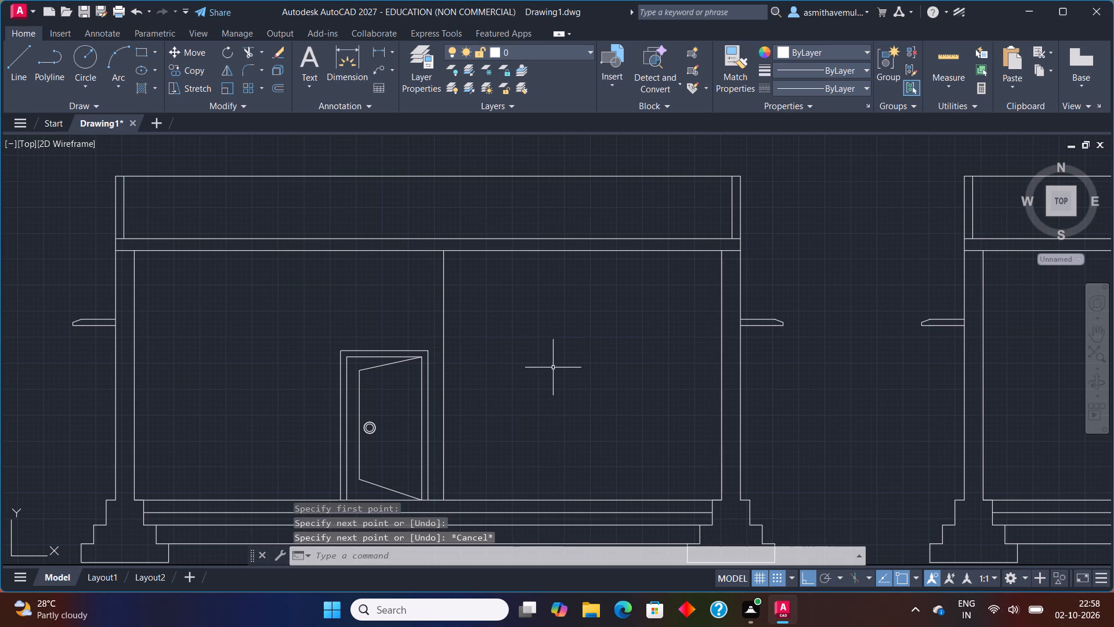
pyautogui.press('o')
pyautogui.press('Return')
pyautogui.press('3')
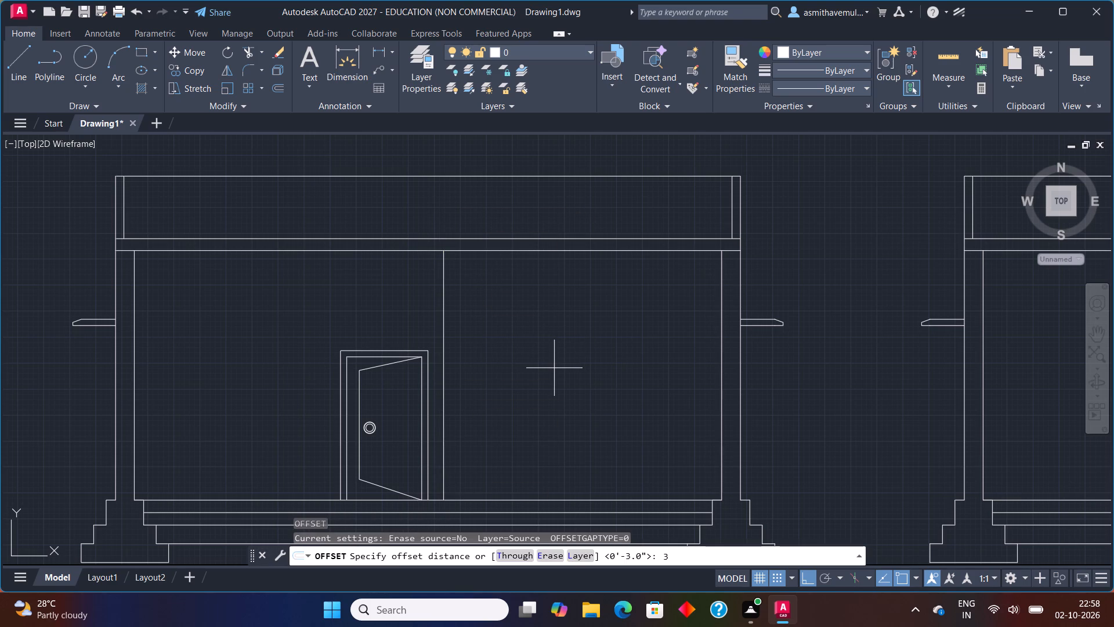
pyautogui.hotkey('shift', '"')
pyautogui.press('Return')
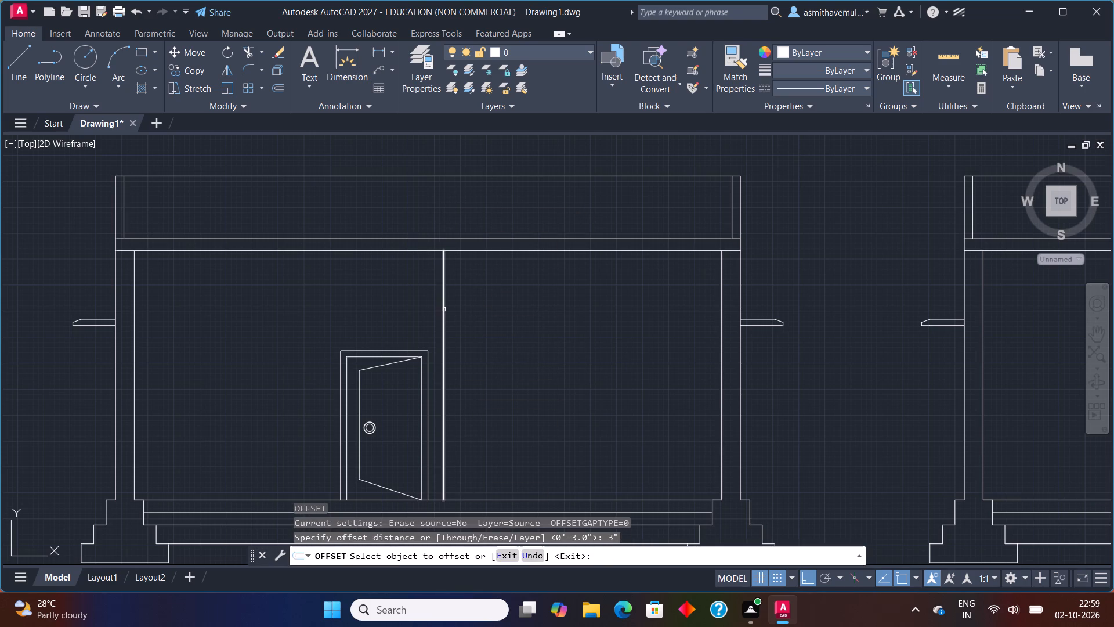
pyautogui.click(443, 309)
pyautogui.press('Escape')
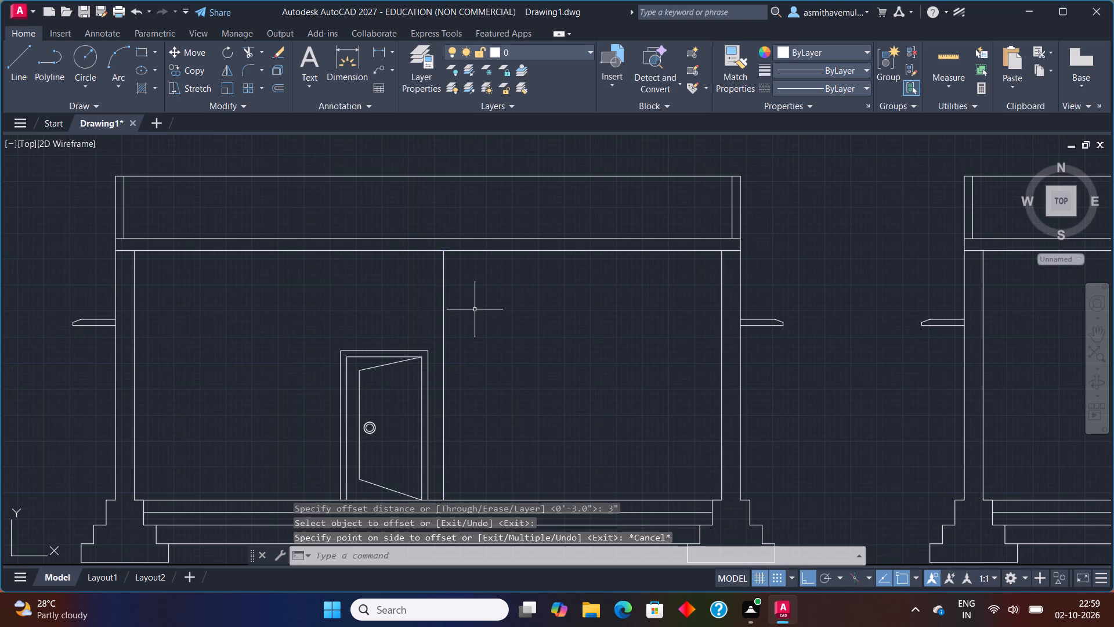
# Offset the vertical line beside the door 1' to the right to form the inner wall's second face.
pyautogui.press('o')
pyautogui.press('Return')
pyautogui.press('1')
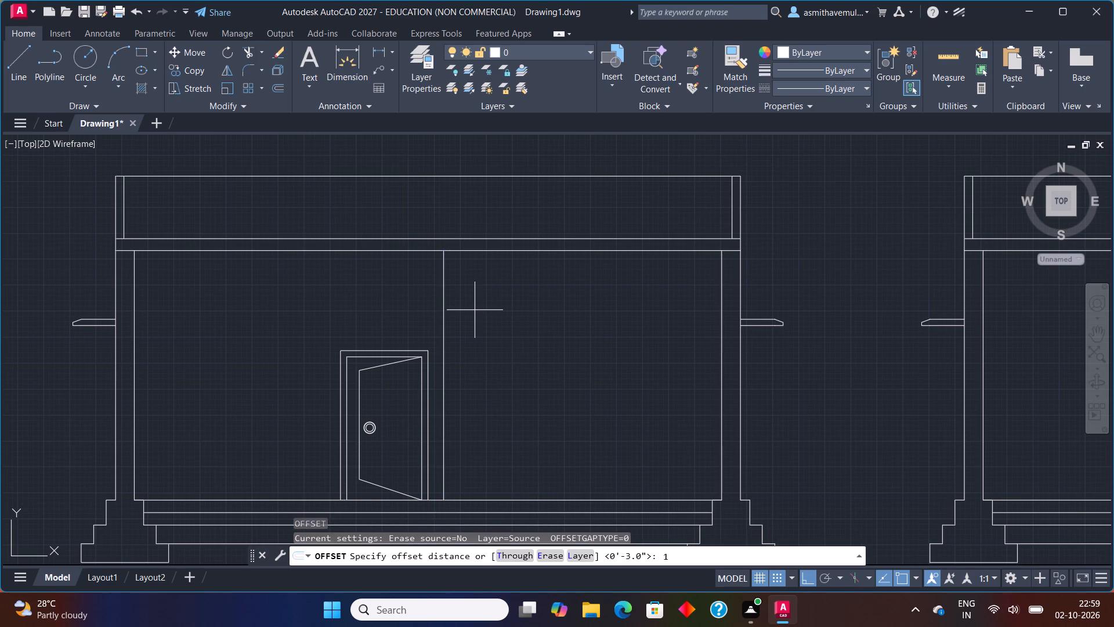
pyautogui.press("'")
pyautogui.press('Return')
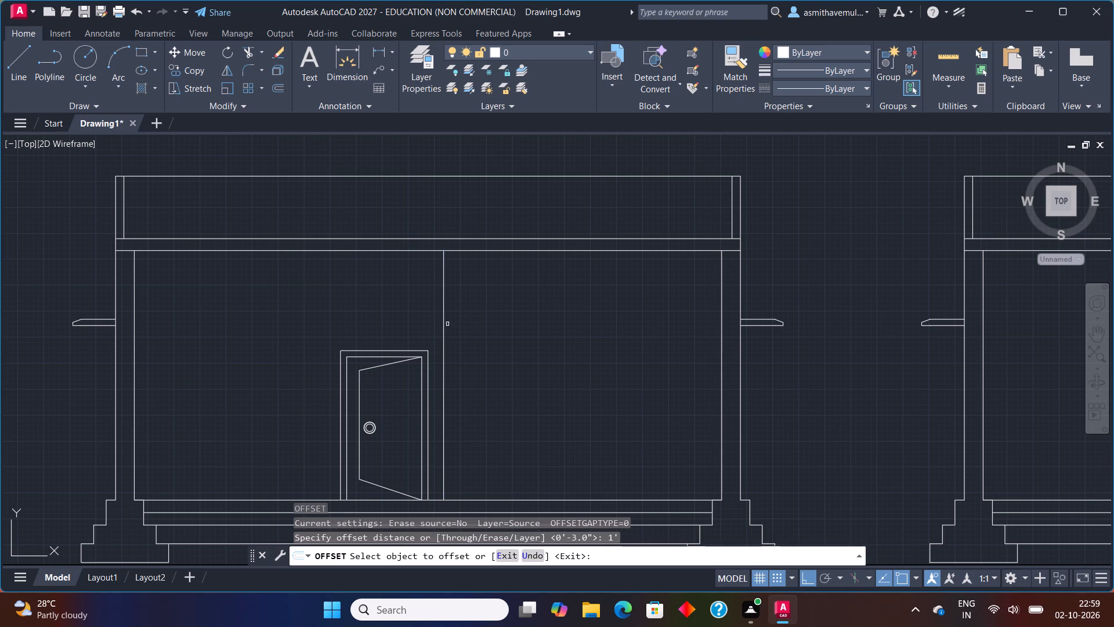
pyautogui.click(445, 327)
pyautogui.click(468, 334)
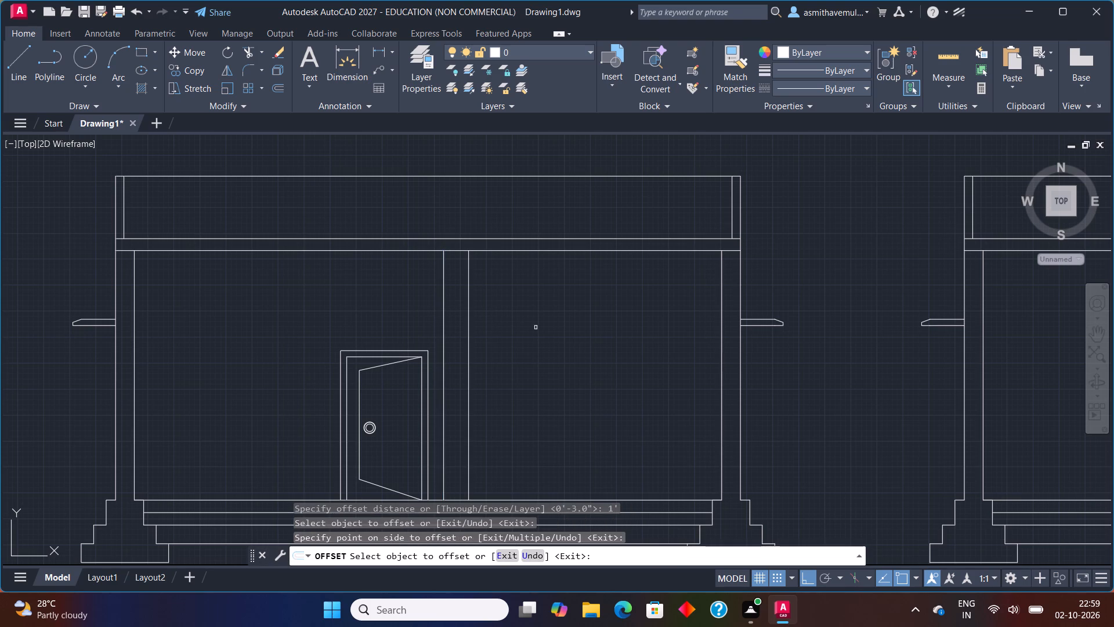
pyautogui.press('Escape')
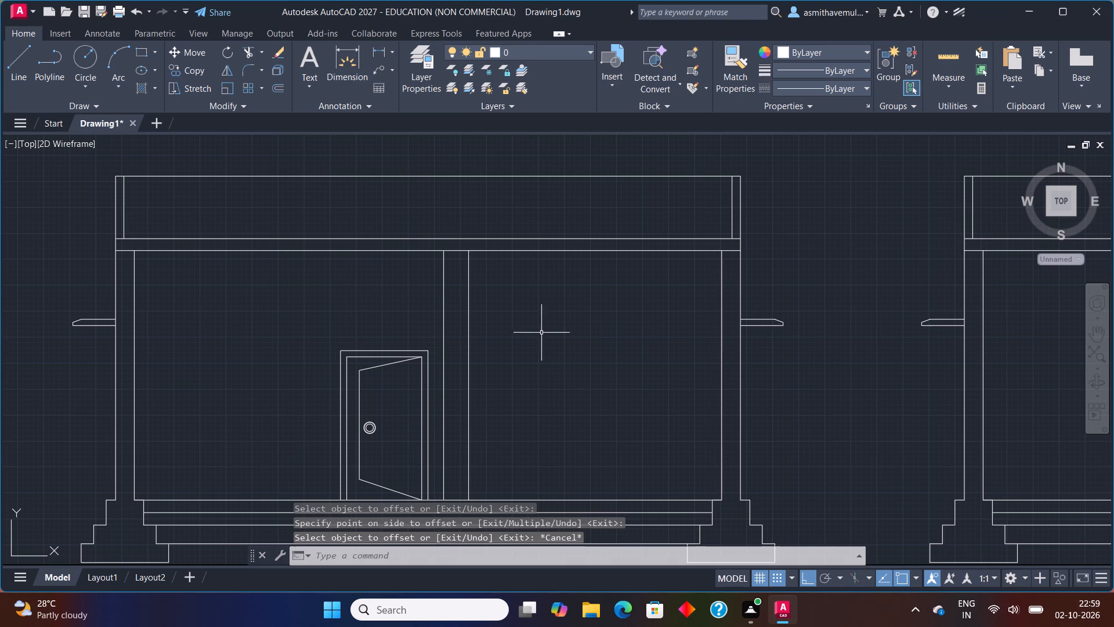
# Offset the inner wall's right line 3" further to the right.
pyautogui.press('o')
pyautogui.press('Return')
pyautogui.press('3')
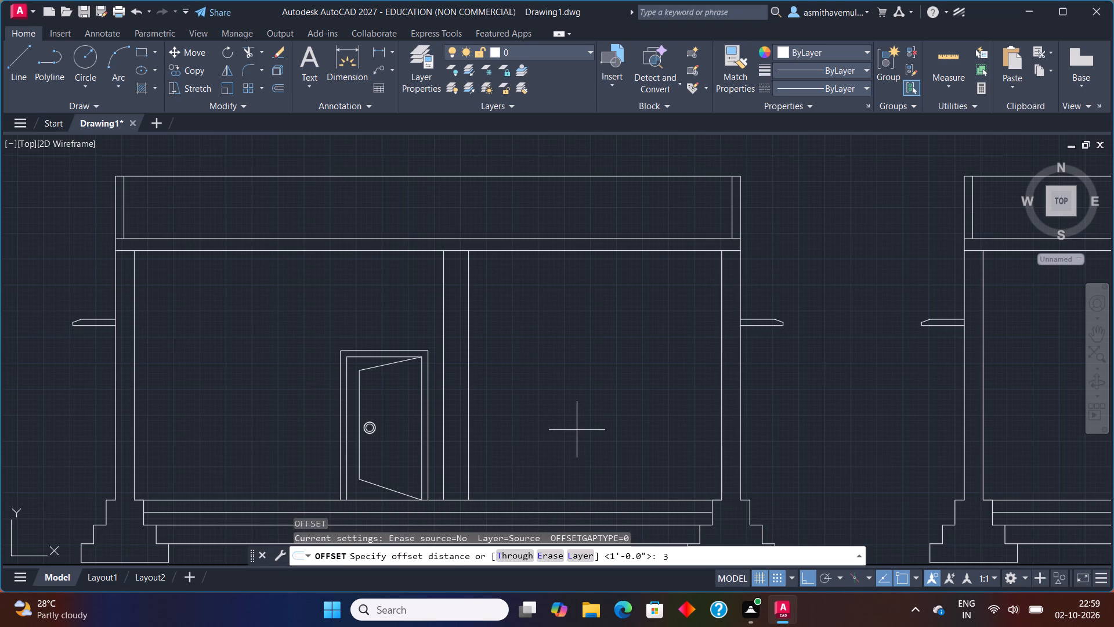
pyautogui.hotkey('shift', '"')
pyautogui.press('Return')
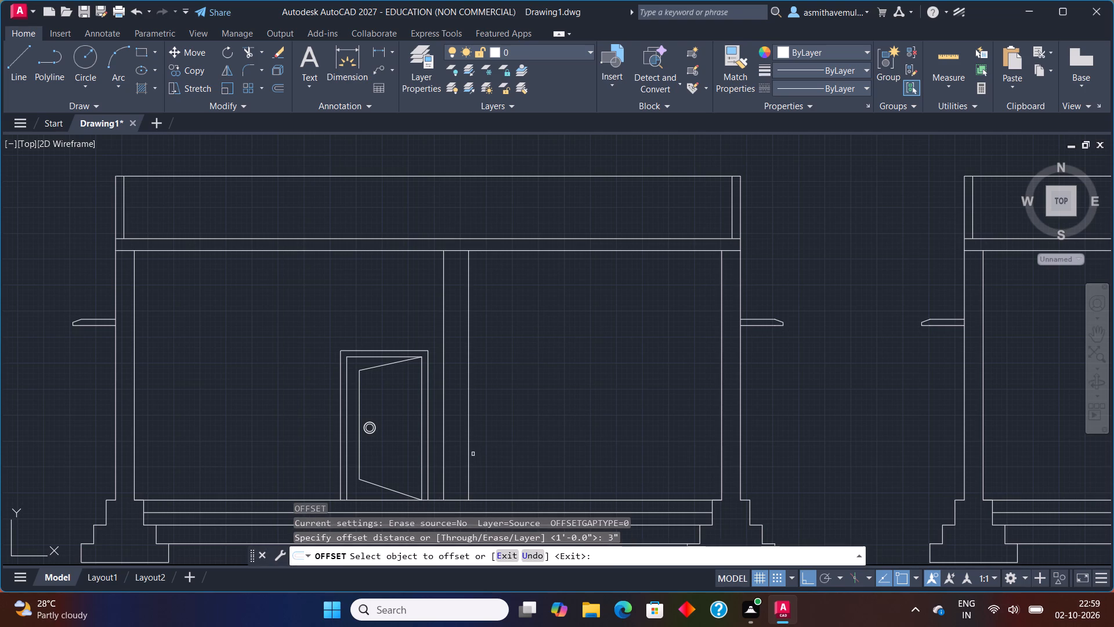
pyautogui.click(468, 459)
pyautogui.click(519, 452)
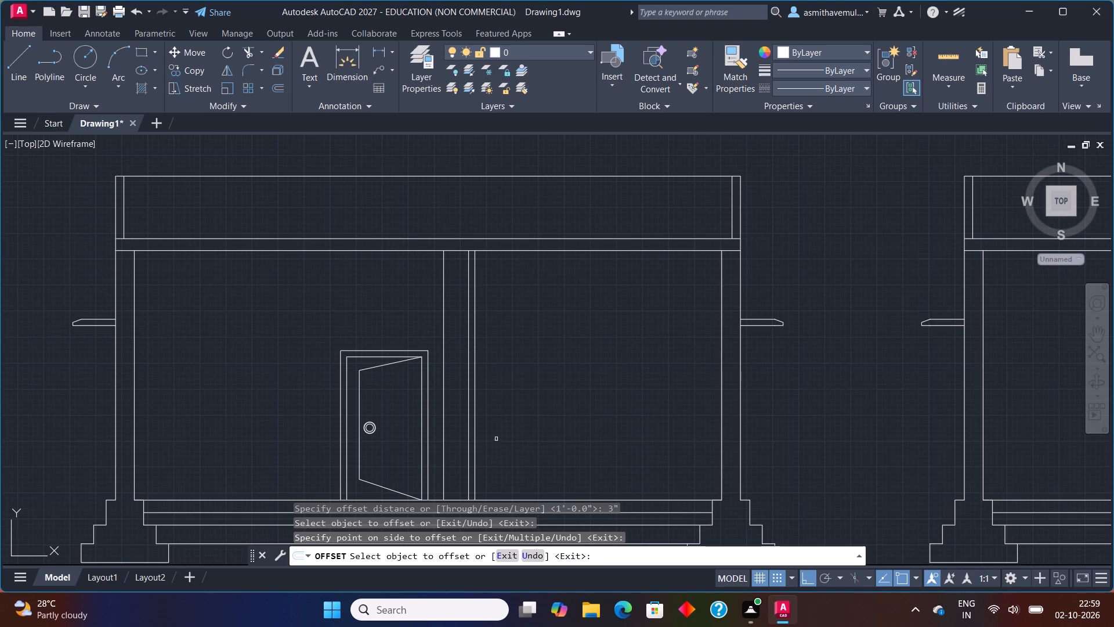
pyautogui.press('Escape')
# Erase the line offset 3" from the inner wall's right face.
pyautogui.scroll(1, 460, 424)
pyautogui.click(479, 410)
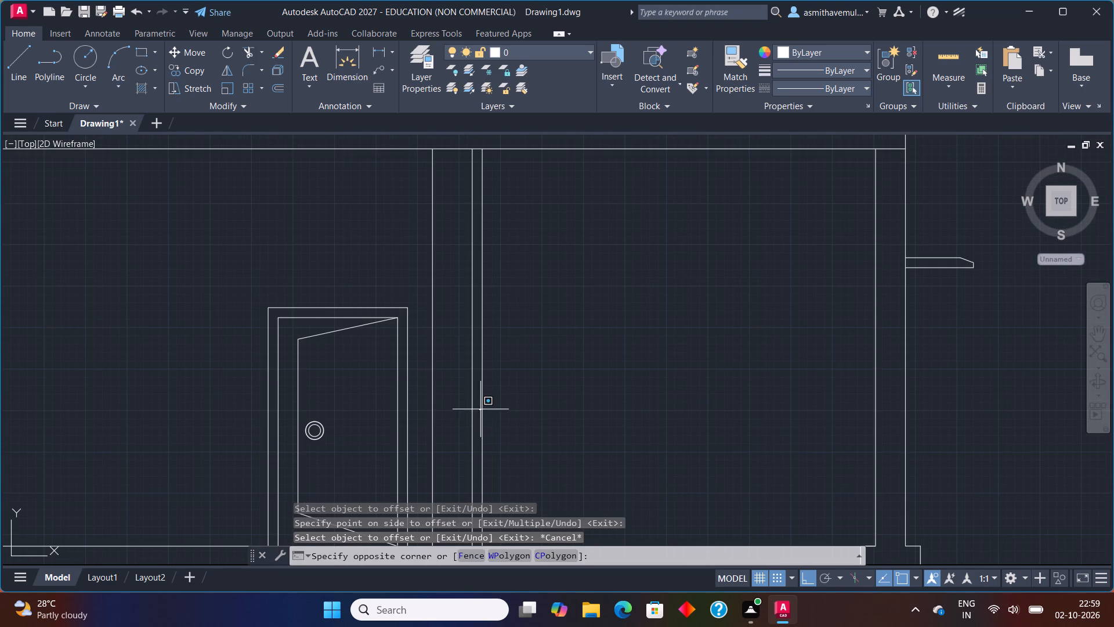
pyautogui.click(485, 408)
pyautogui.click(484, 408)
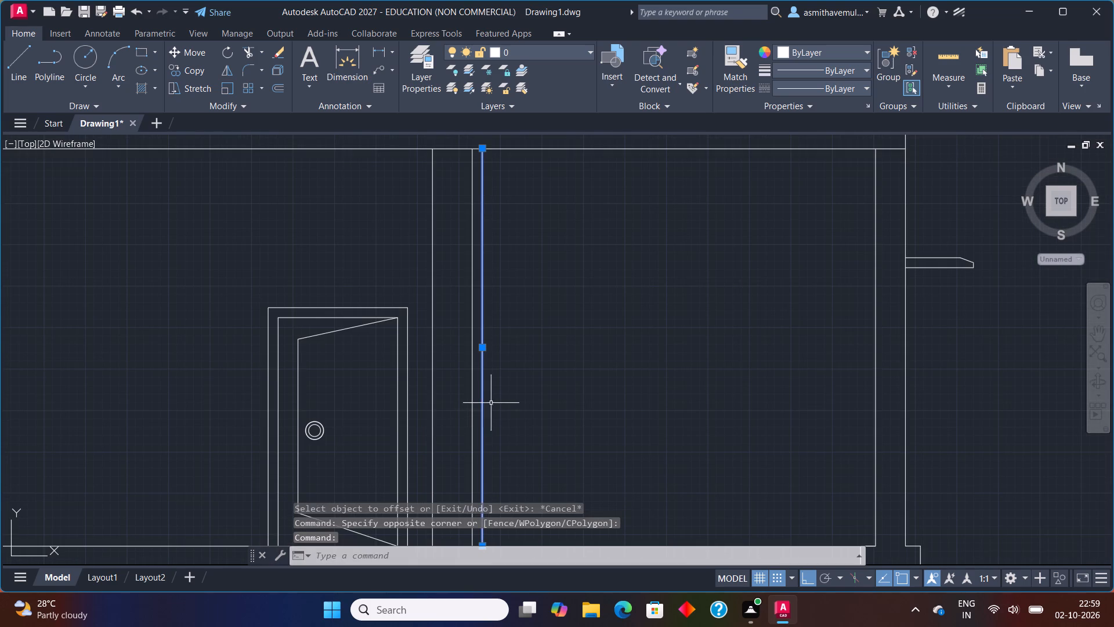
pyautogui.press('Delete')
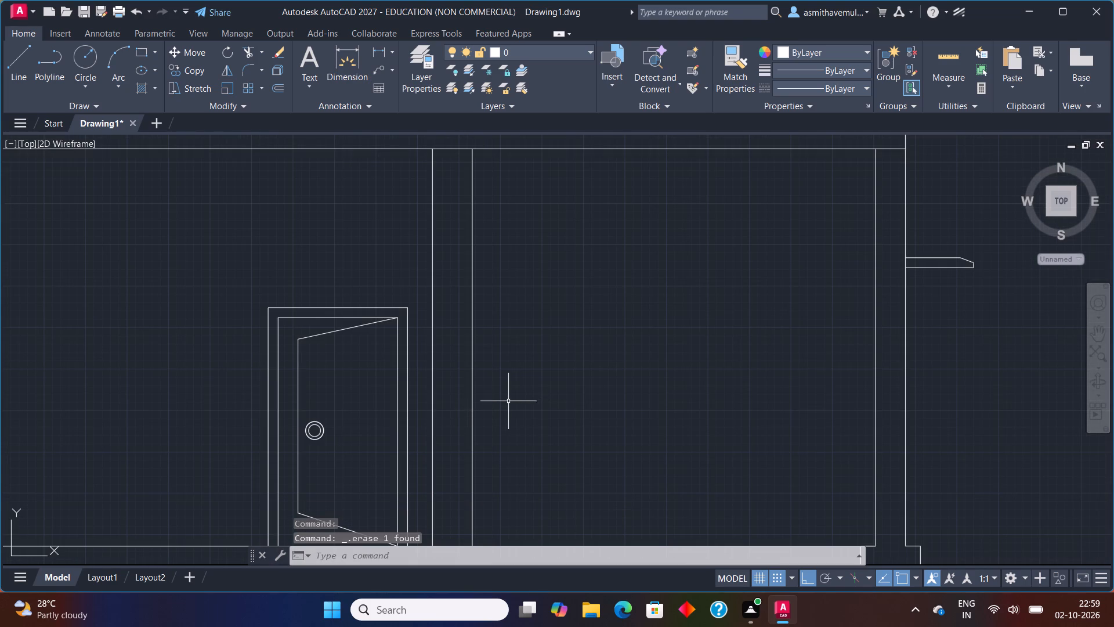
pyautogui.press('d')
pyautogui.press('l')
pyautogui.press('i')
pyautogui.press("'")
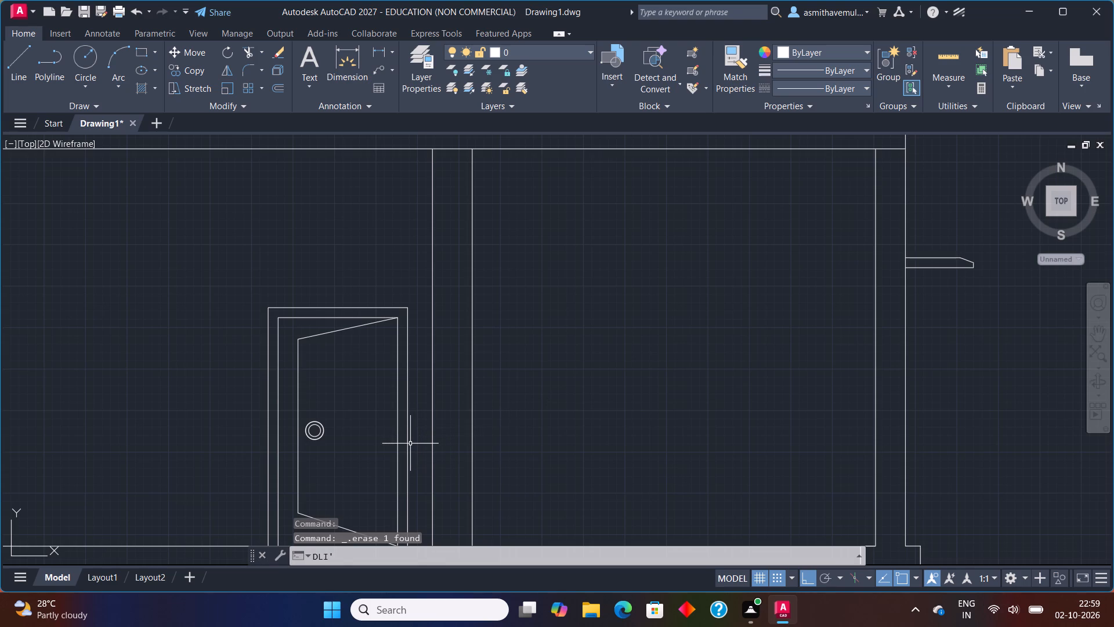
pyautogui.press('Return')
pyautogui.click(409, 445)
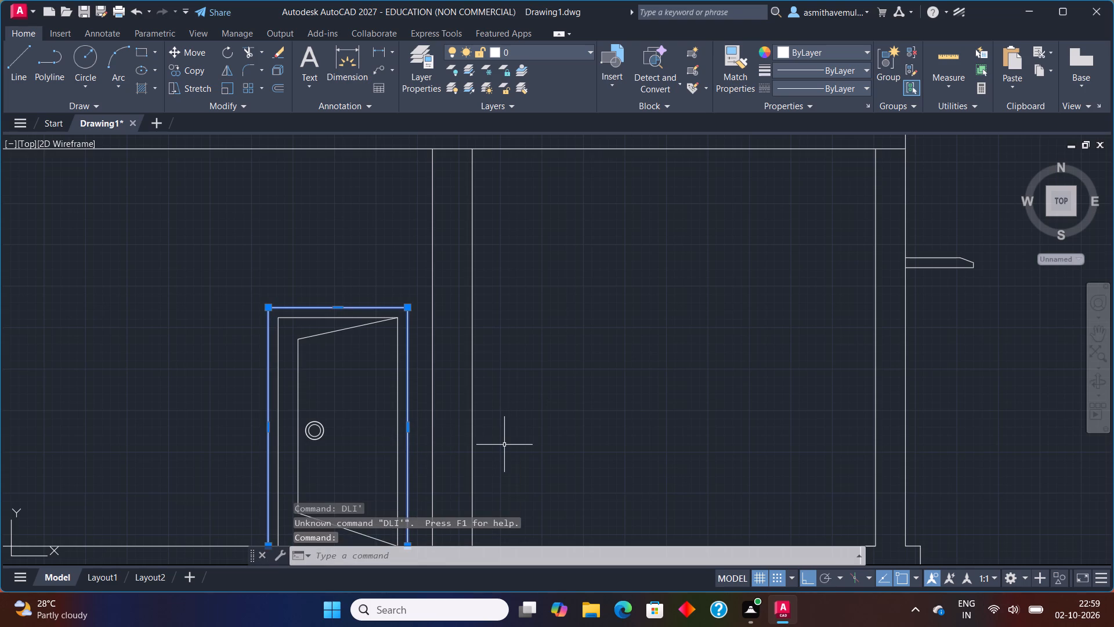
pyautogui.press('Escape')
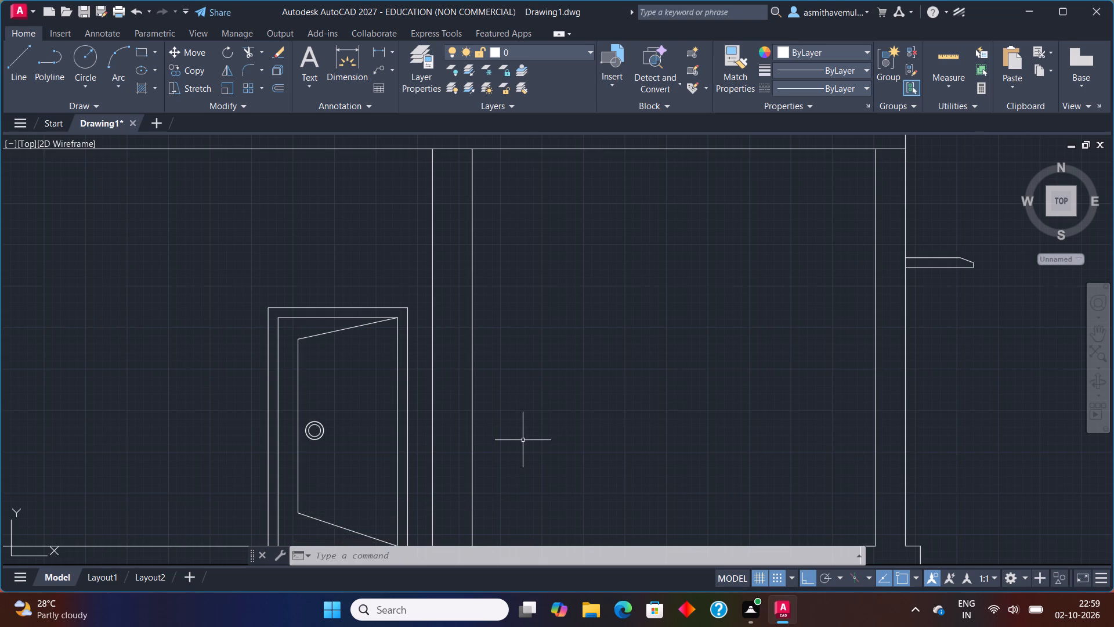
# Measure the horizontal gap between the door's outer frame and the inner wall's left line with a linear dimension.
pyautogui.write('DLI')
pyautogui.press('Return')
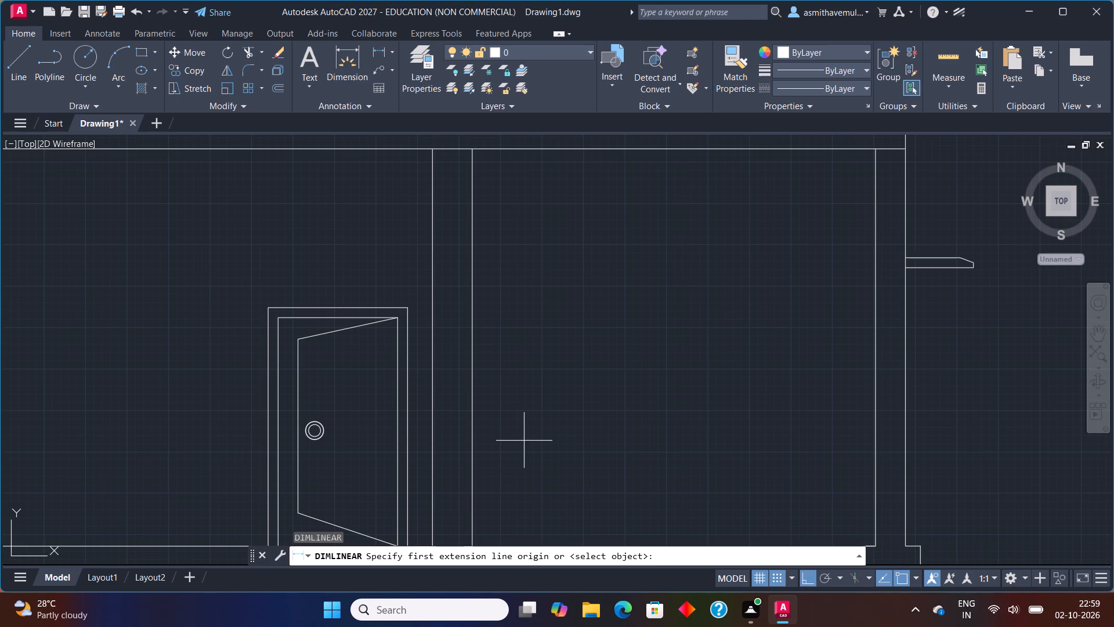
pyautogui.click(404, 409)
pyautogui.click(435, 410)
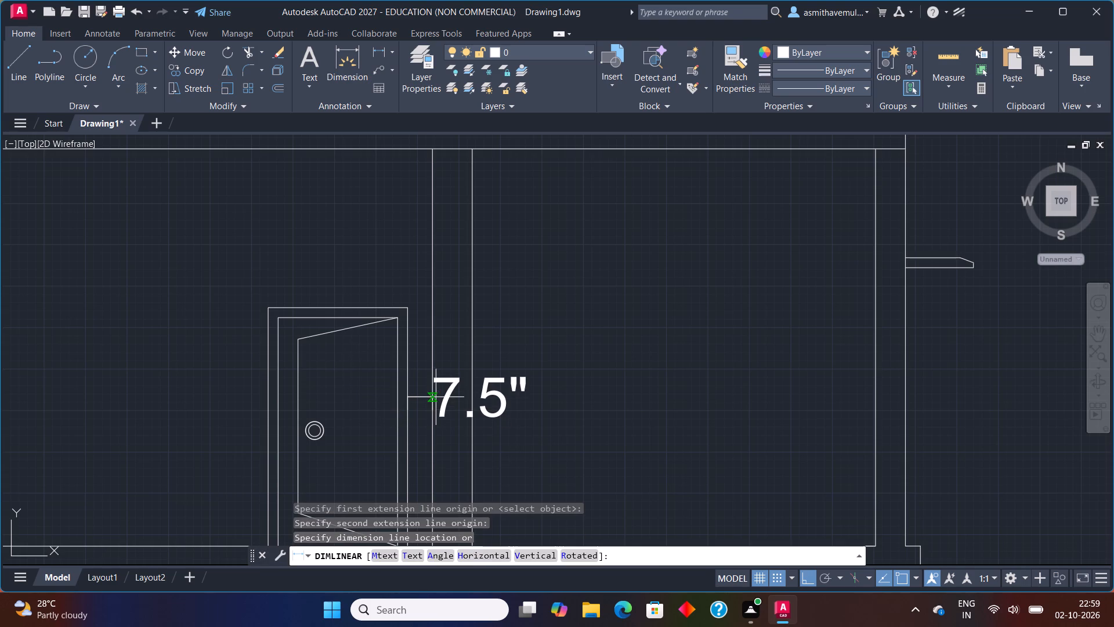
pyautogui.press('Escape')
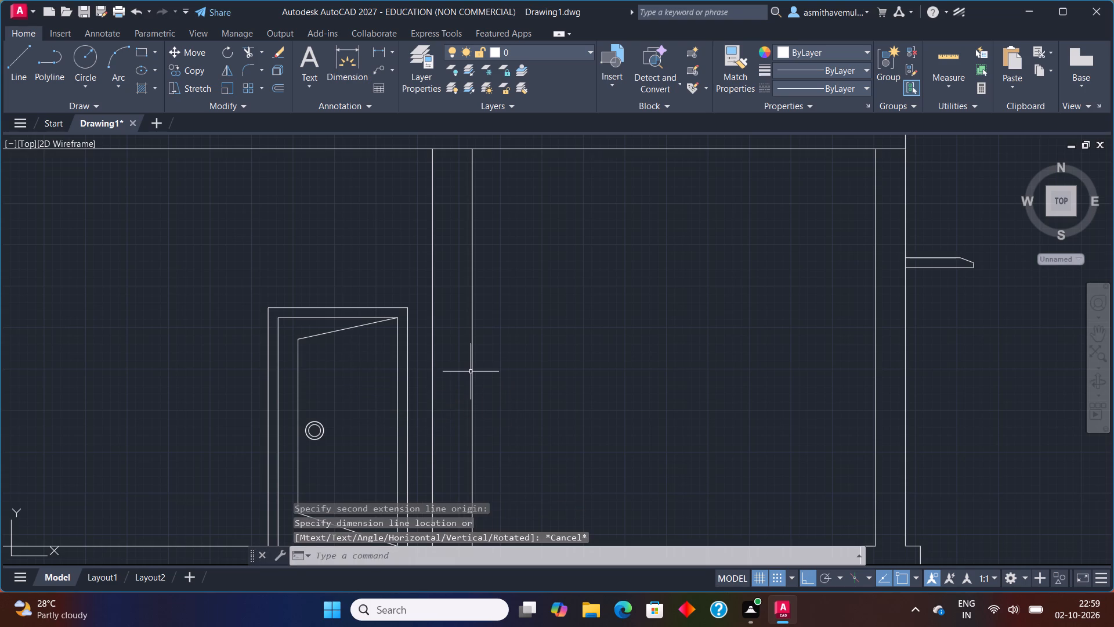
# Offset the inner wall's right line 7.5" to the right.
pyautogui.press('o')
pyautogui.press('Return')
pyautogui.press('7')
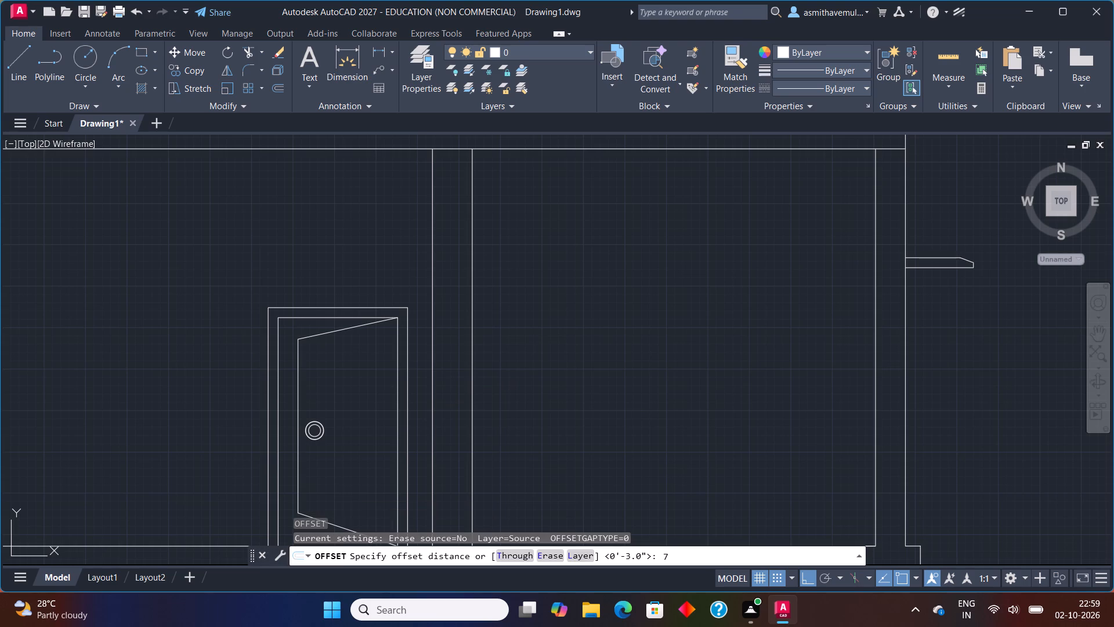
pyautogui.write('.5')
pyautogui.hotkey('shift', '"')
pyautogui.press('Return')
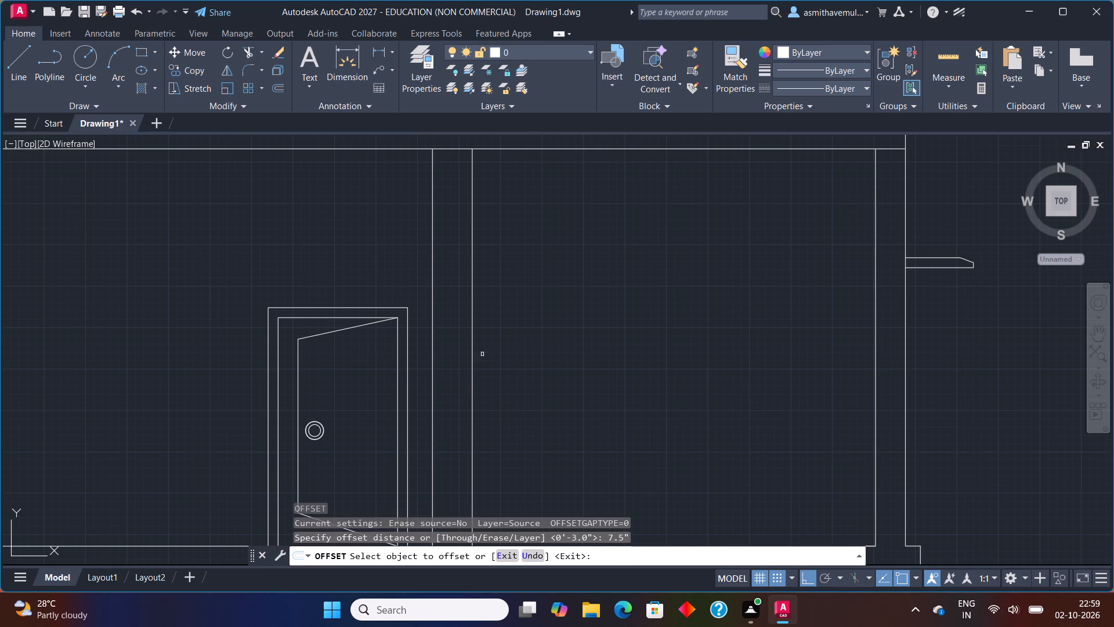
pyautogui.click(474, 356)
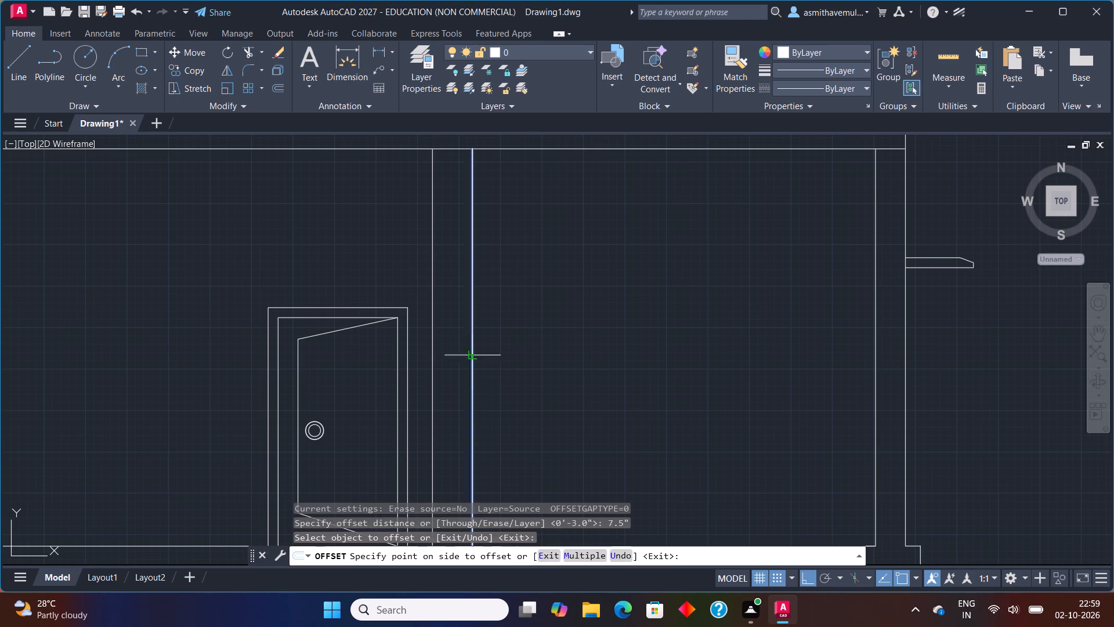
pyautogui.click(524, 347)
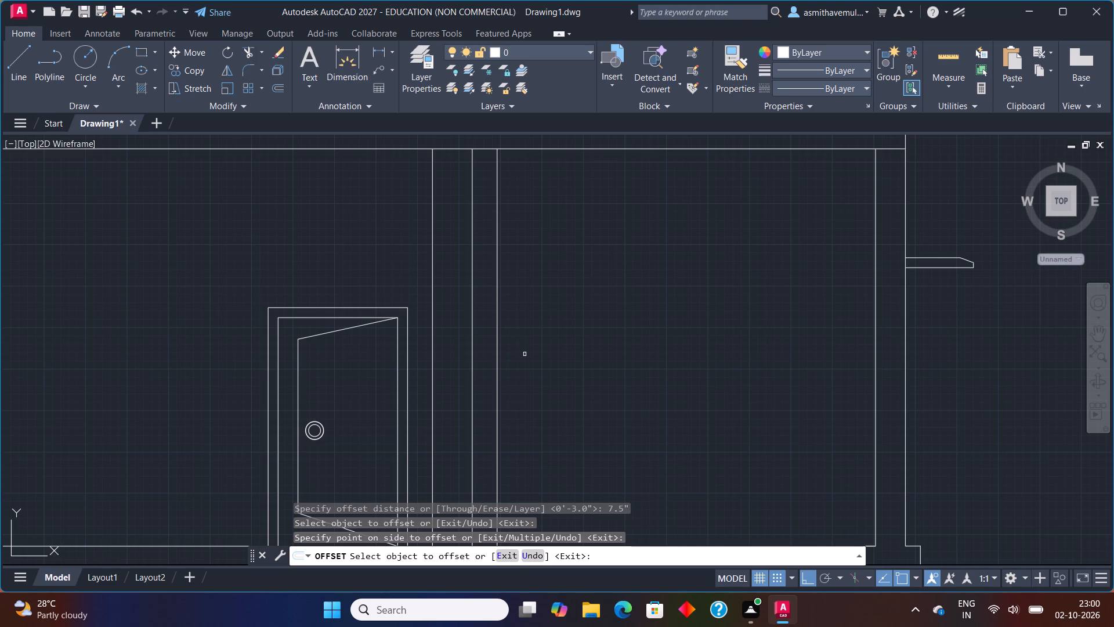
pyautogui.press('Escape')
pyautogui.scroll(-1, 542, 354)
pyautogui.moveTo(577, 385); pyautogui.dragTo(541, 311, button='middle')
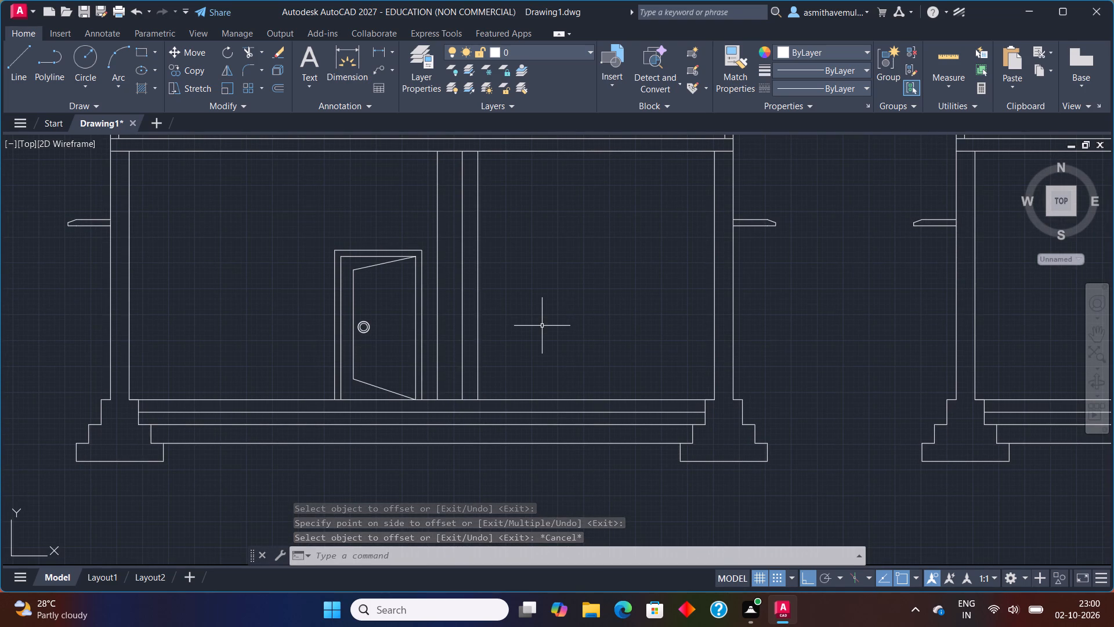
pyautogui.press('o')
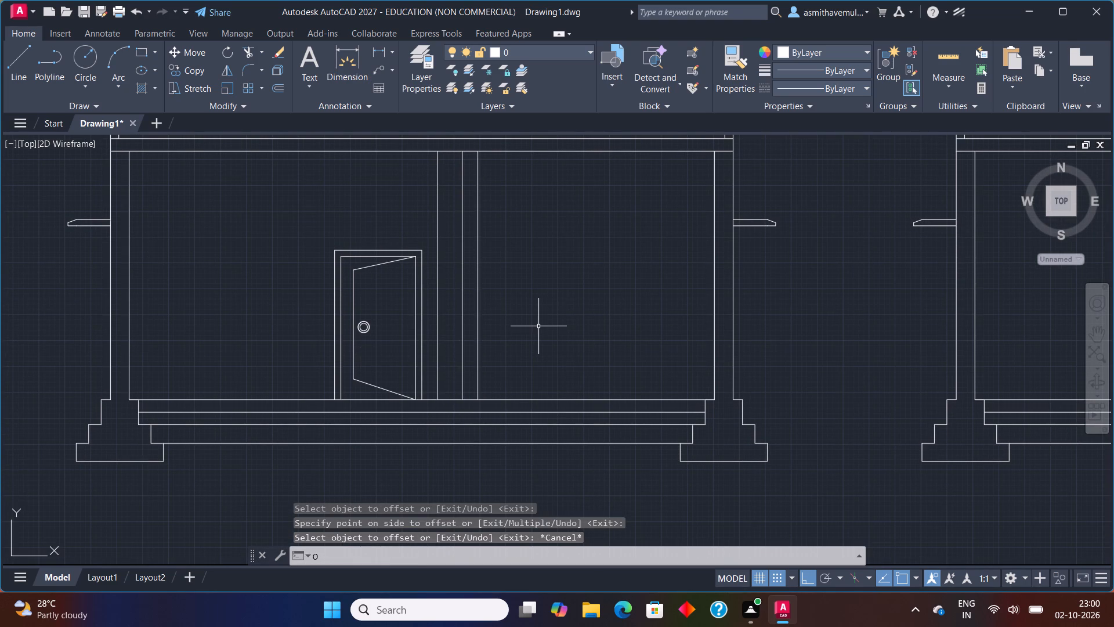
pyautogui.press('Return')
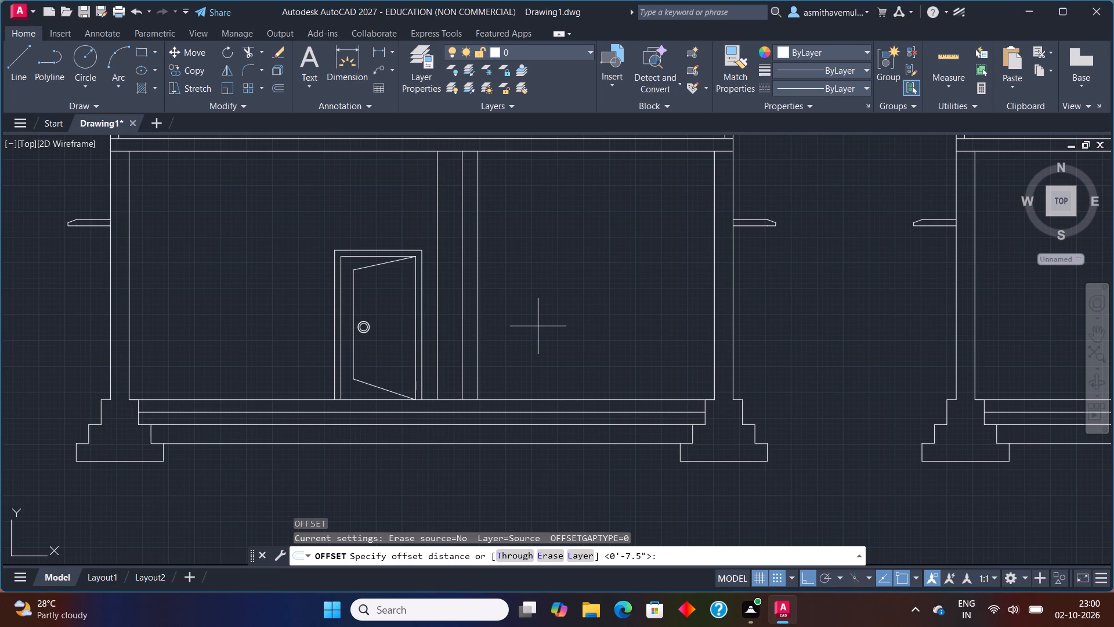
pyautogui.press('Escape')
# Measure the overall width of the door's outer frame with a linear dimension.
pyautogui.write('DL')
pyautogui.press('i')
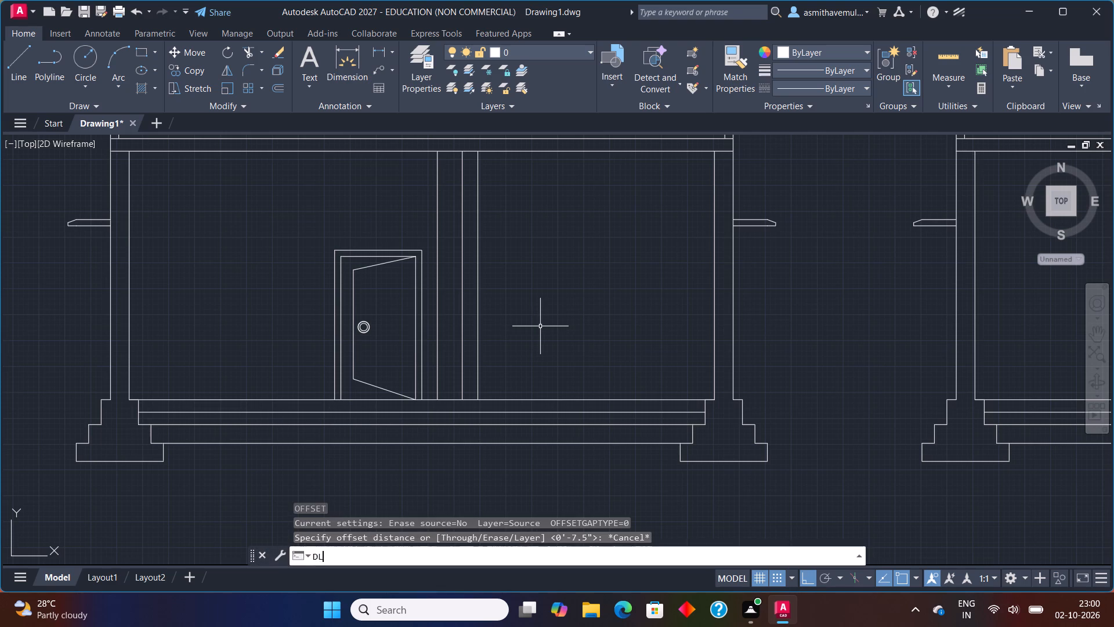
pyautogui.press('Return')
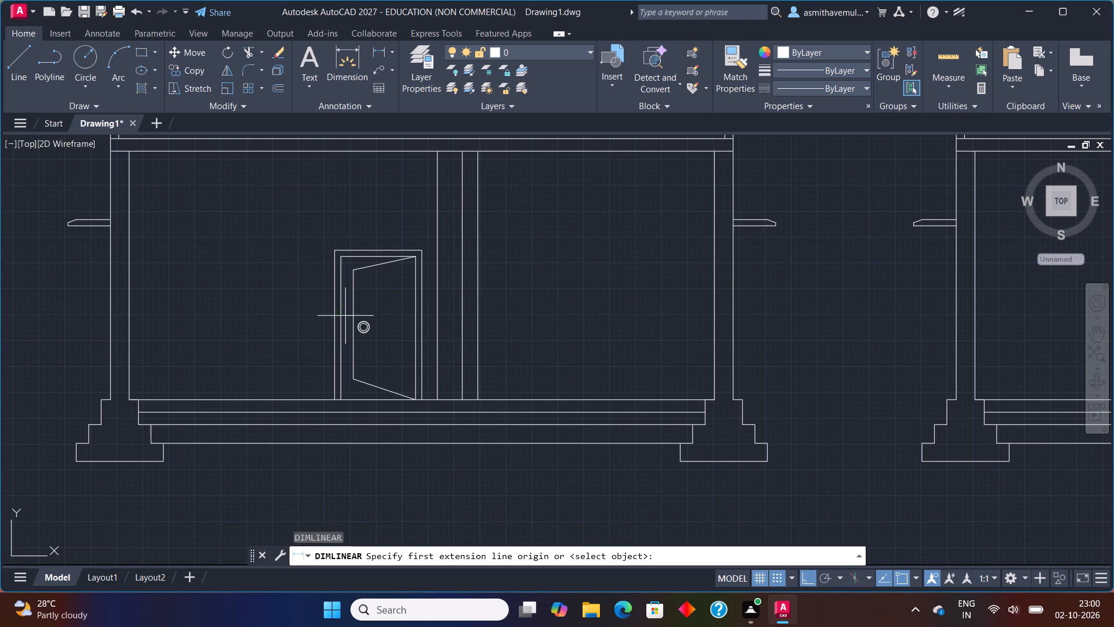
pyautogui.scroll(1, 343, 325)
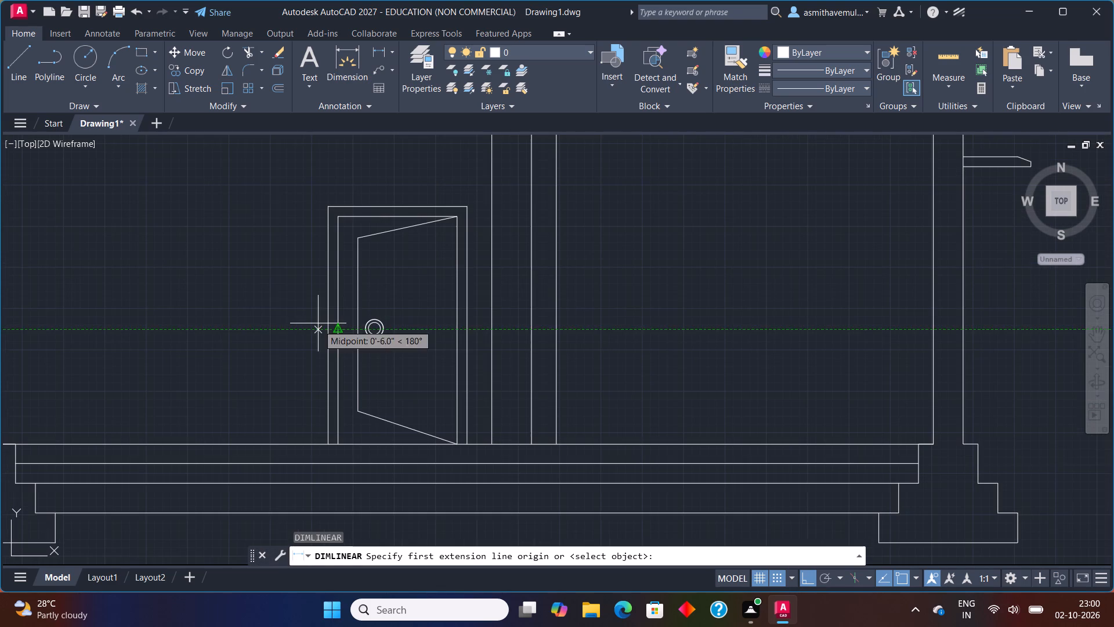
pyautogui.click(326, 327)
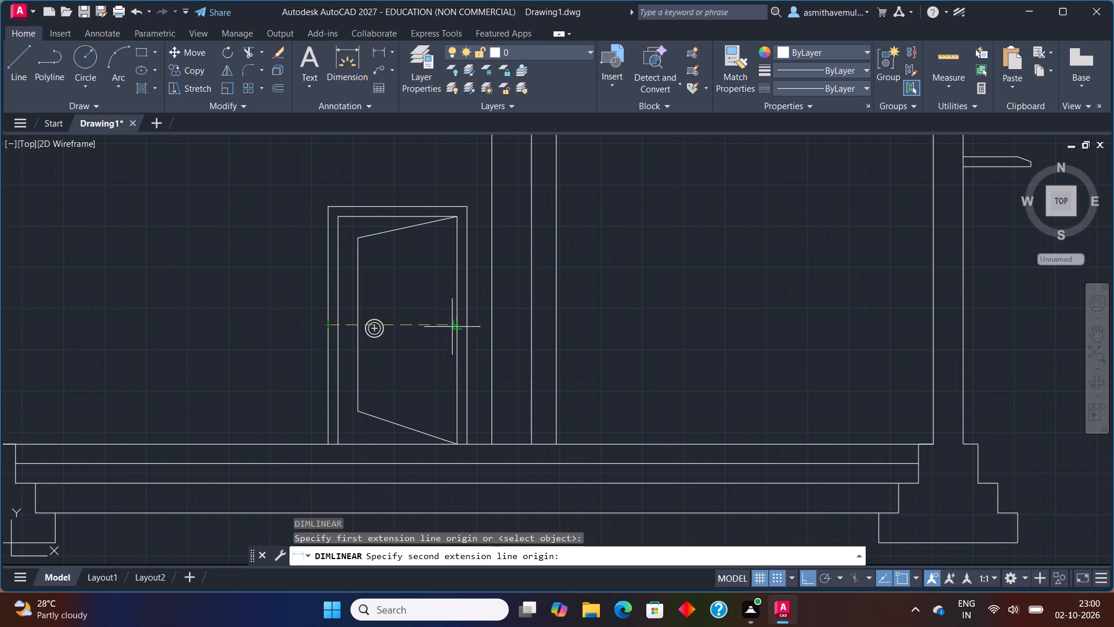
pyautogui.click(466, 322)
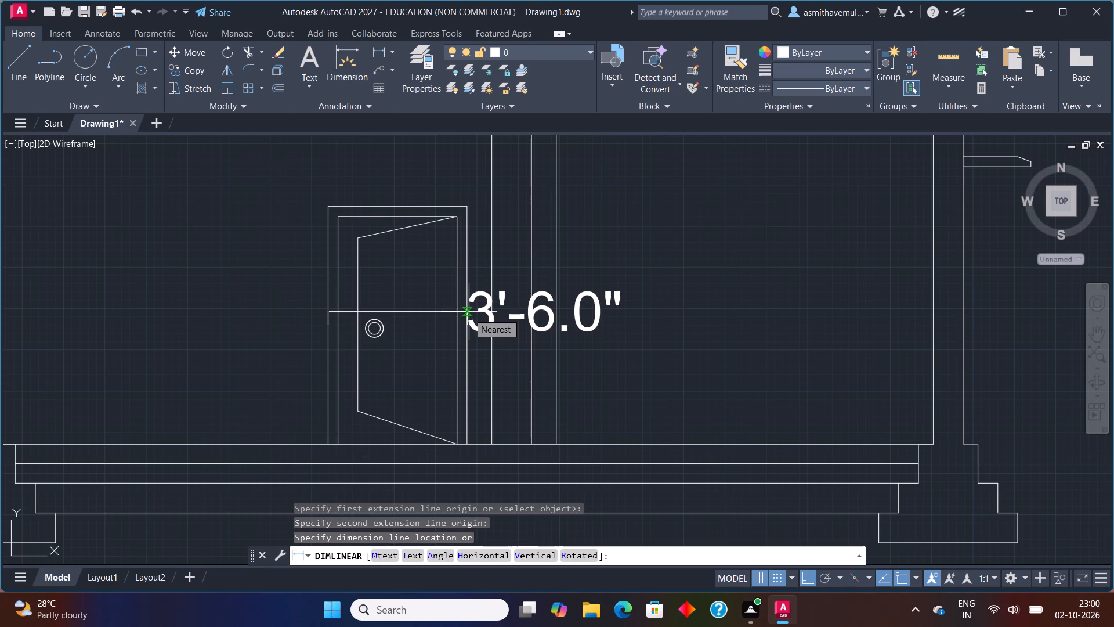
pyautogui.press('Escape')
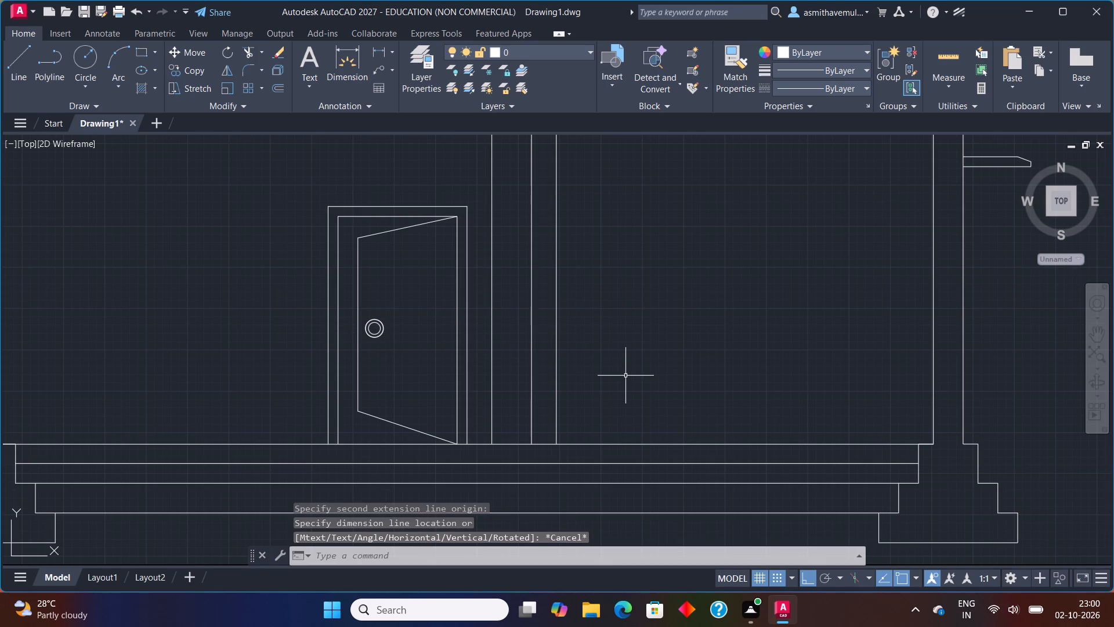
# Offset the vertical line just beyond the inner wall 3'6" to the right.
pyautogui.press('o')
pyautogui.press('Return')
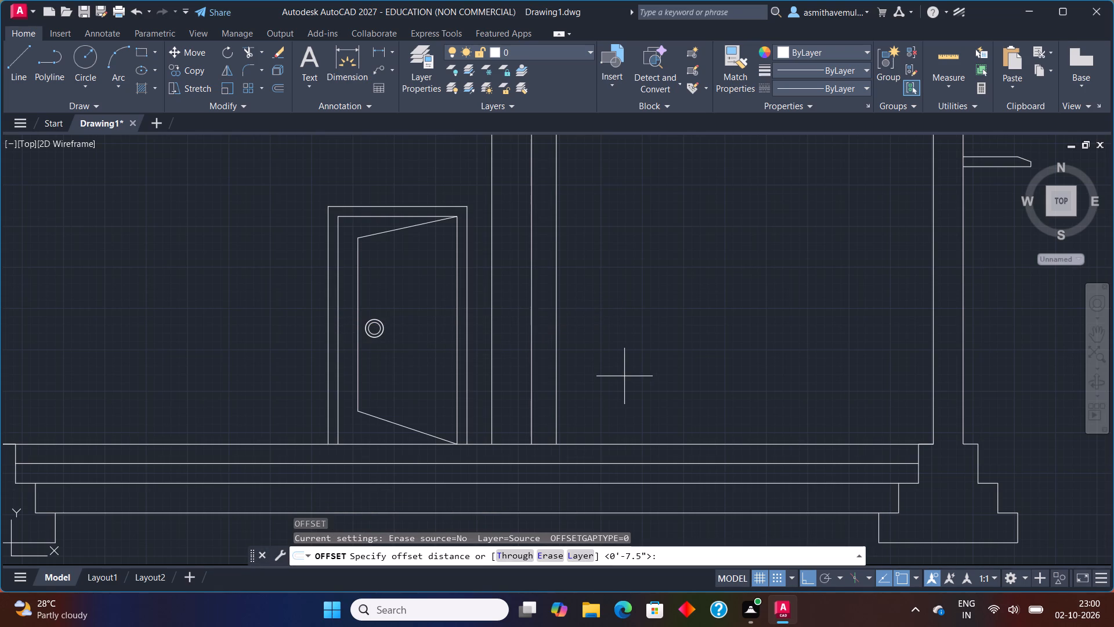
pyautogui.write('3\'6"')
pyautogui.press('Return')
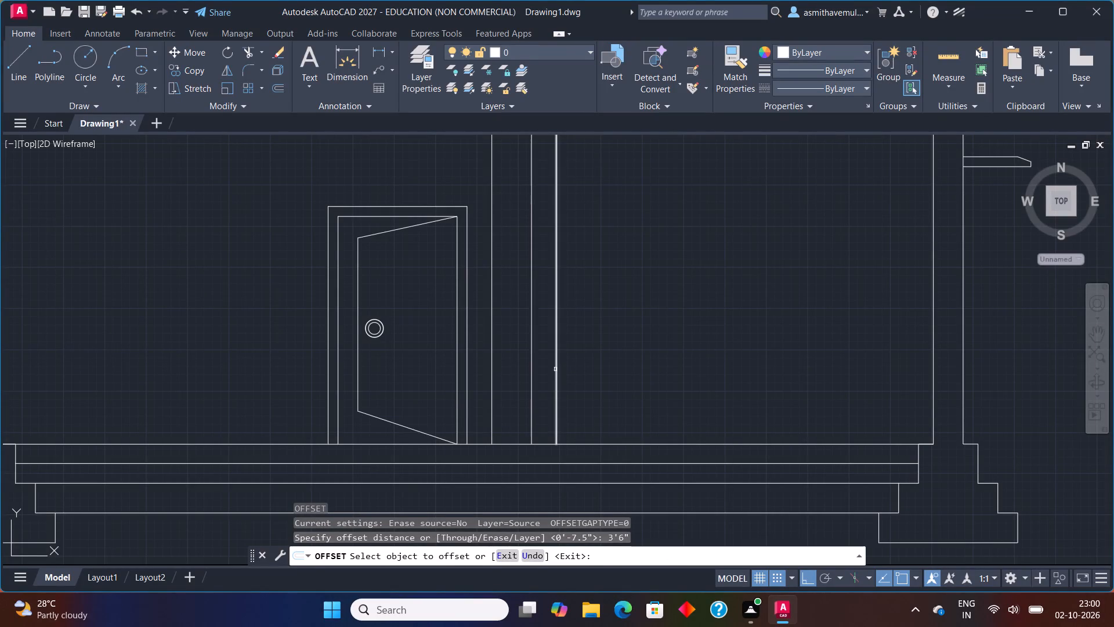
pyautogui.moveTo(556, 369); pyautogui.dragTo(565, 368)
pyautogui.click(729, 365)
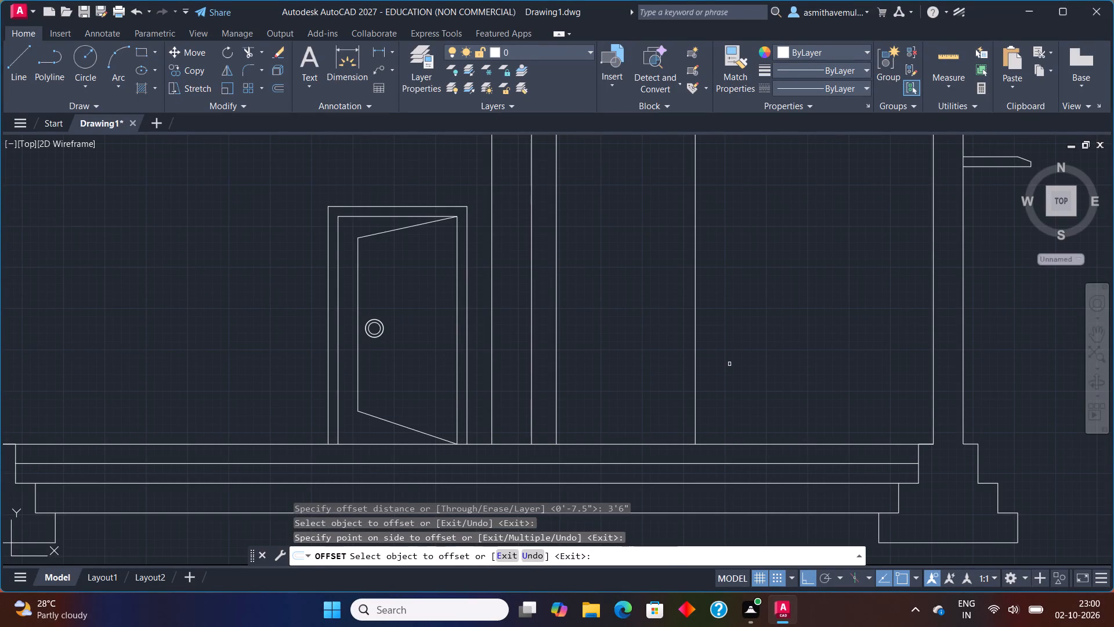
pyautogui.press('Escape')
# Offset the floor line 6' upward.
pyautogui.press('o')
pyautogui.press('Return')
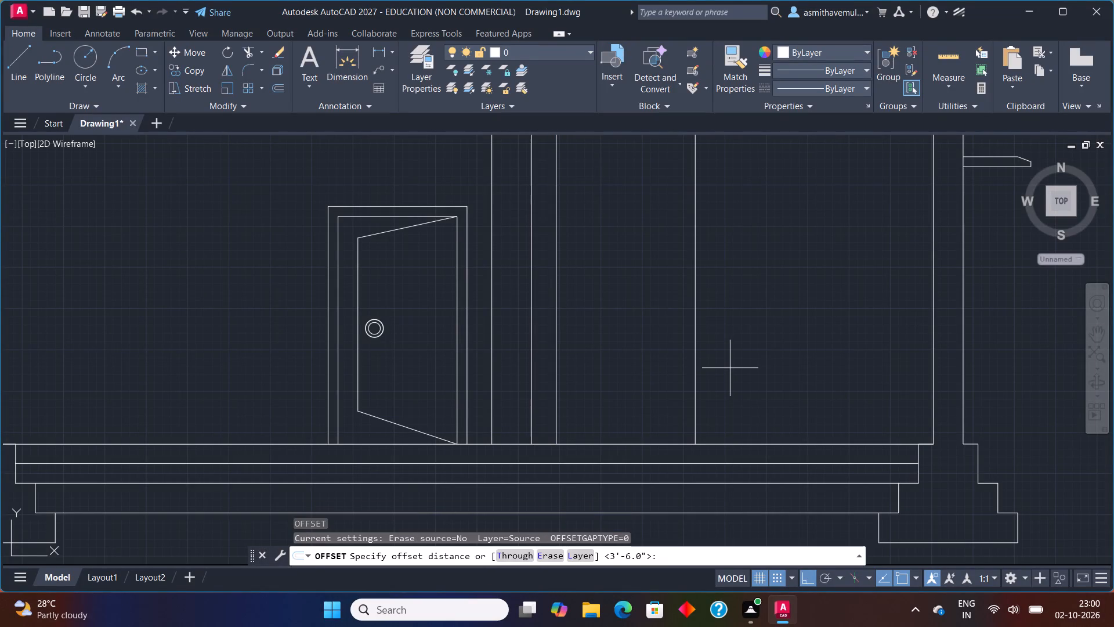
pyautogui.write("6'")
pyautogui.press('Return')
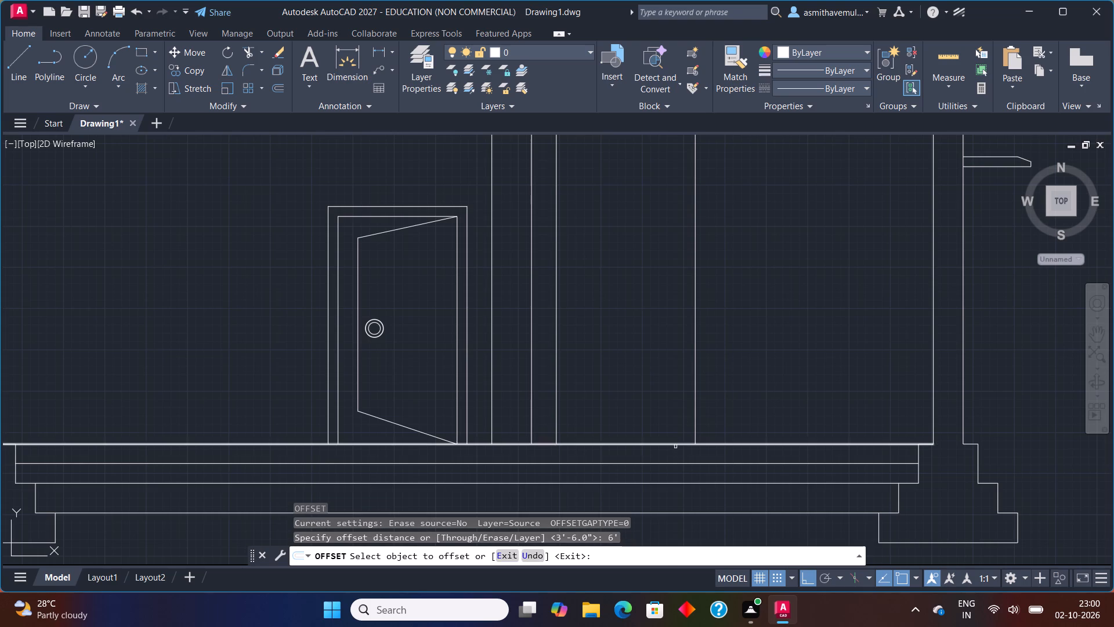
pyautogui.click(682, 445)
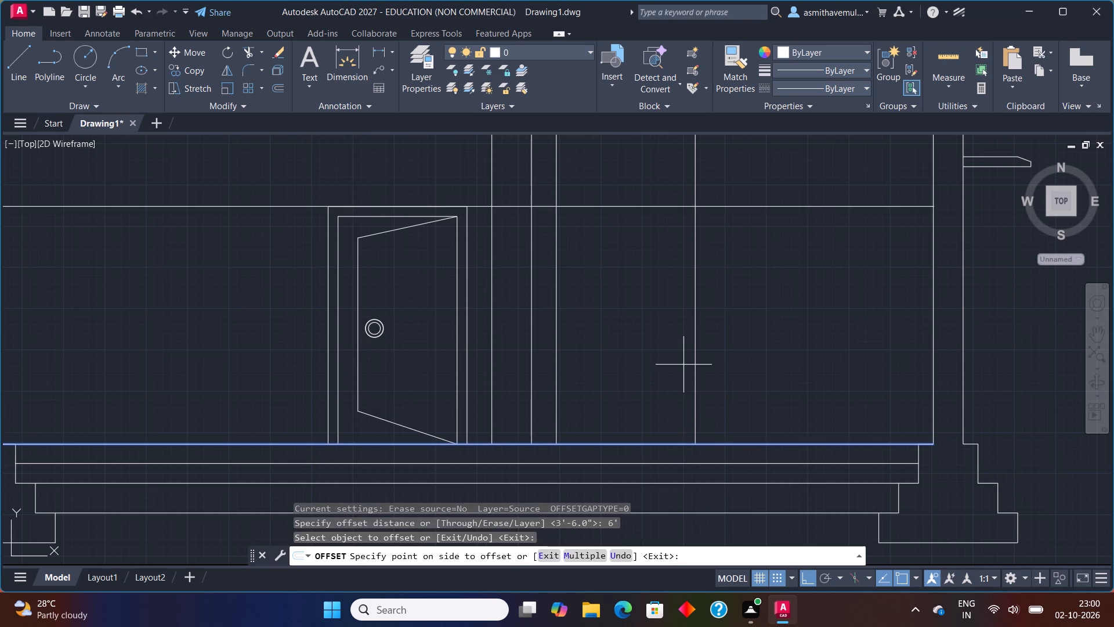
pyautogui.click(683, 366)
pyautogui.press('Escape')
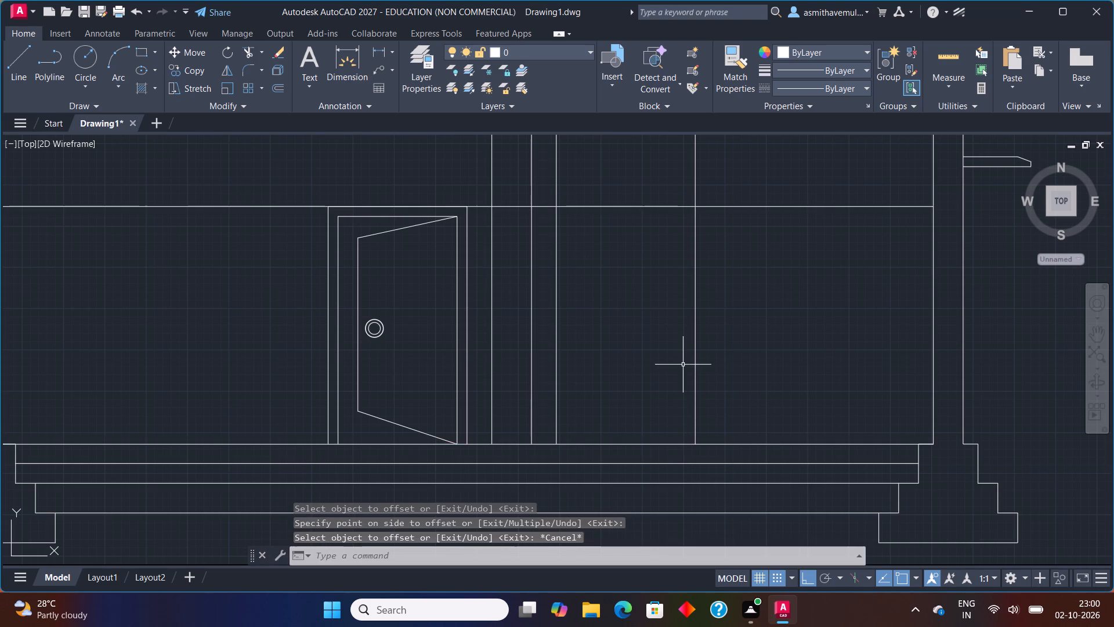
# Trim the raised horizontal line and the two verticals to leave only a second door outline to the right of the inner wall.
pyautogui.press('t')
pyautogui.write('RIM')
pyautogui.press('Return')
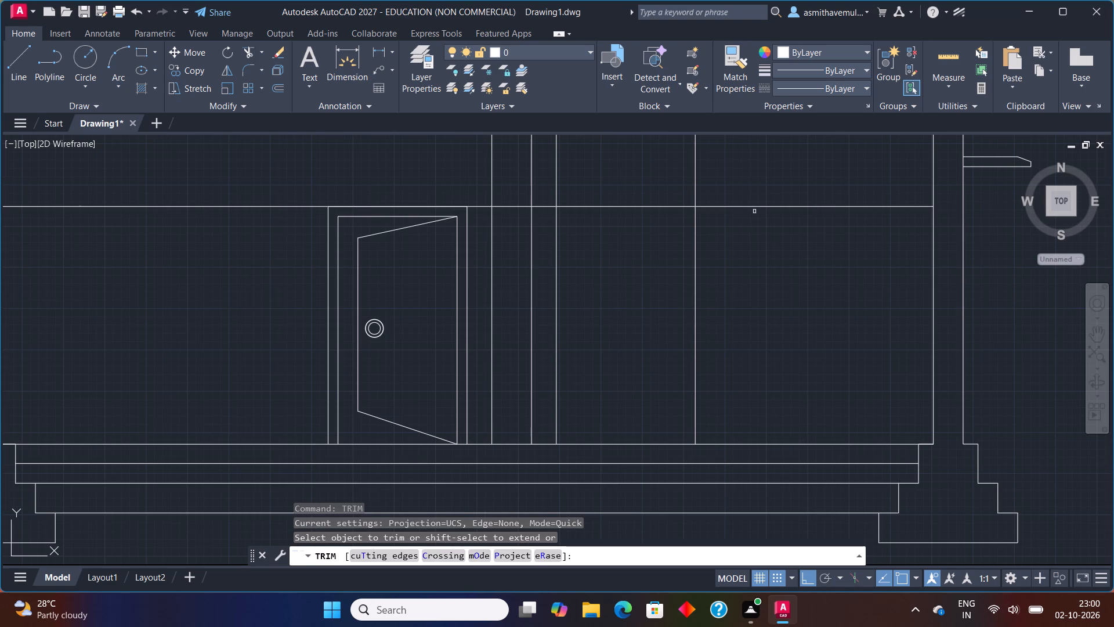
pyautogui.moveTo(754, 211); pyautogui.dragTo(562, 184)
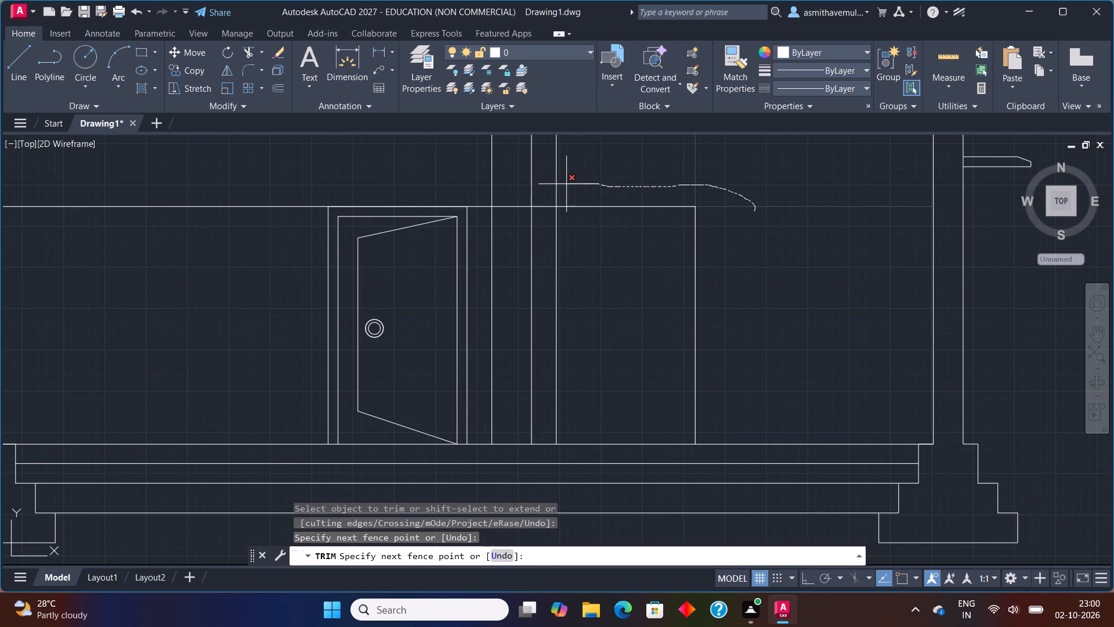
pyautogui.moveTo(562, 184); pyautogui.dragTo(544, 210)
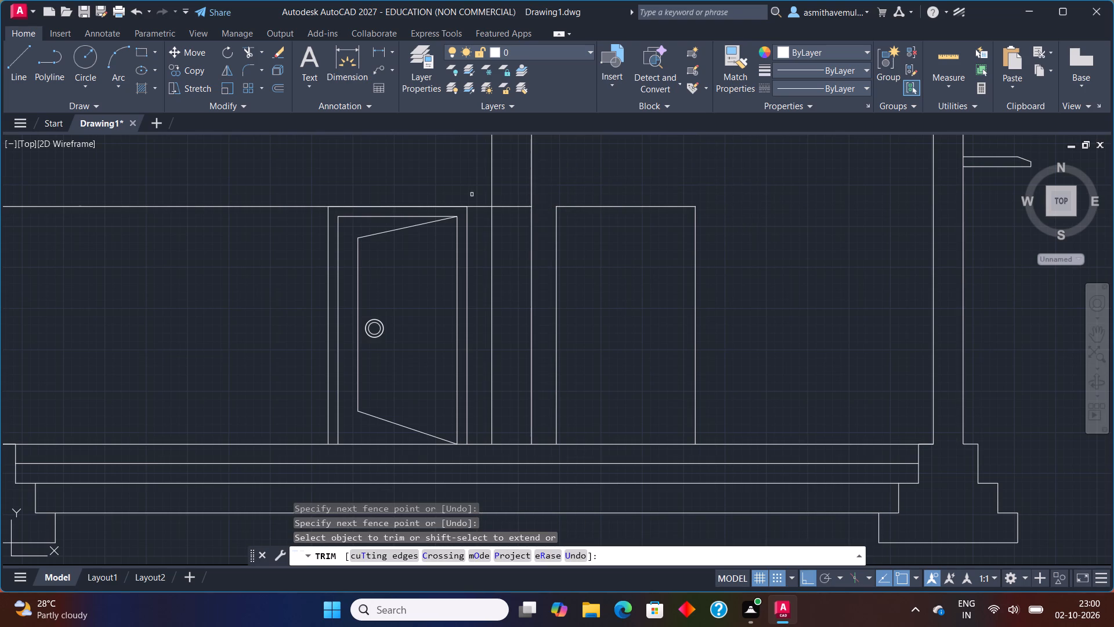
pyautogui.click(512, 206)
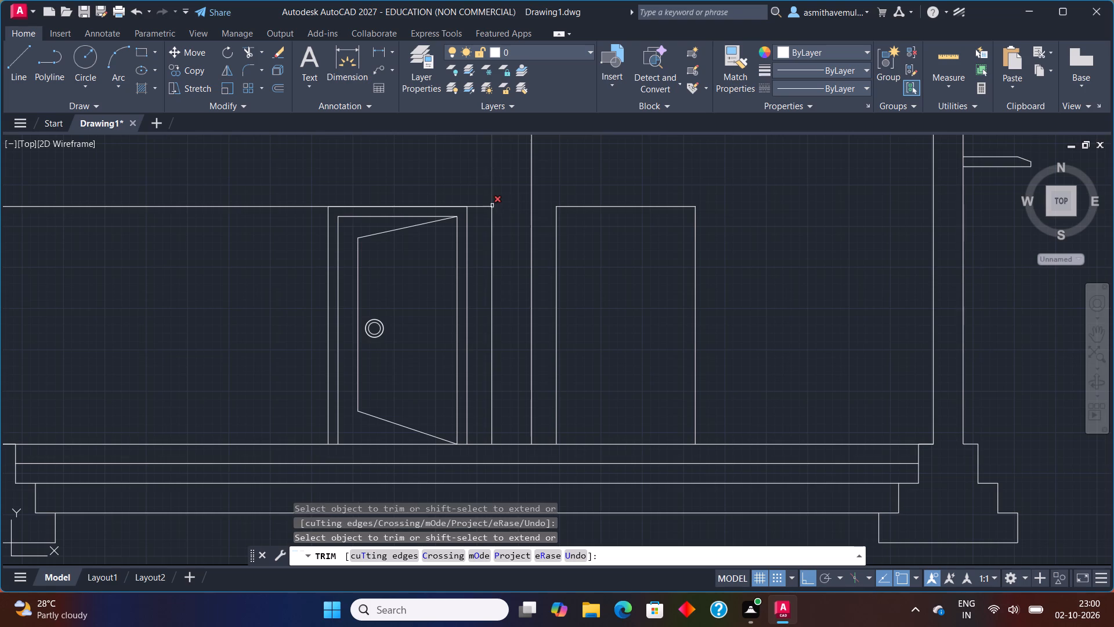
pyautogui.click(487, 206)
pyautogui.moveTo(265, 171); pyautogui.dragTo(254, 253)
pyautogui.scroll(-1, 256, 228)
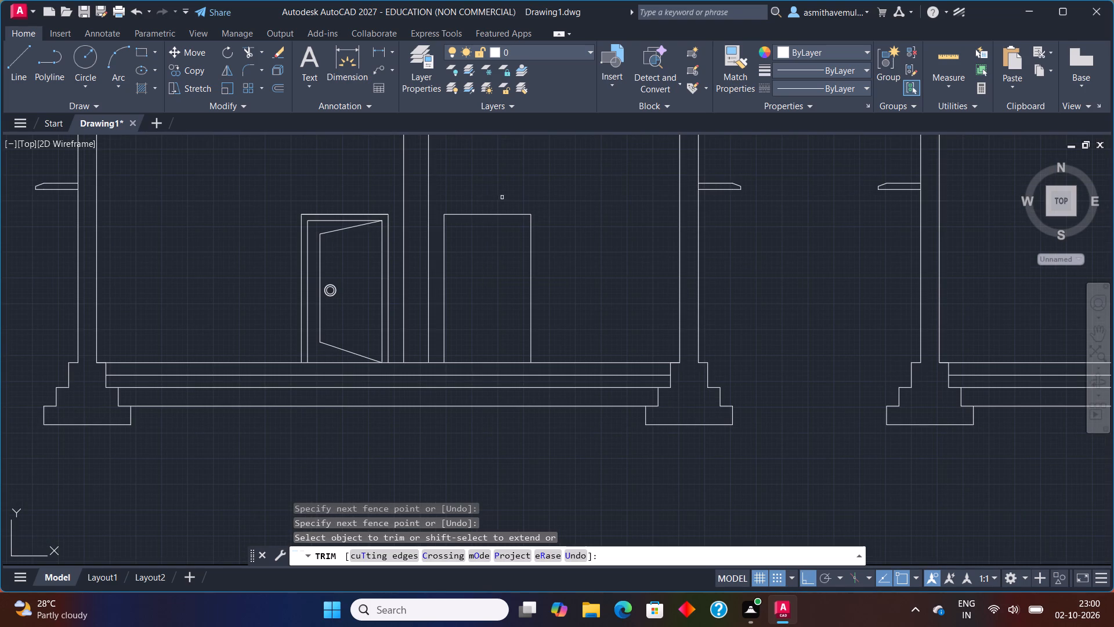
pyautogui.press('Escape')
# Join the three lines of the second door outline into one polyline.
pyautogui.moveTo(563, 209); pyautogui.dragTo(468, 231)
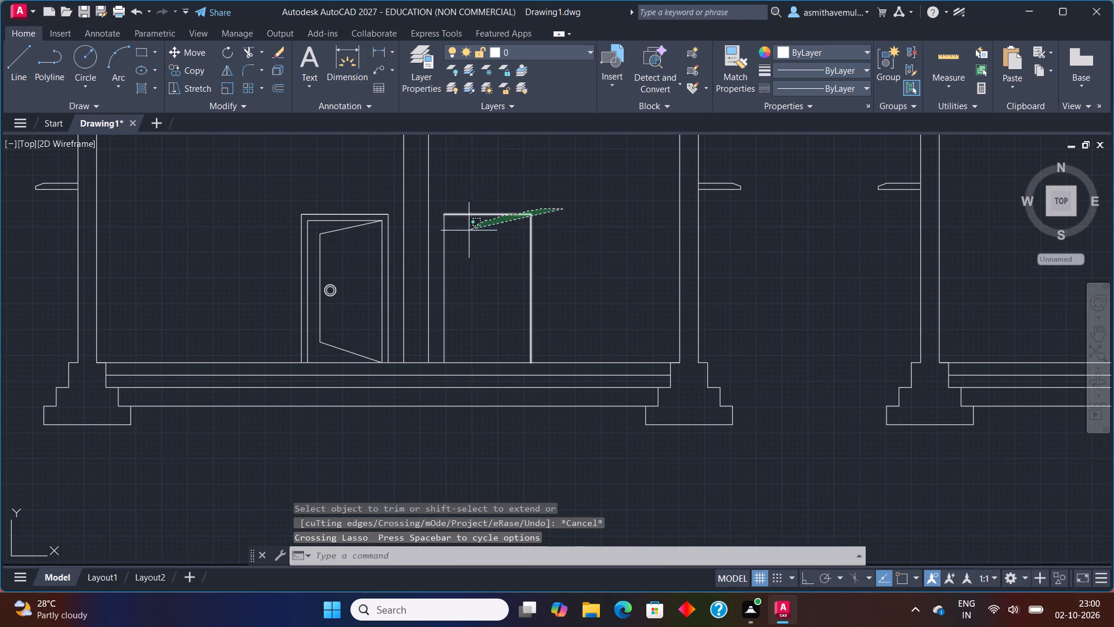
pyautogui.moveTo(468, 231); pyautogui.dragTo(545, 309)
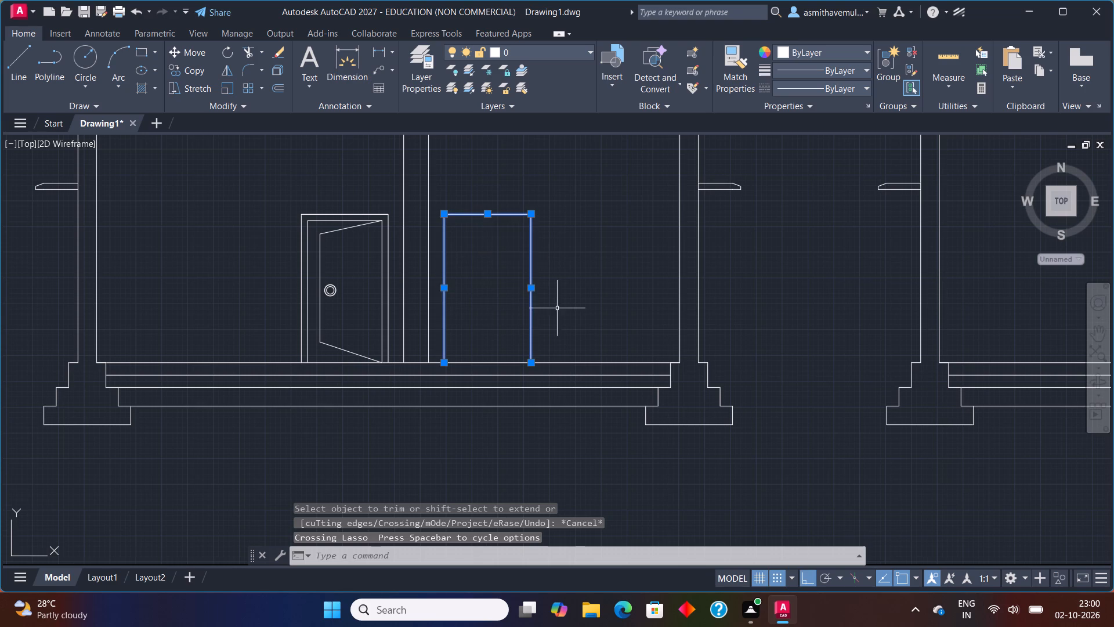
pyautogui.press('j')
pyautogui.press('Return')
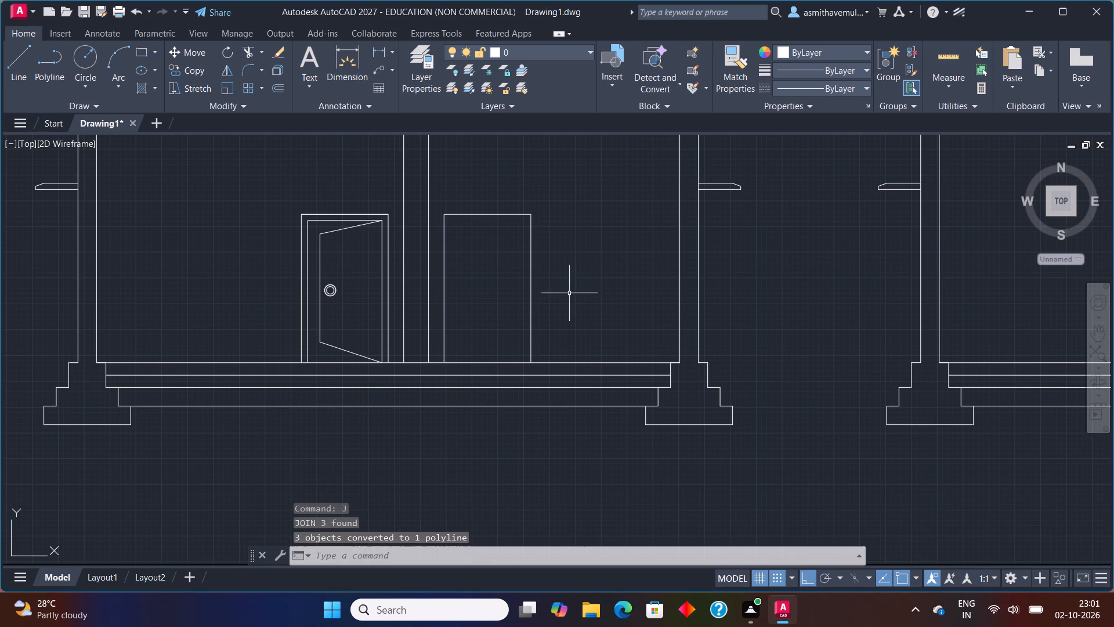
# Offset the second door outline 3" inward to form its frame.
pyautogui.press('o')
pyautogui.press('Return')
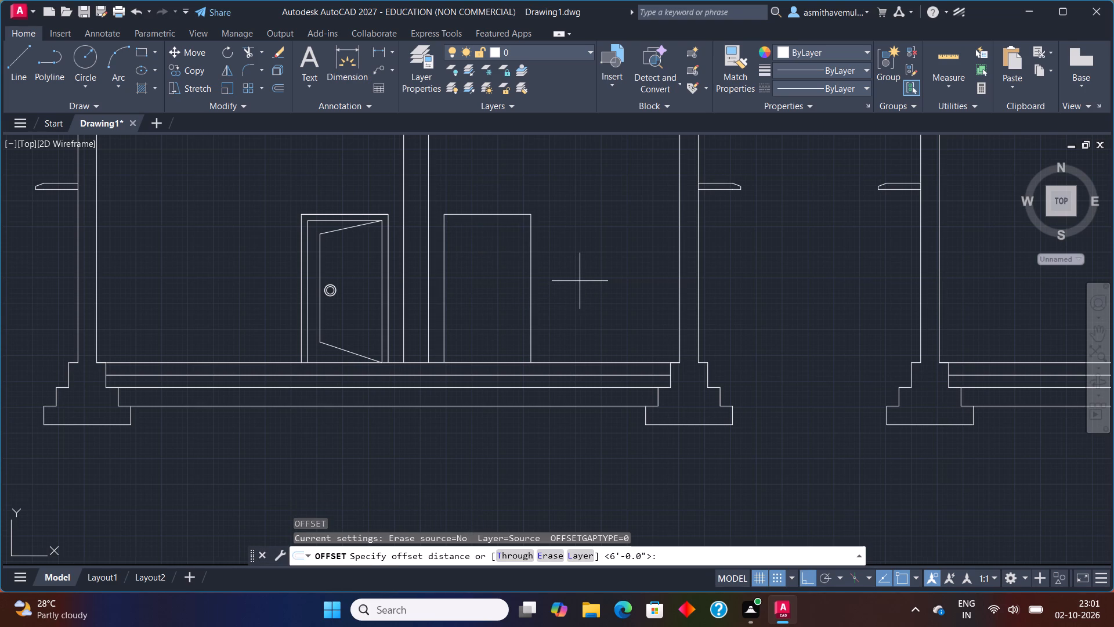
pyautogui.press('3')
pyautogui.hotkey('shift', '"')
pyautogui.press('Return')
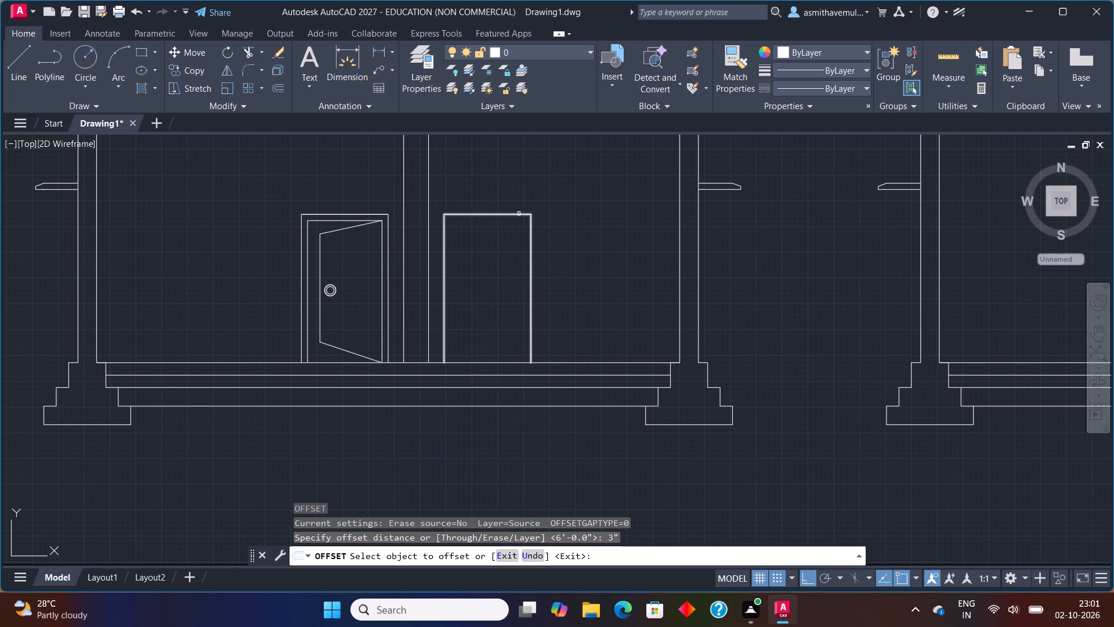
pyautogui.click(519, 214)
pyautogui.click(511, 254)
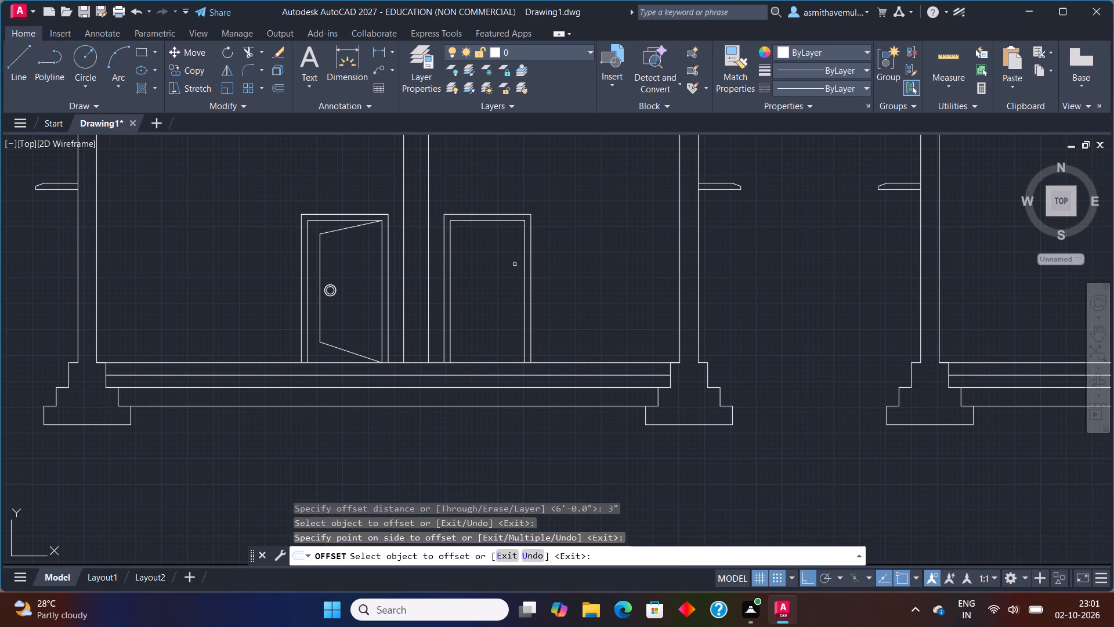
pyautogui.press('Escape')
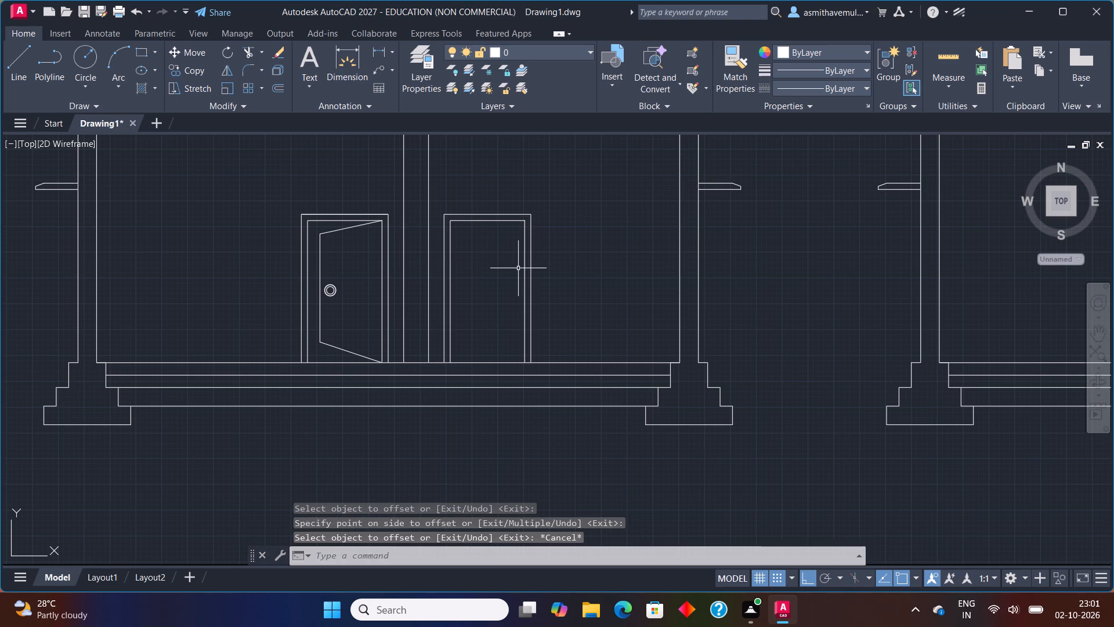
# Insert the Toilet - front block from DesignCenter's House Designer.dwg in the empty space below the neighbouring section's left footing, and close DesignCenter.
pyautogui.hotkey('ctrl', '2')
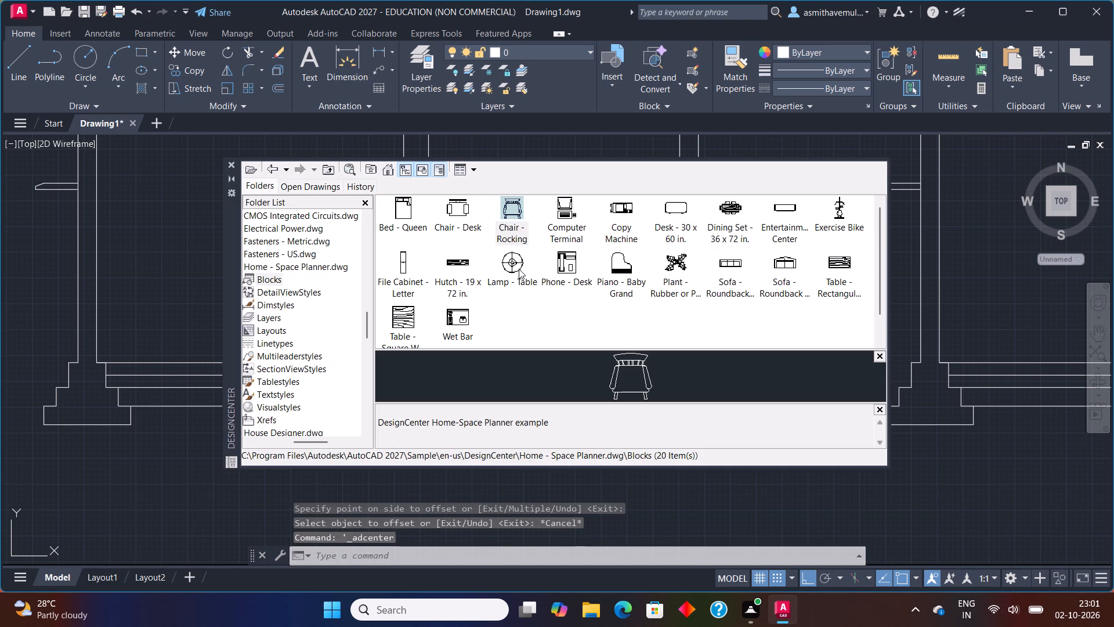
pyautogui.click(392, 170)
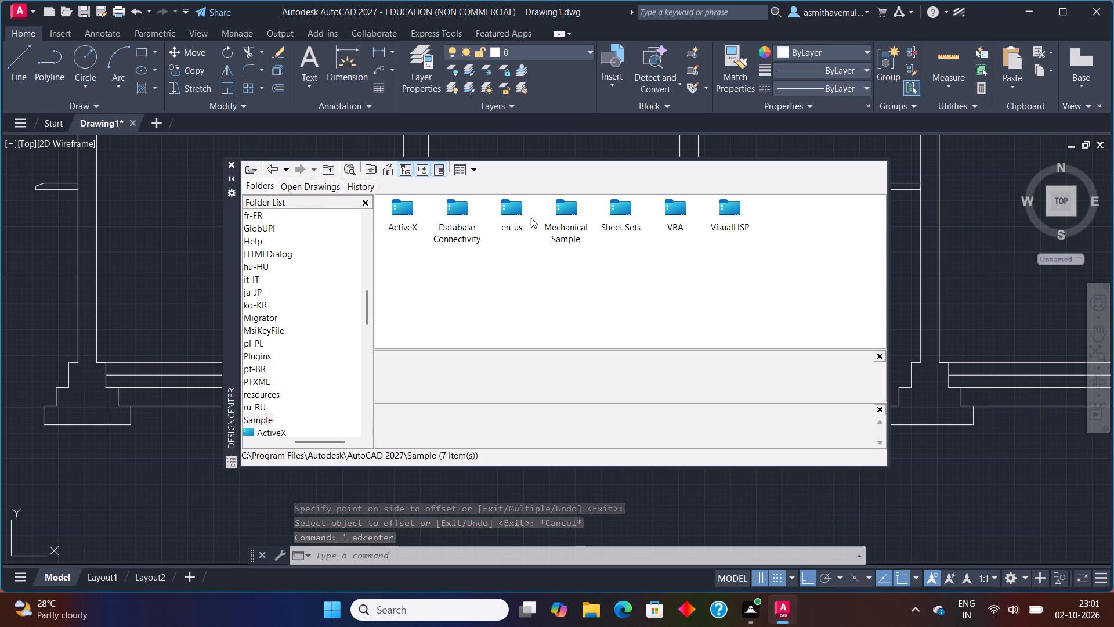
pyautogui.doubleClick(516, 211)
pyautogui.doubleClick(393, 208)
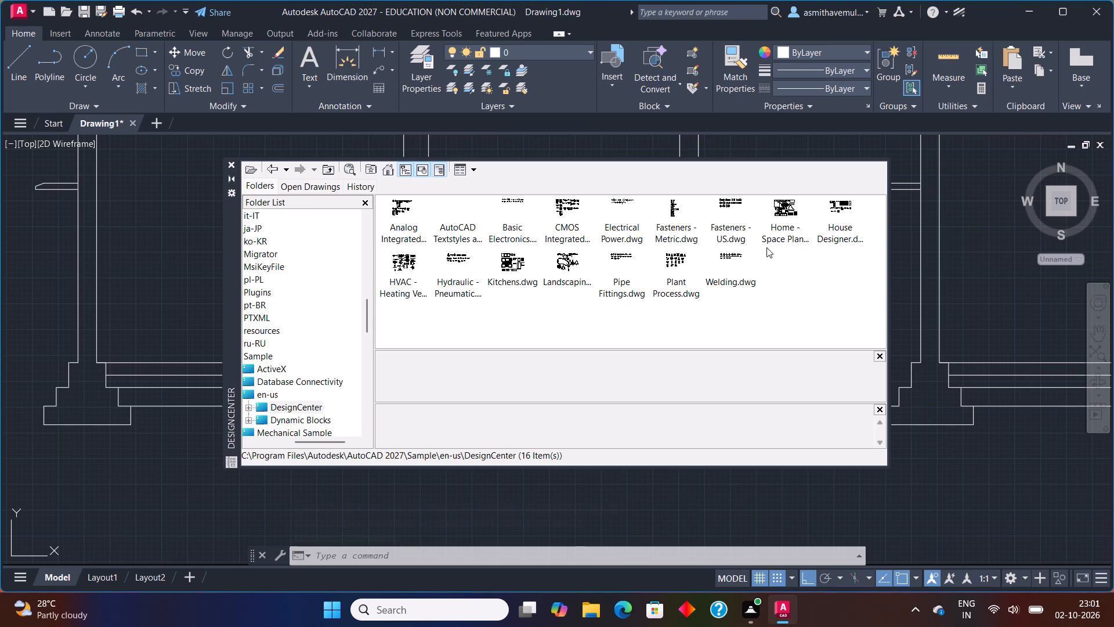
pyautogui.click(848, 209)
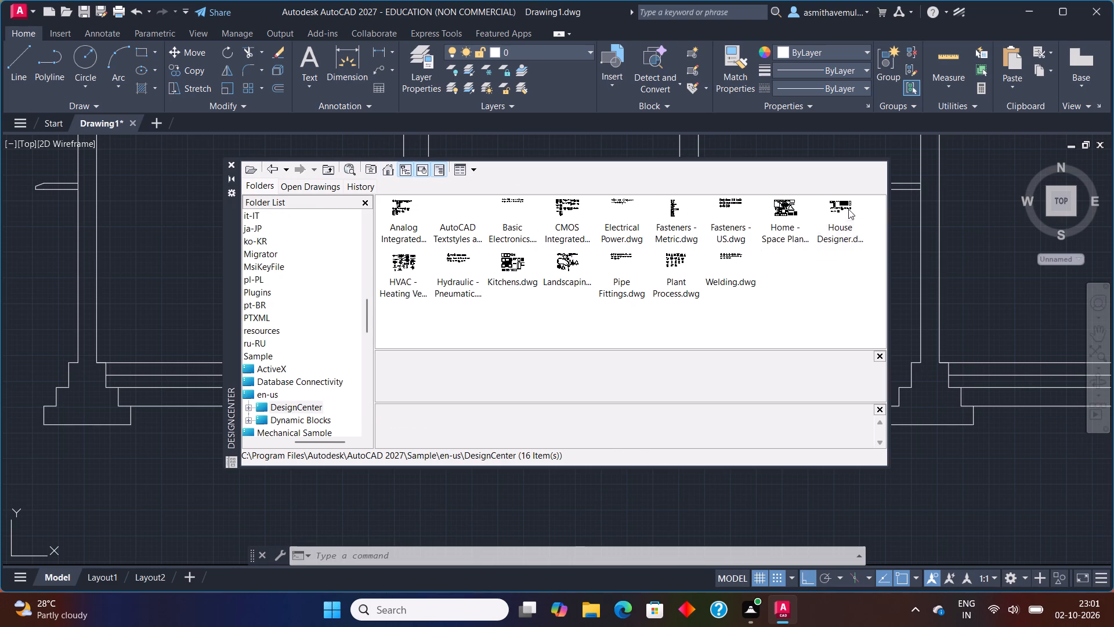
pyautogui.click(848, 209)
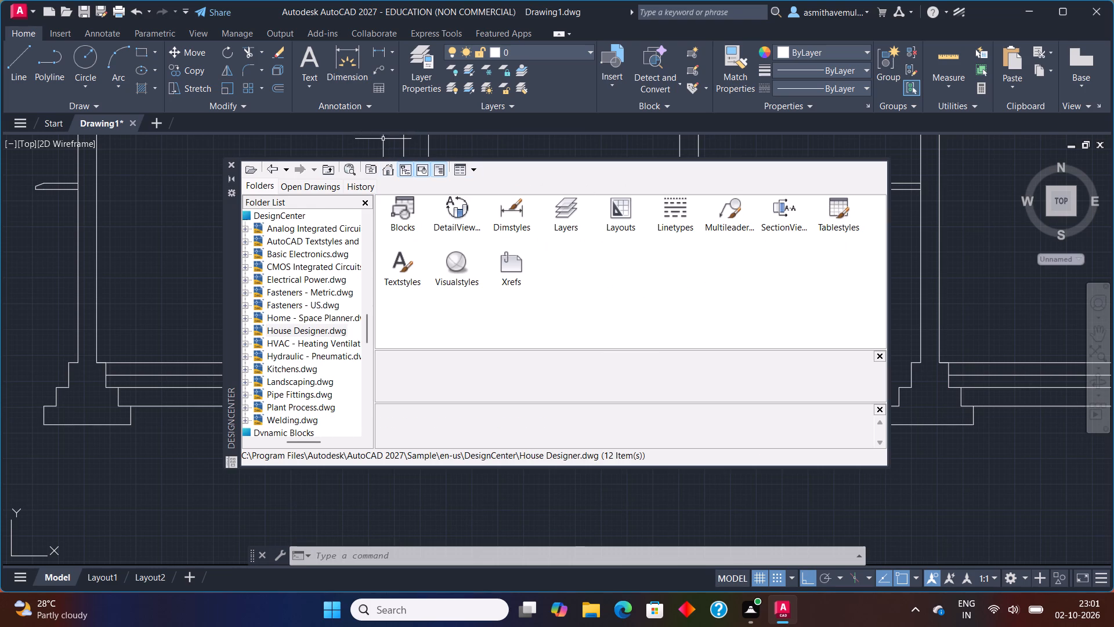
pyautogui.doubleClick(400, 207)
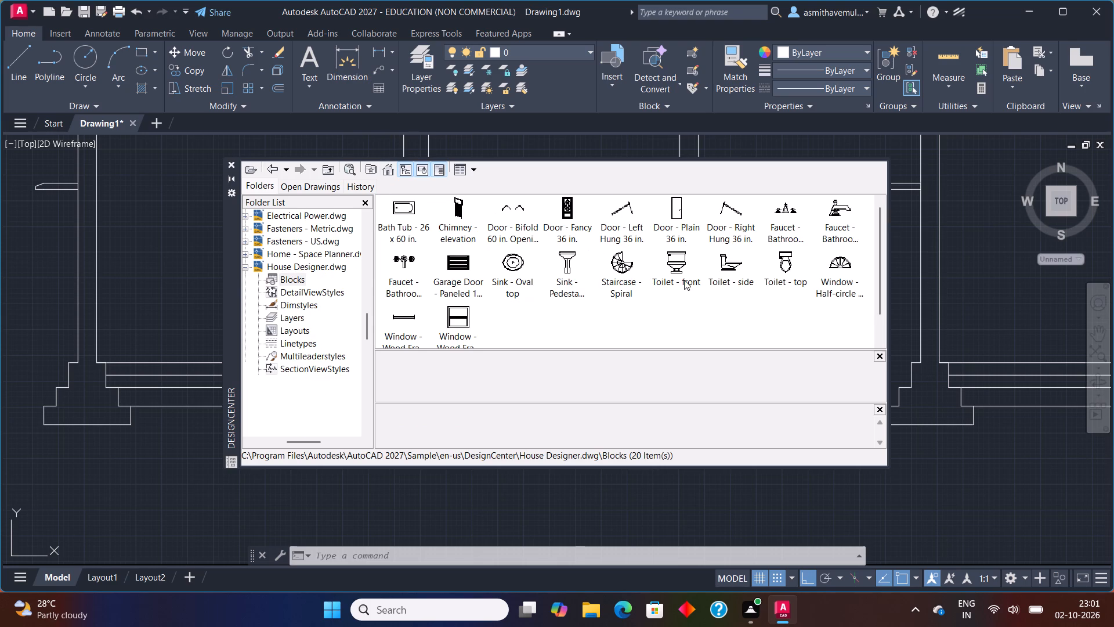
pyautogui.moveTo(679, 262); pyautogui.dragTo(986, 486)
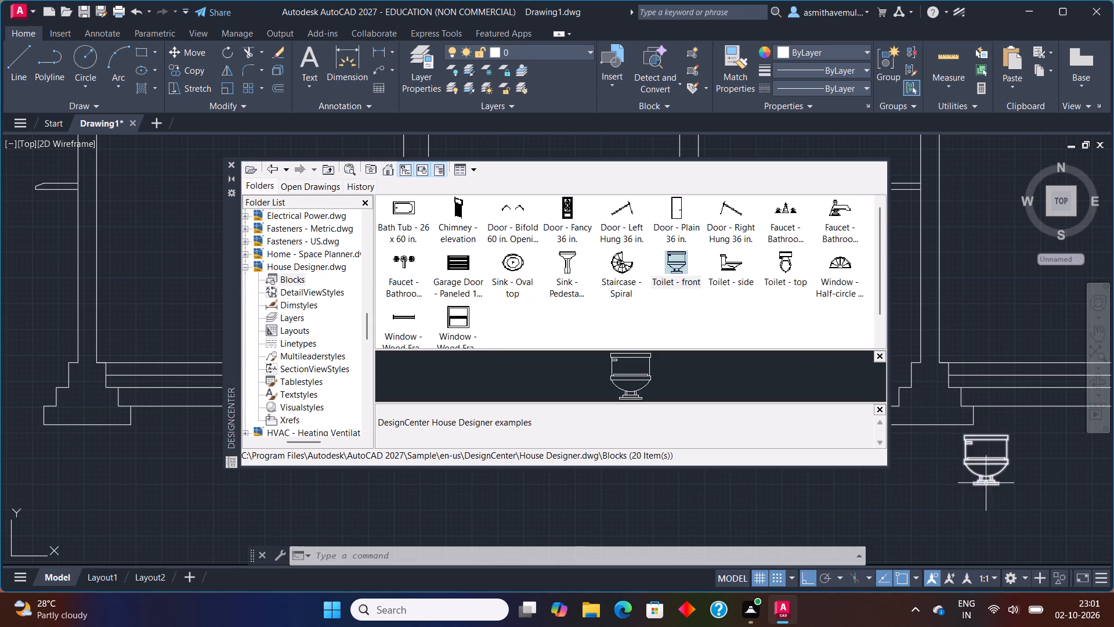
pyautogui.click(230, 164)
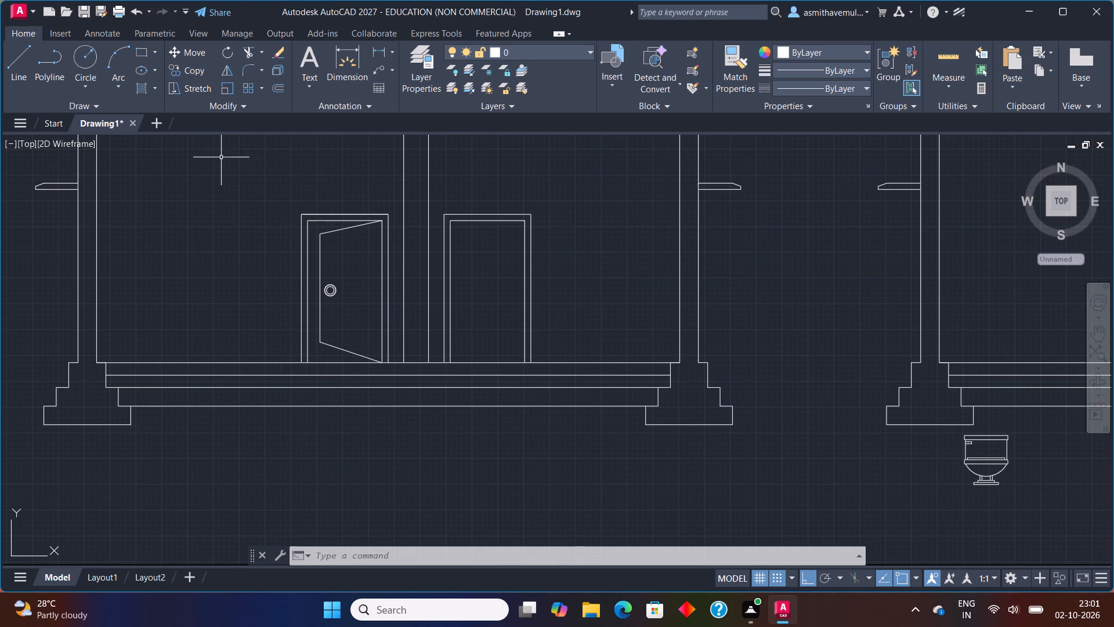
# Move the toilet block onto the floor line inside the second door frame, with Ortho off.
pyautogui.moveTo(1025, 459); pyautogui.dragTo(970, 479)
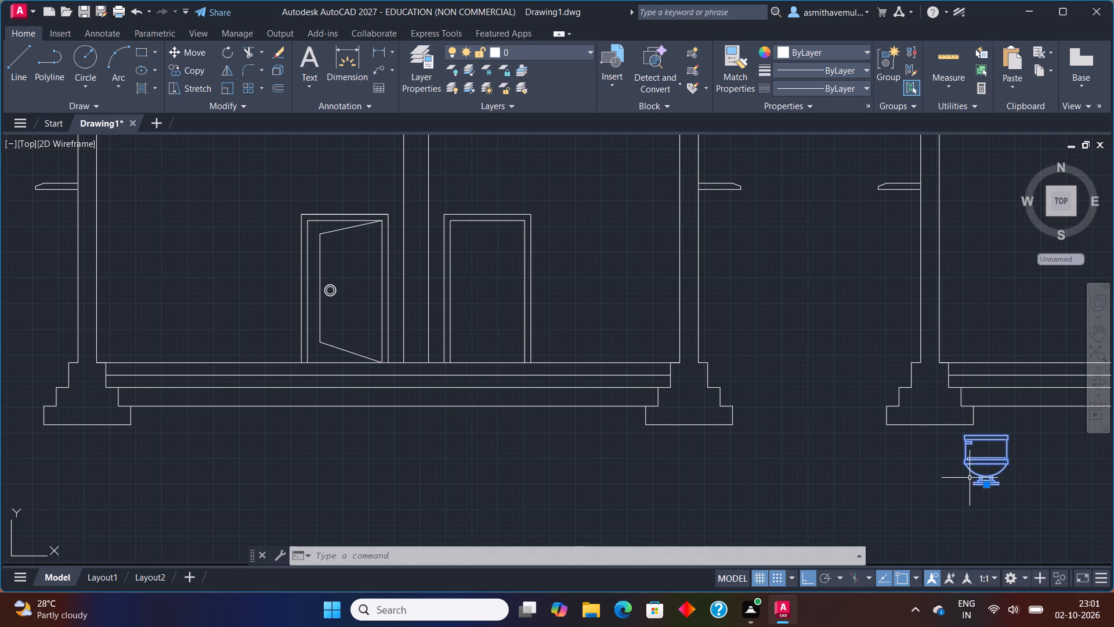
pyautogui.press('m')
pyautogui.press('Return')
pyautogui.click(992, 488)
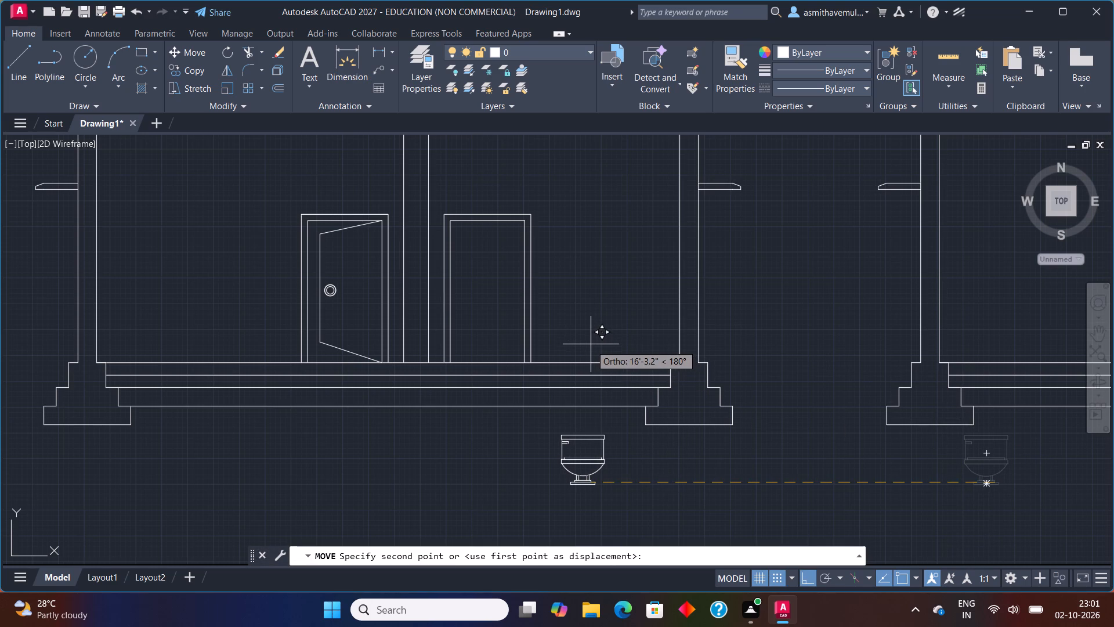
pyautogui.press('F8')
pyautogui.scroll(2, 495, 338)
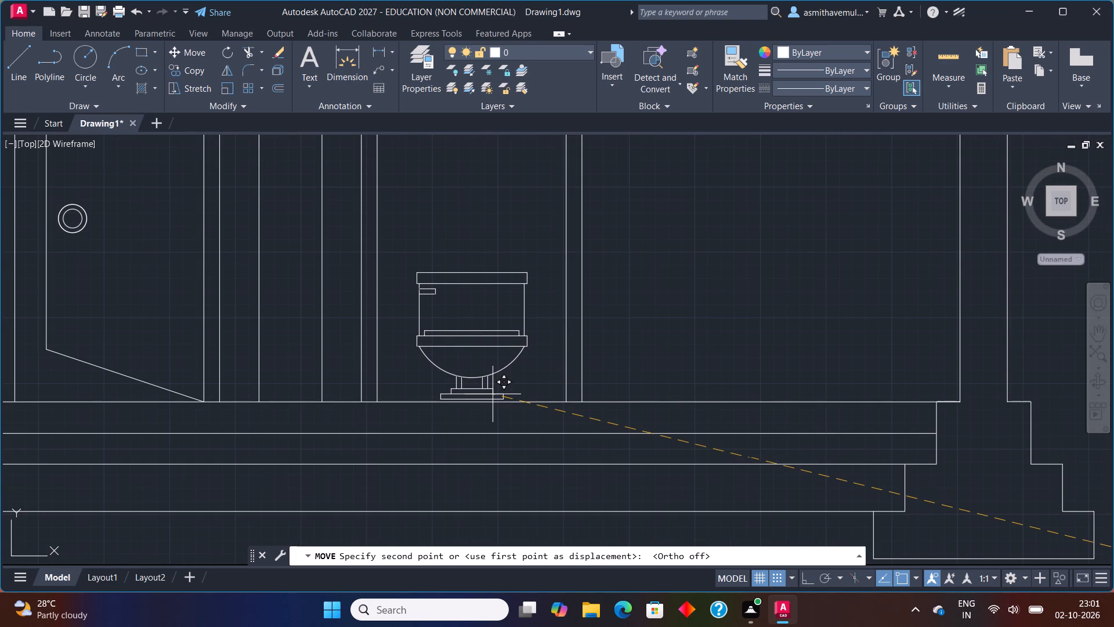
pyautogui.scroll(1, 493, 393)
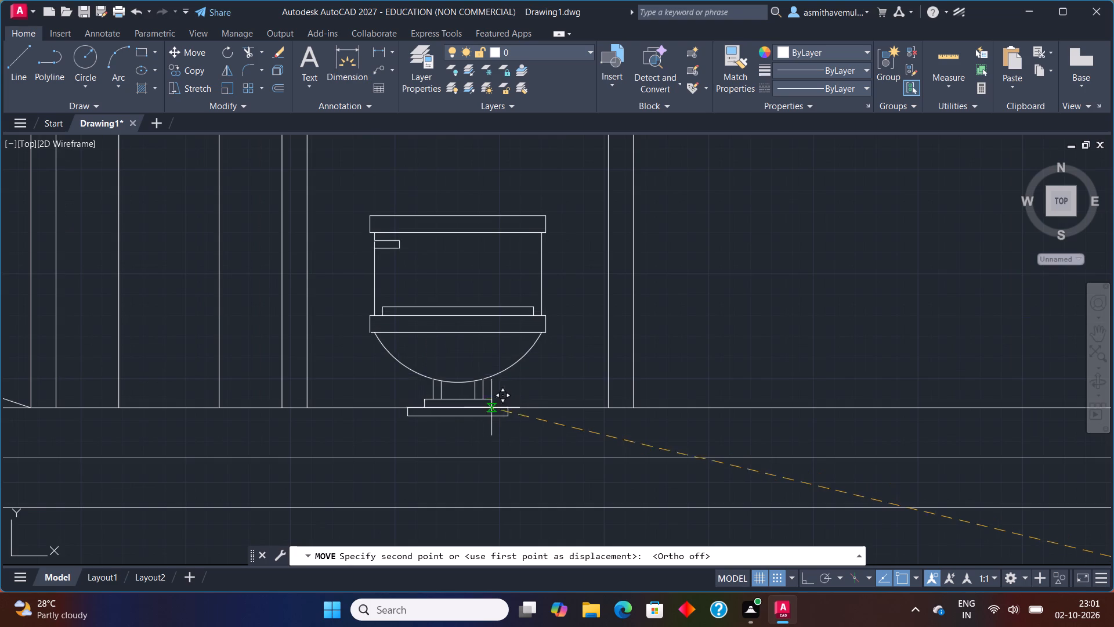
pyautogui.scroll(1, 496, 389)
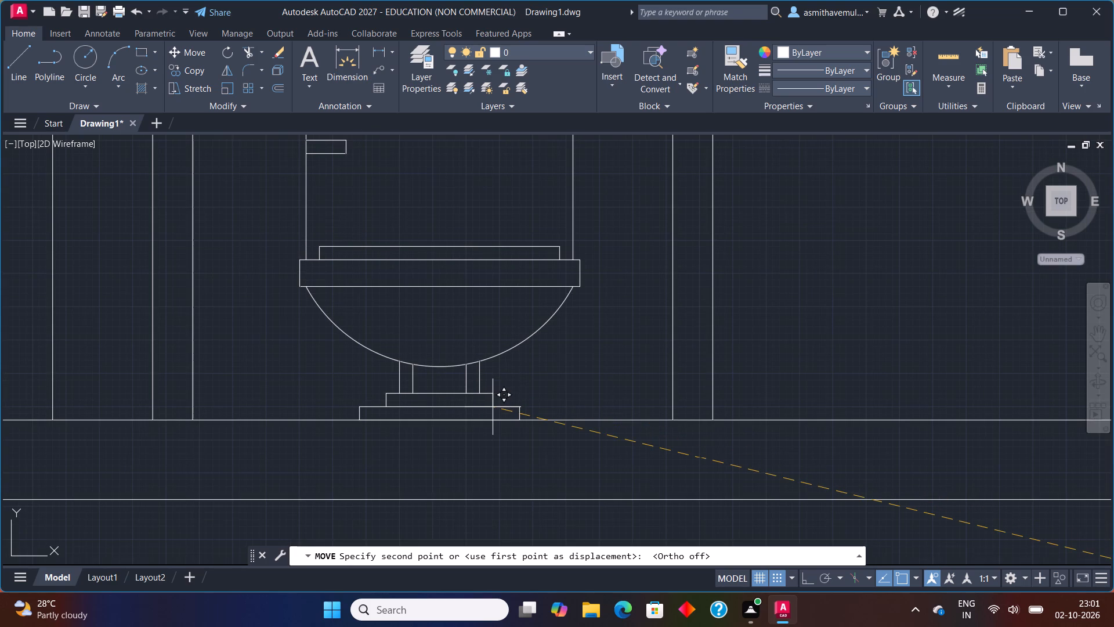
pyautogui.click(494, 406)
pyautogui.scroll(-4, 555, 391)
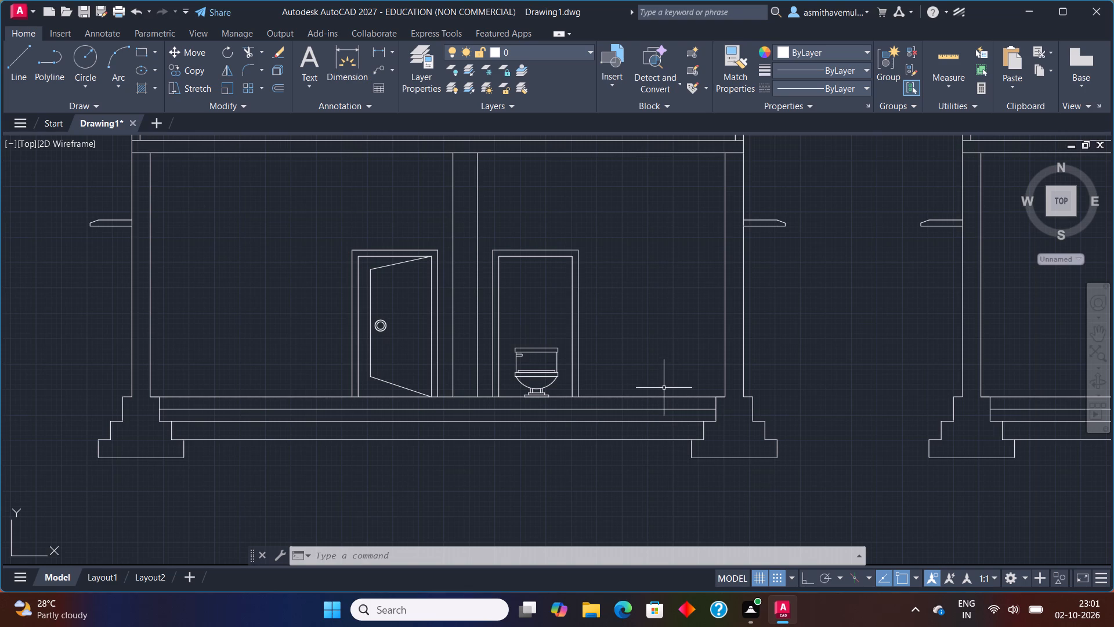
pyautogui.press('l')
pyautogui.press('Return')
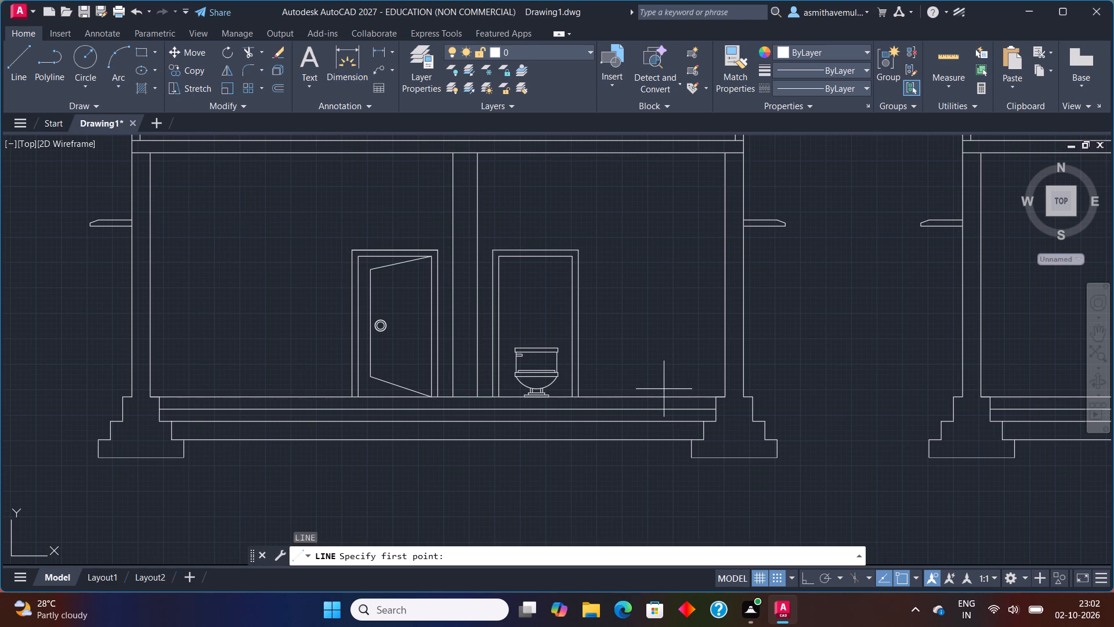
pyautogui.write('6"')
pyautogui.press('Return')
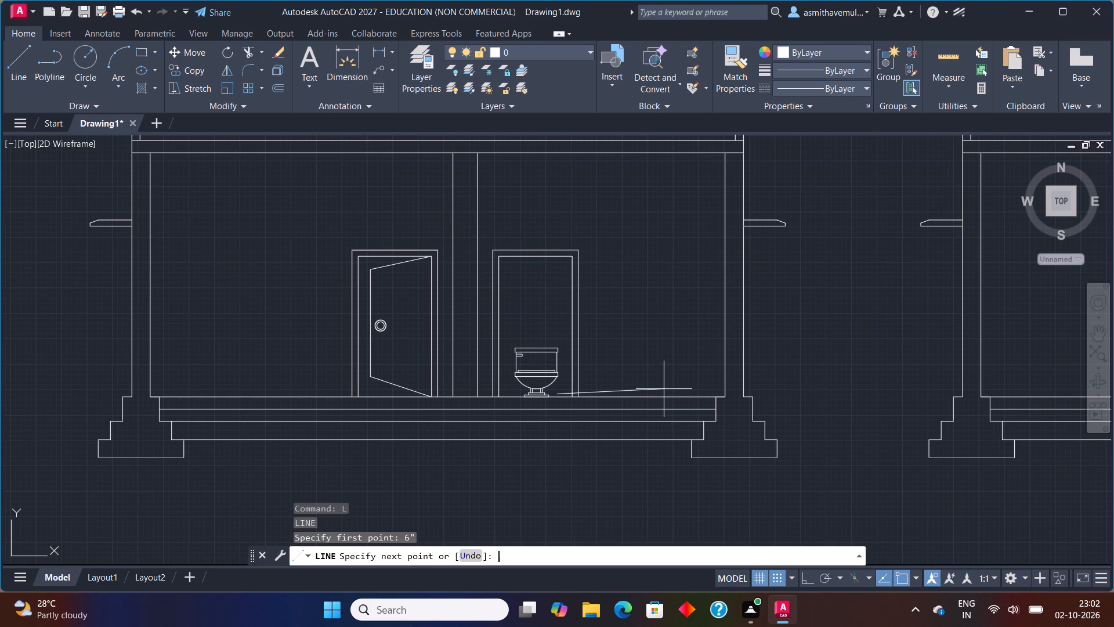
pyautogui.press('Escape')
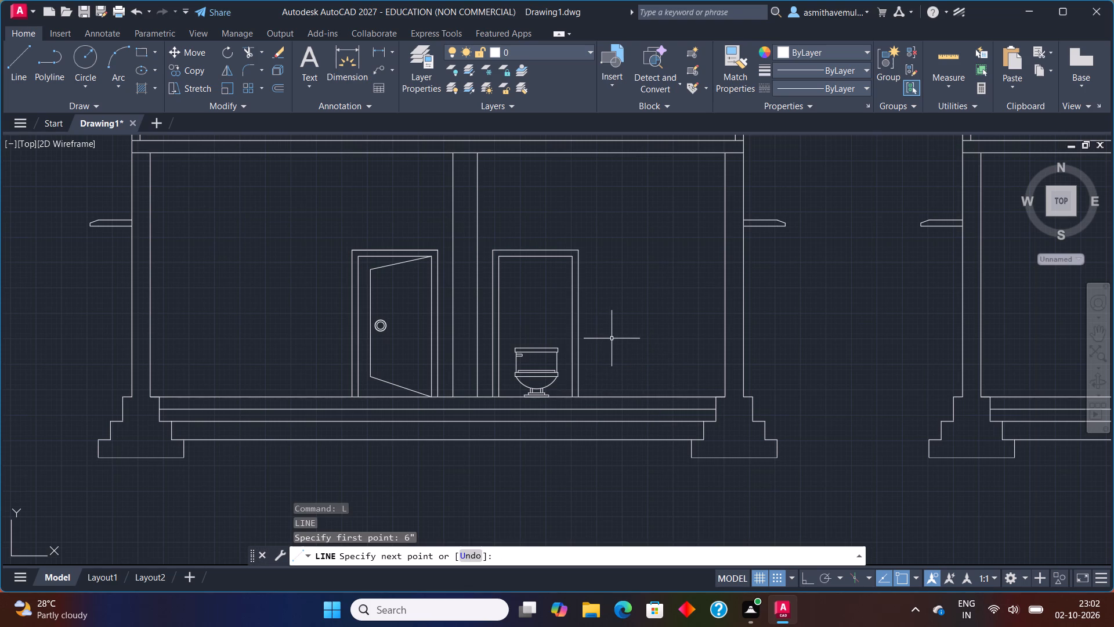
# Measure the horizontal gap between the inner wall's right face and the second door outline with a linear dimension, without placing it.
pyautogui.press('d')
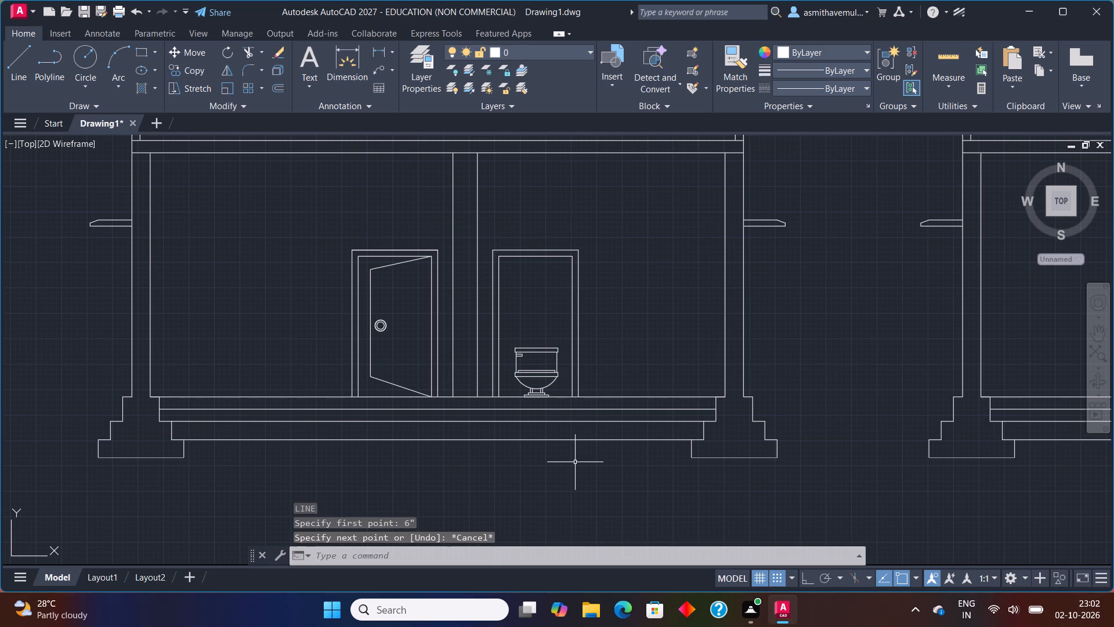
pyautogui.write('LI')
pyautogui.press('Return')
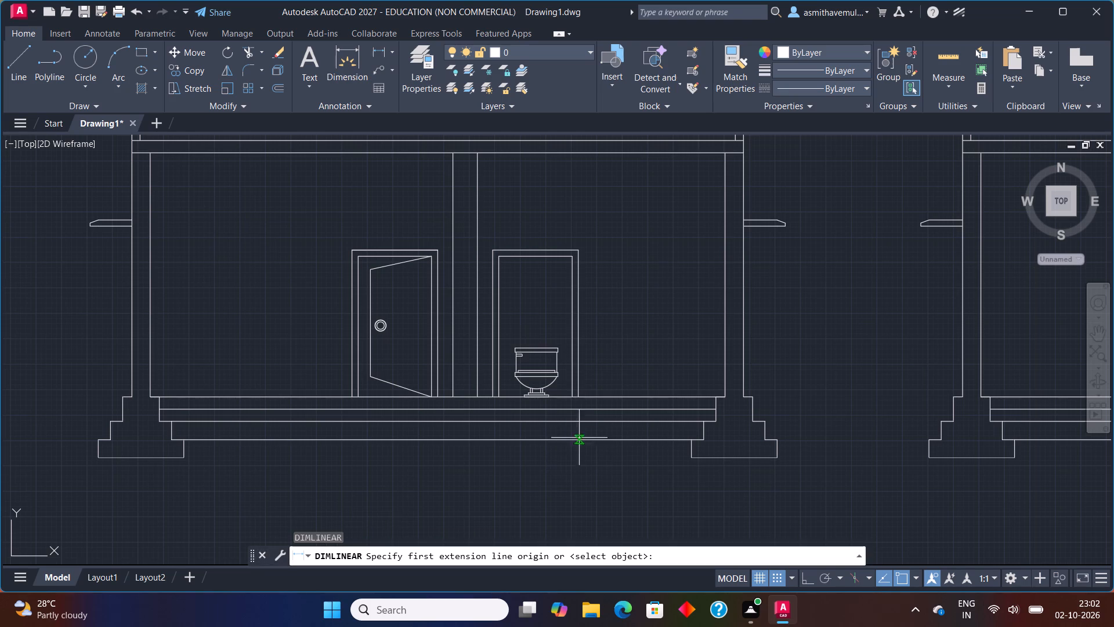
pyautogui.scroll(1, 544, 331)
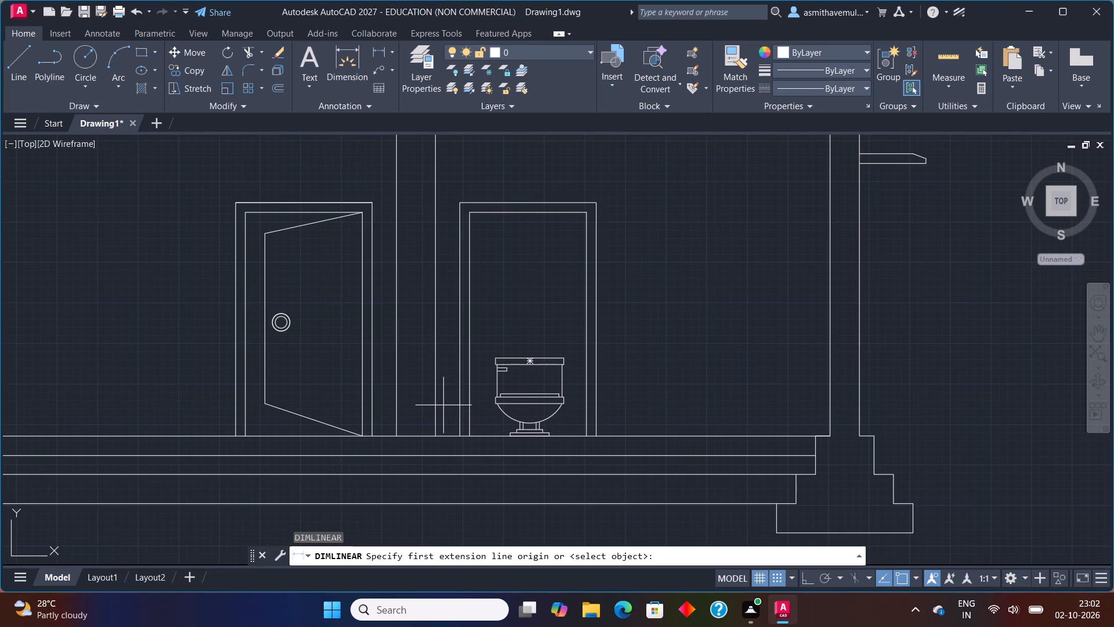
pyautogui.moveTo(433, 409); pyautogui.dragTo(442, 409)
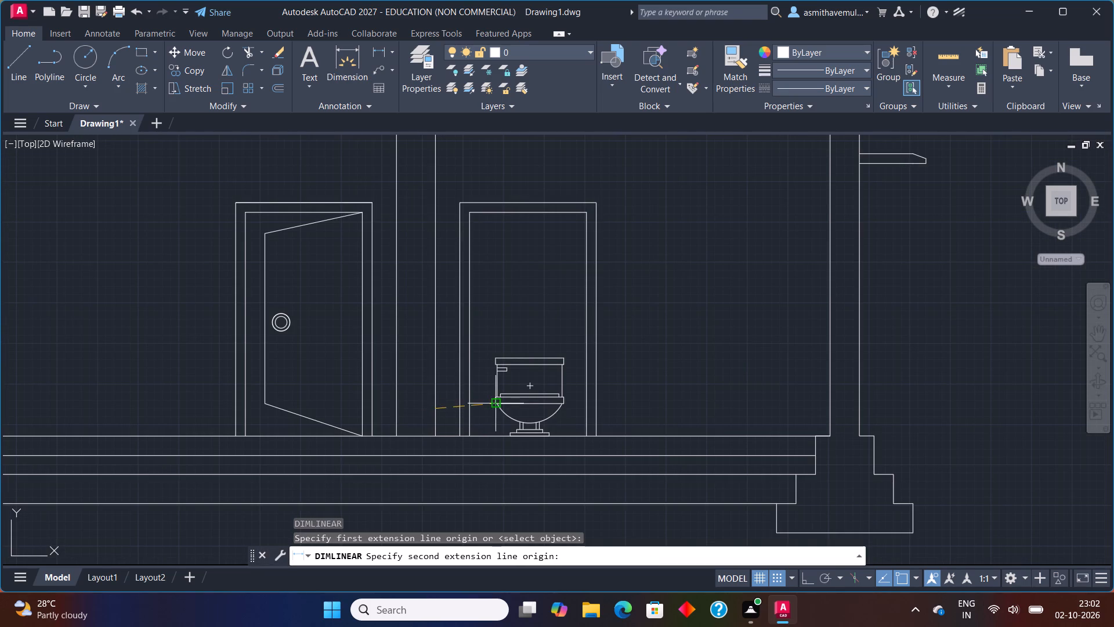
pyautogui.click(462, 411)
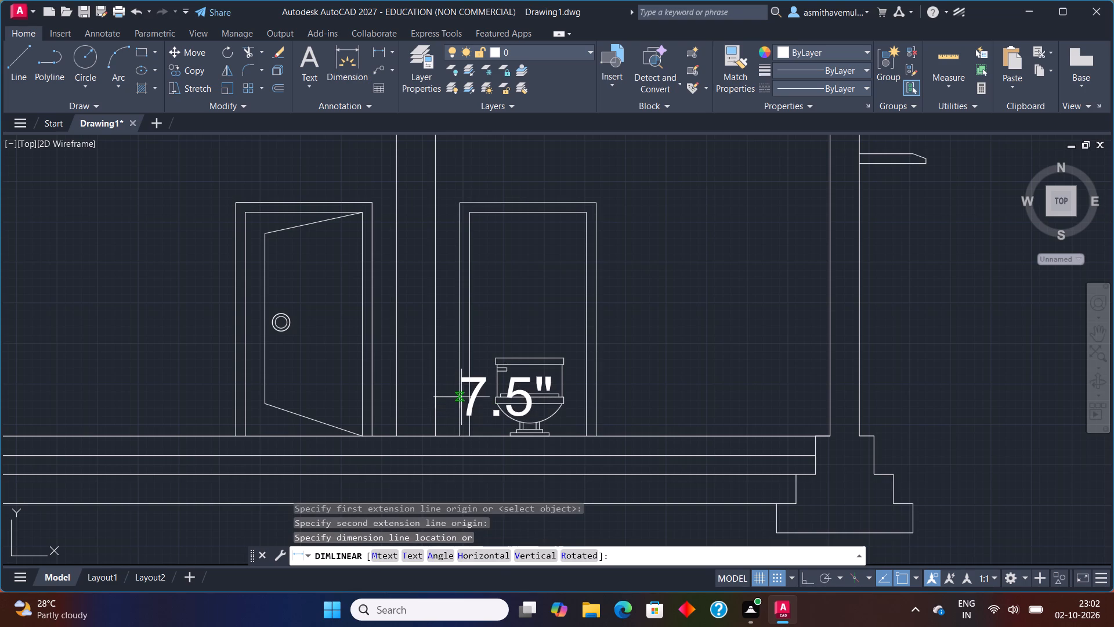
pyautogui.press('Escape')
# Offset the second door's outer outline 7.5" outward, towards the inner wall and the room.
pyautogui.press('o')
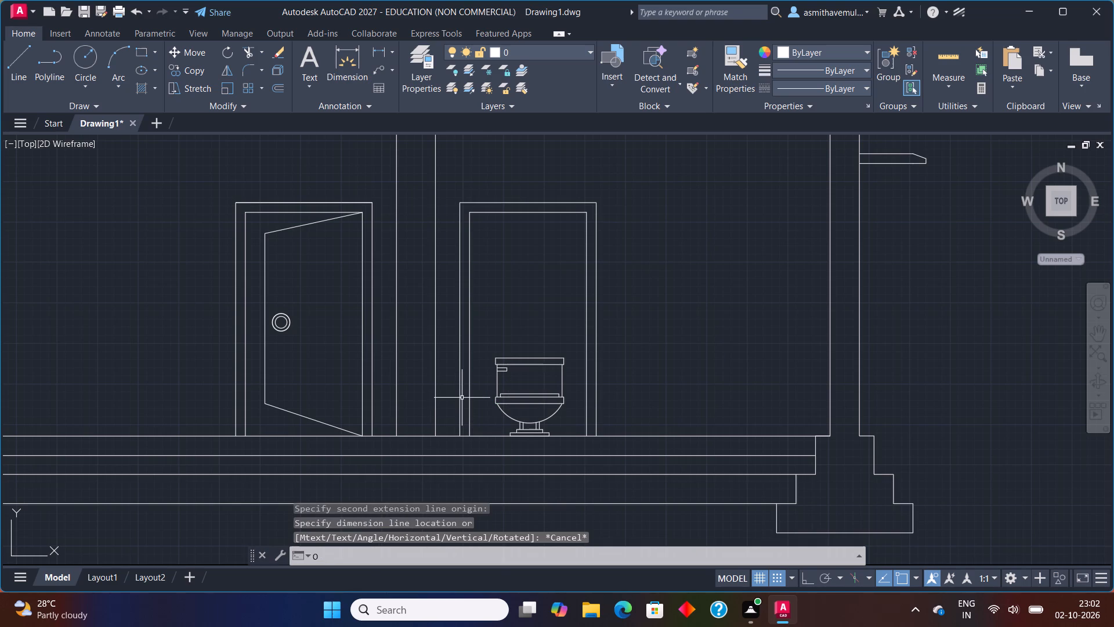
pyautogui.press('Return')
pyautogui.write('7.')
pyautogui.press('5')
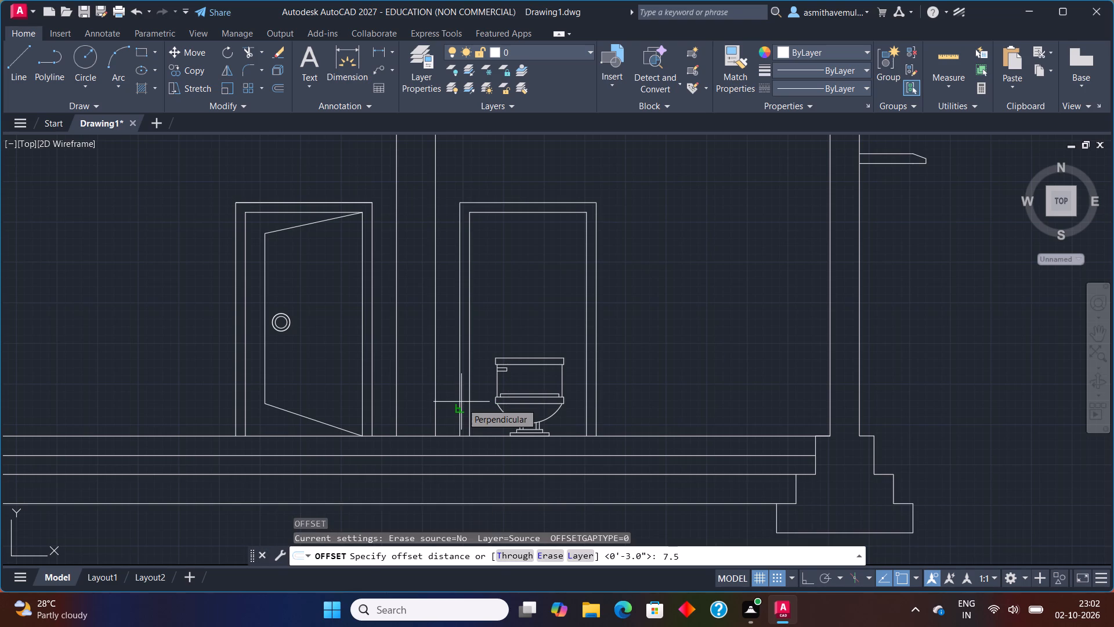
pyautogui.hotkey('shift', '"')
pyautogui.press('Return')
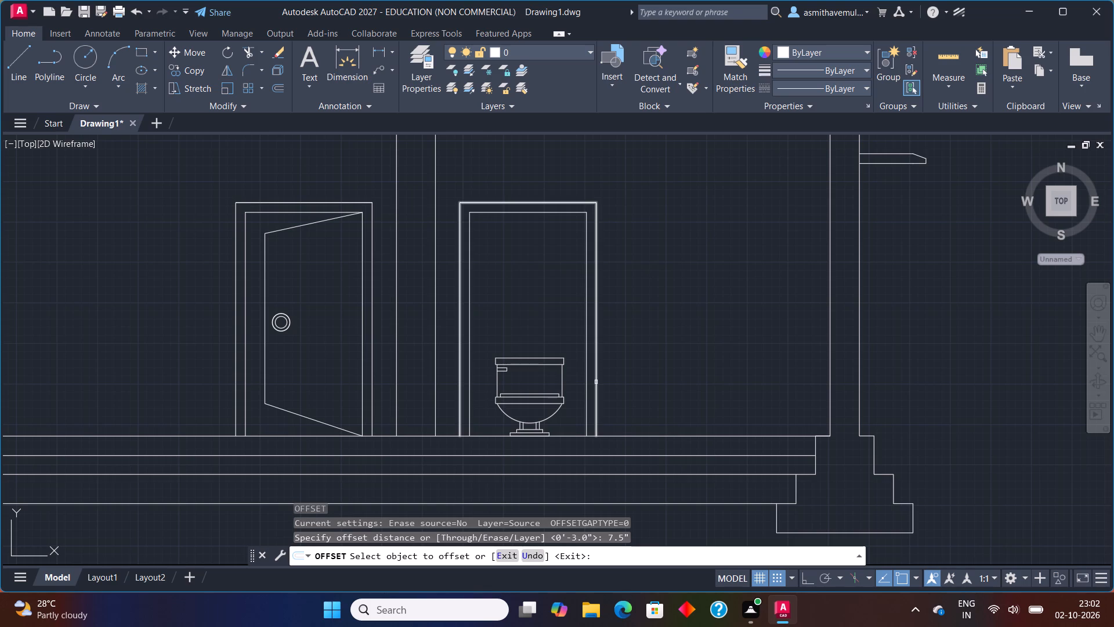
pyautogui.click(596, 381)
pyautogui.click(717, 374)
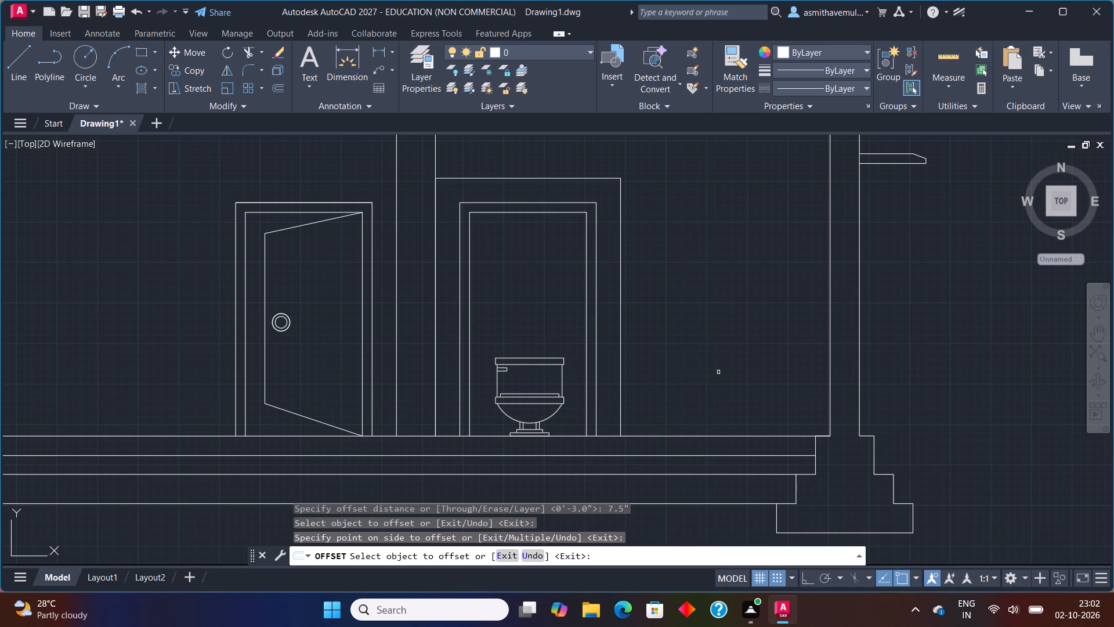
pyautogui.press('Escape')
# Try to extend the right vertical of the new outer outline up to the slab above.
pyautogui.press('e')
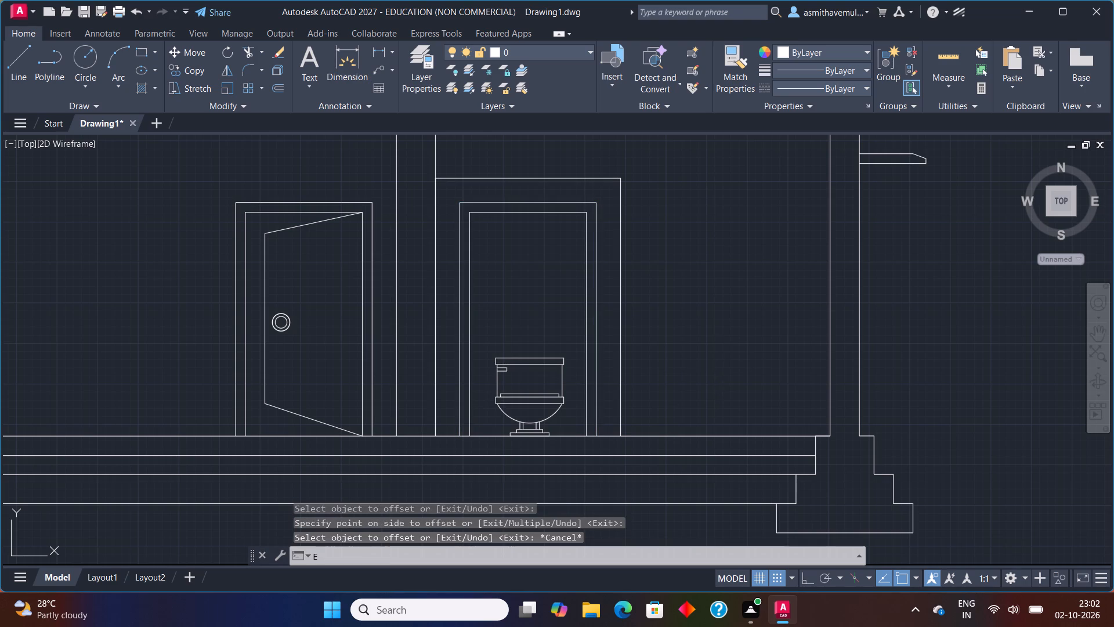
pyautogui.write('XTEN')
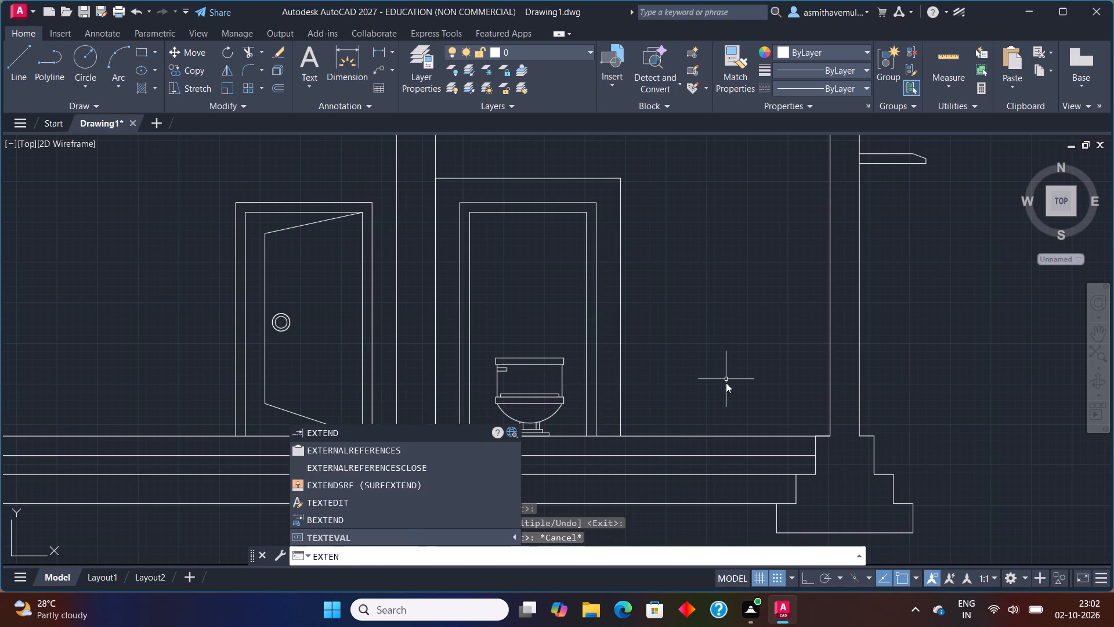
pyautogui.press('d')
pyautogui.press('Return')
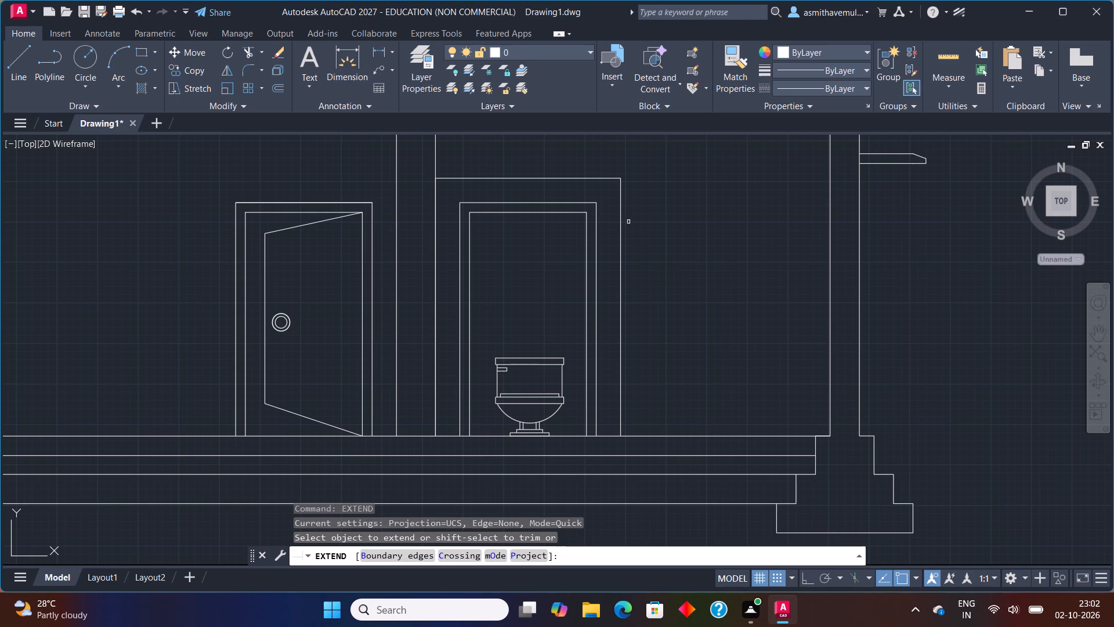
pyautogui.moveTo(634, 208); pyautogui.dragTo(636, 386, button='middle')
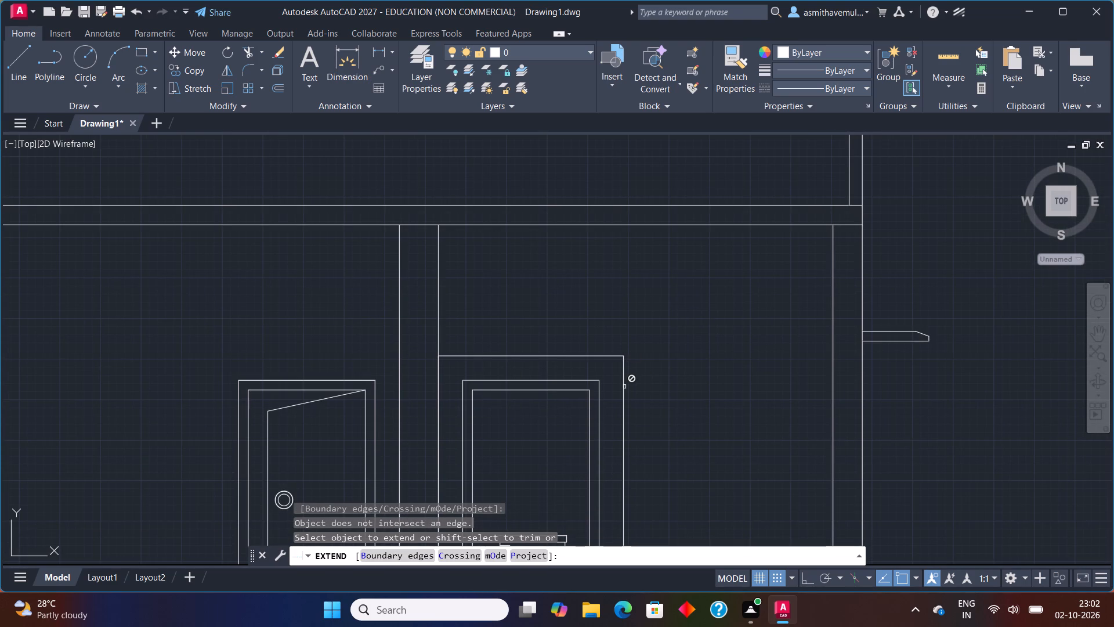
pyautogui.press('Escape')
# Draw a vertical line with Ortho on from the outer outline's top-right corner up to the slab's underside.
pyautogui.press('l')
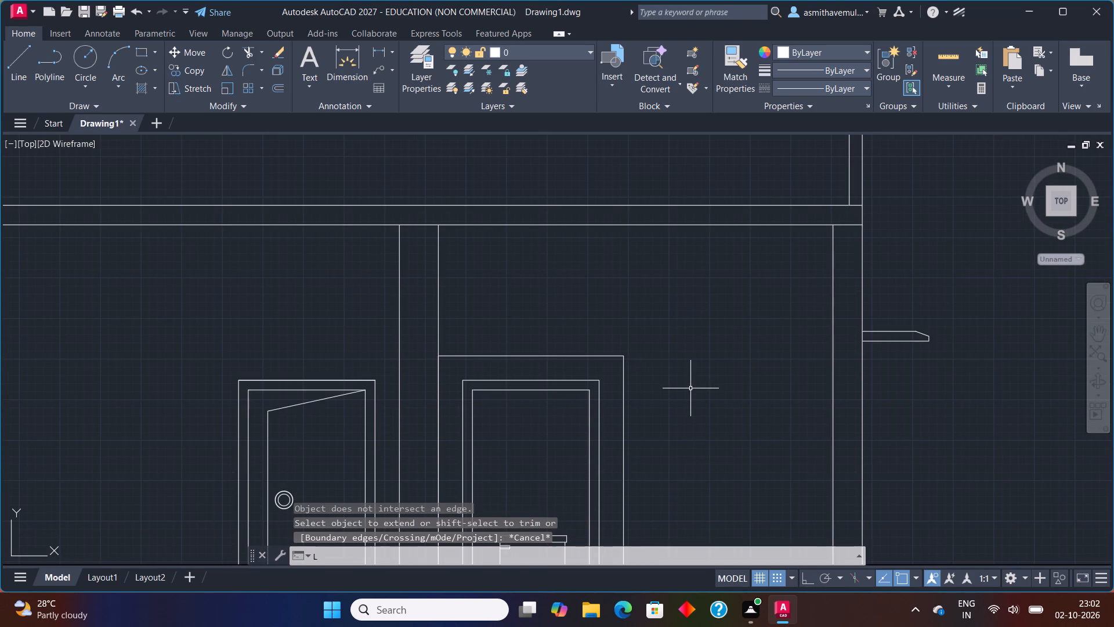
pyautogui.press('Return')
pyautogui.moveTo(622, 351); pyautogui.dragTo(614, 304)
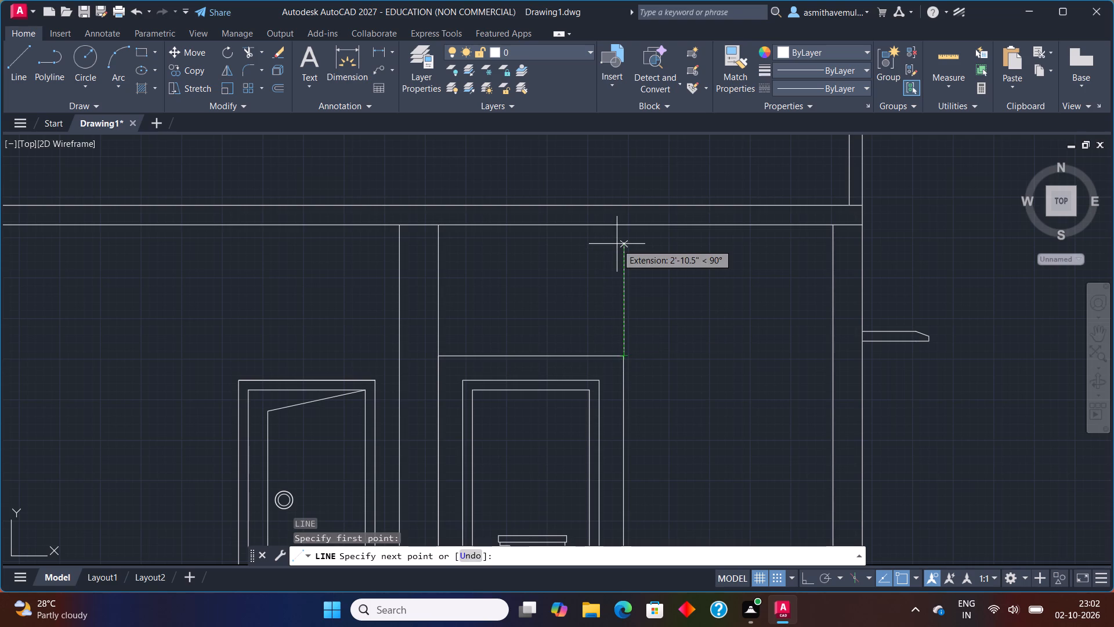
pyautogui.press('F8')
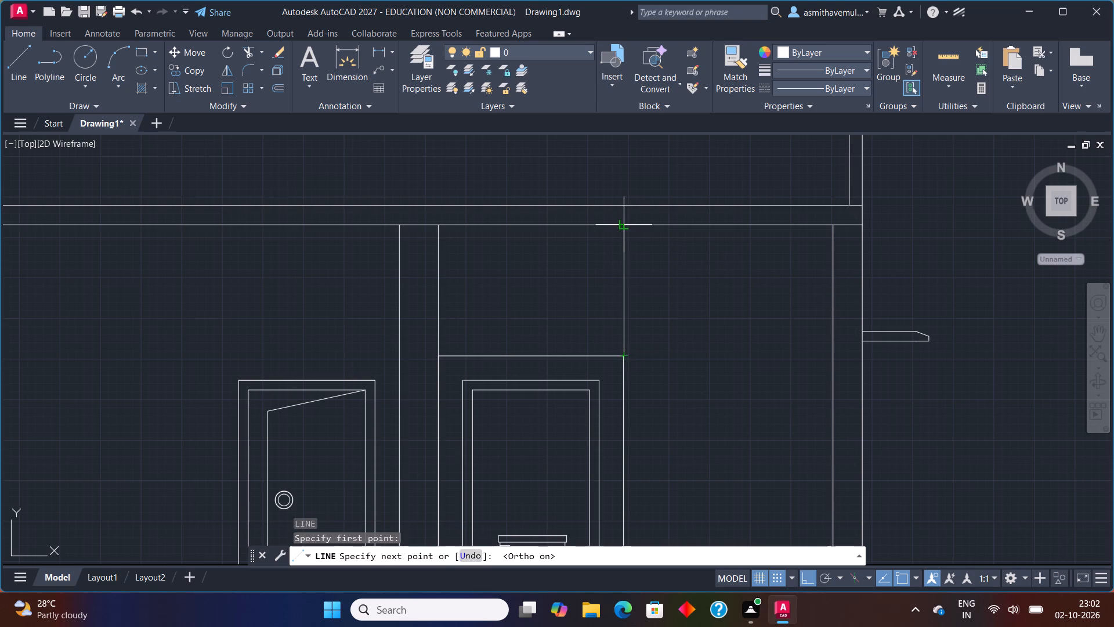
pyautogui.click(625, 224)
pyautogui.press('Escape')
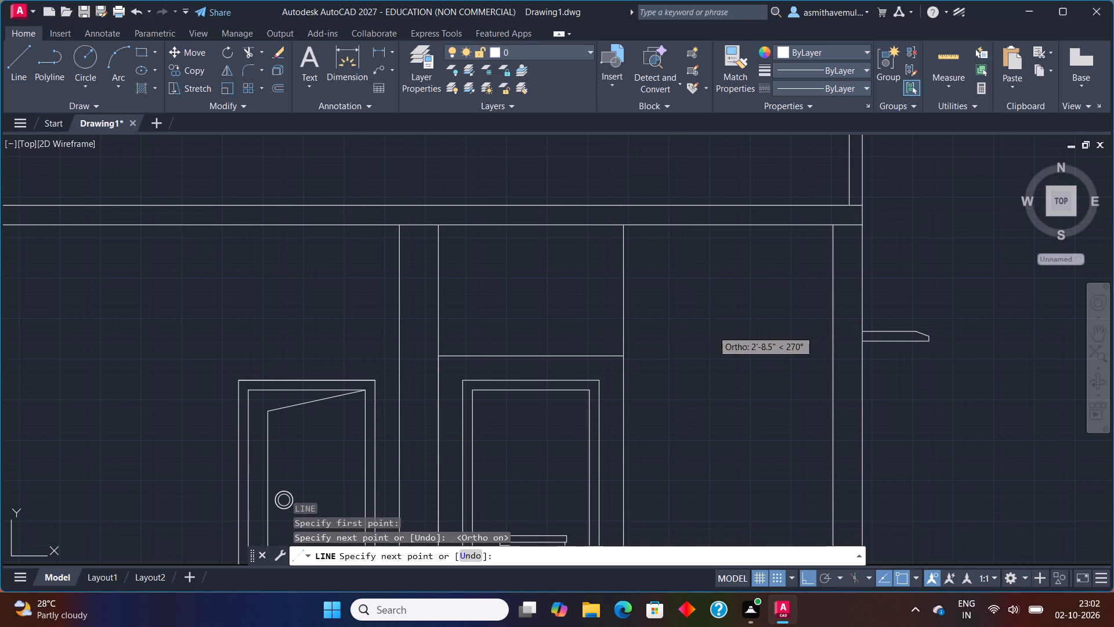
# Trim away the horizontal top line of the outer outline above the second door.
pyautogui.write('TR')
pyautogui.press('i')
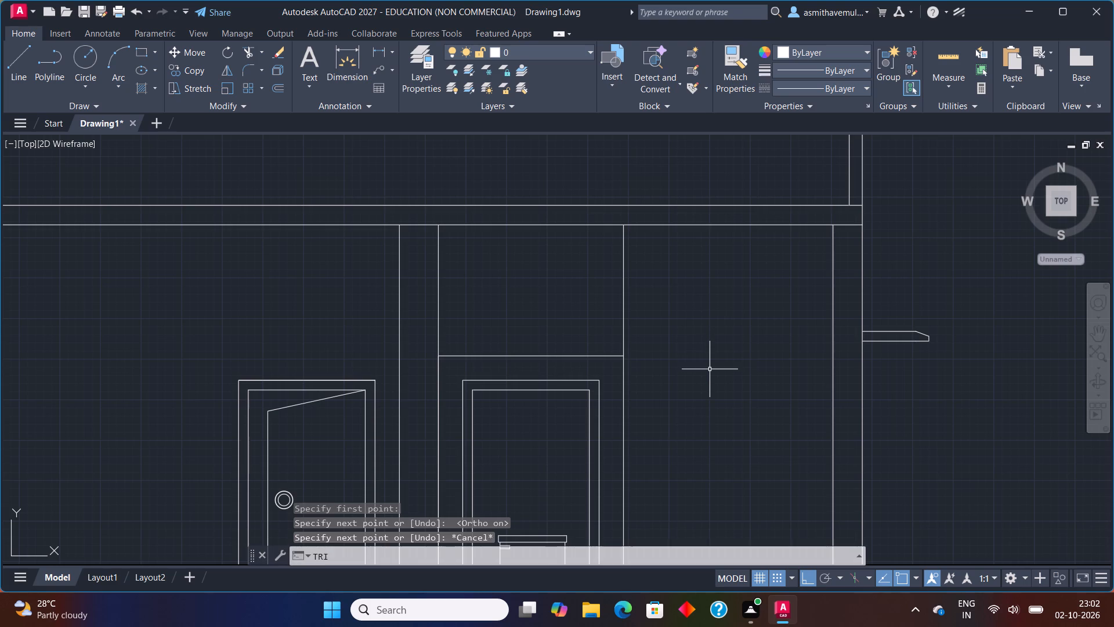
pyautogui.press('m')
pyautogui.press('Return')
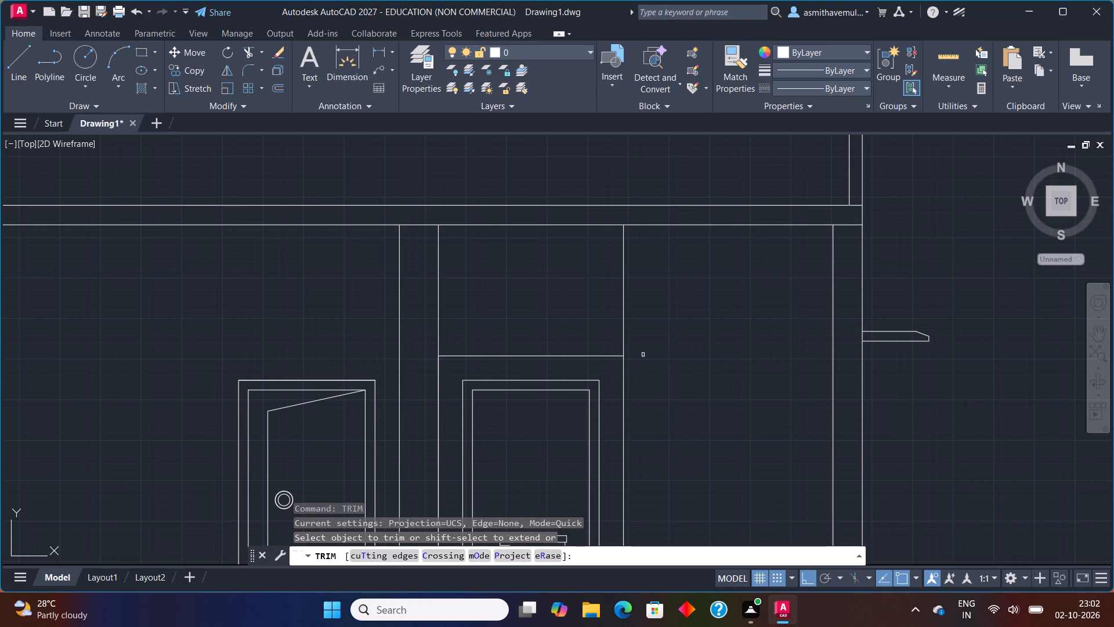
pyautogui.click(601, 355)
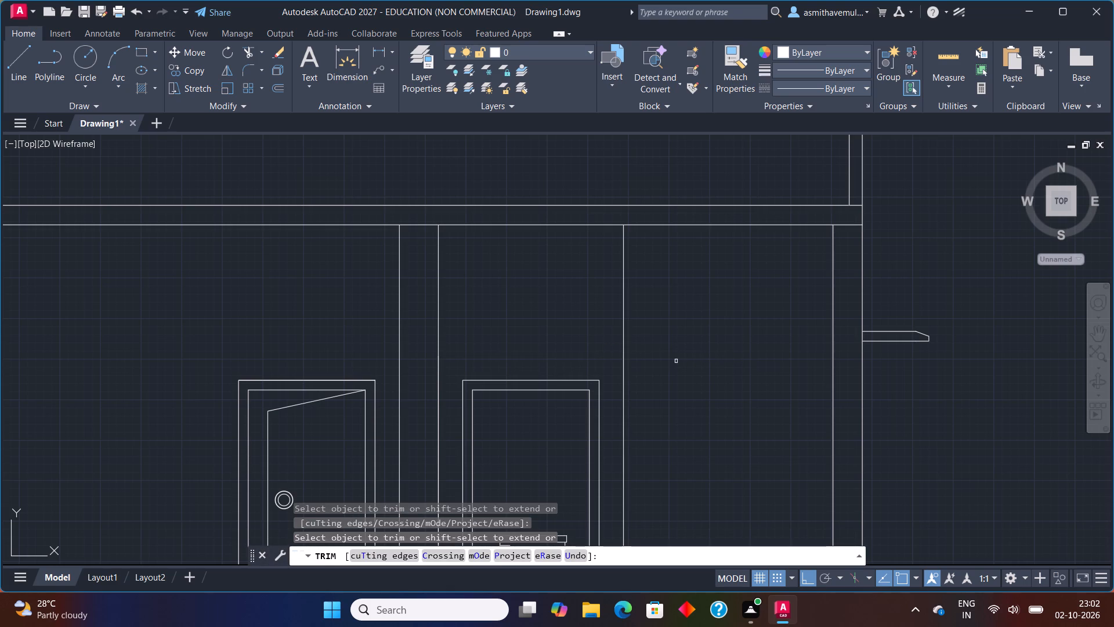
pyautogui.press('Escape')
# Offset both segments of the vertical wall line beyond the second door 1' away from the door to form another inner wall.
pyautogui.press('o')
pyautogui.press('Return')
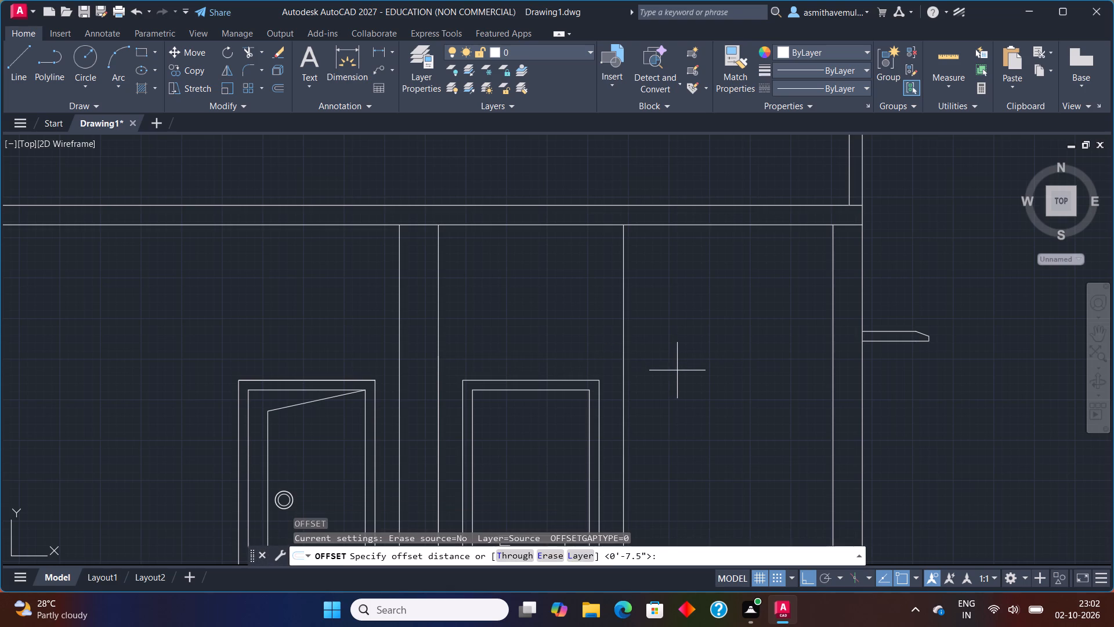
pyautogui.press('1')
pyautogui.press("'")
pyautogui.press('Return')
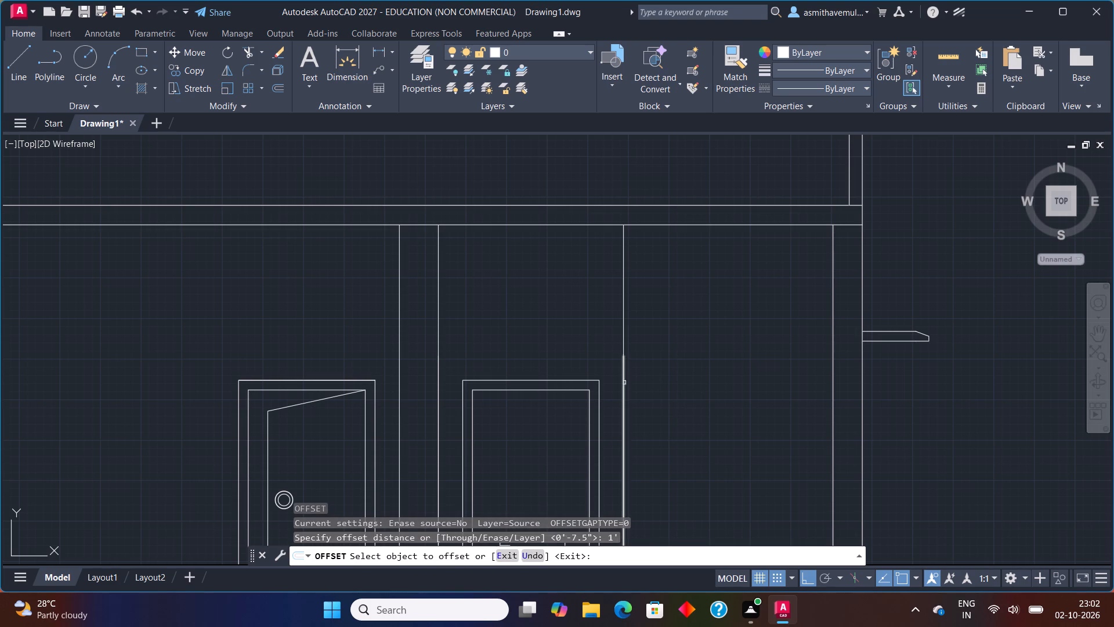
pyautogui.click(626, 382)
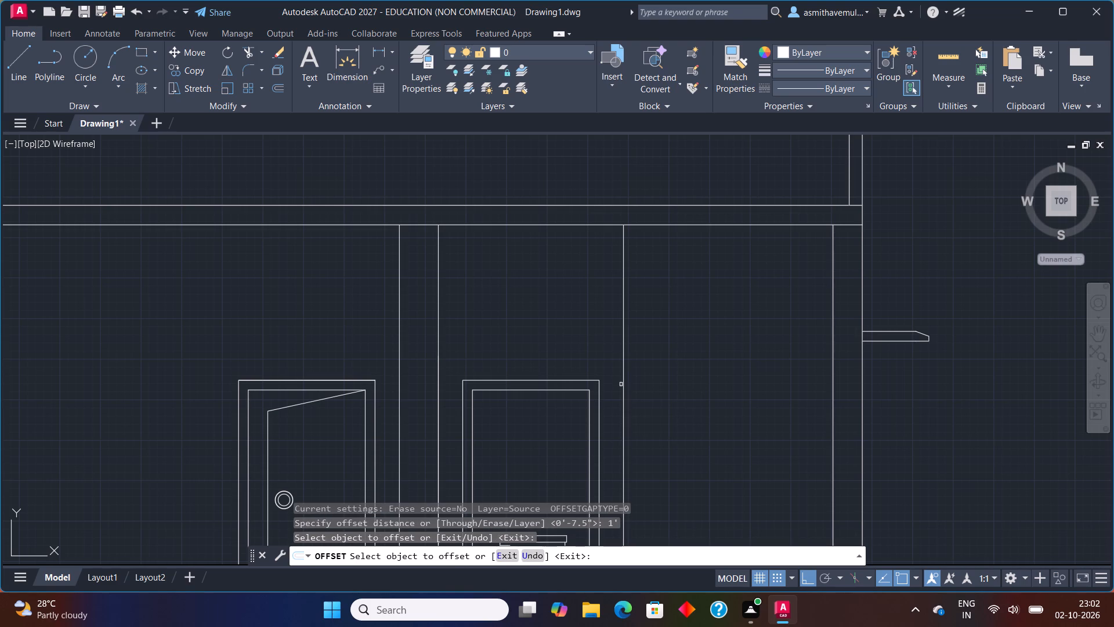
pyautogui.click(624, 384)
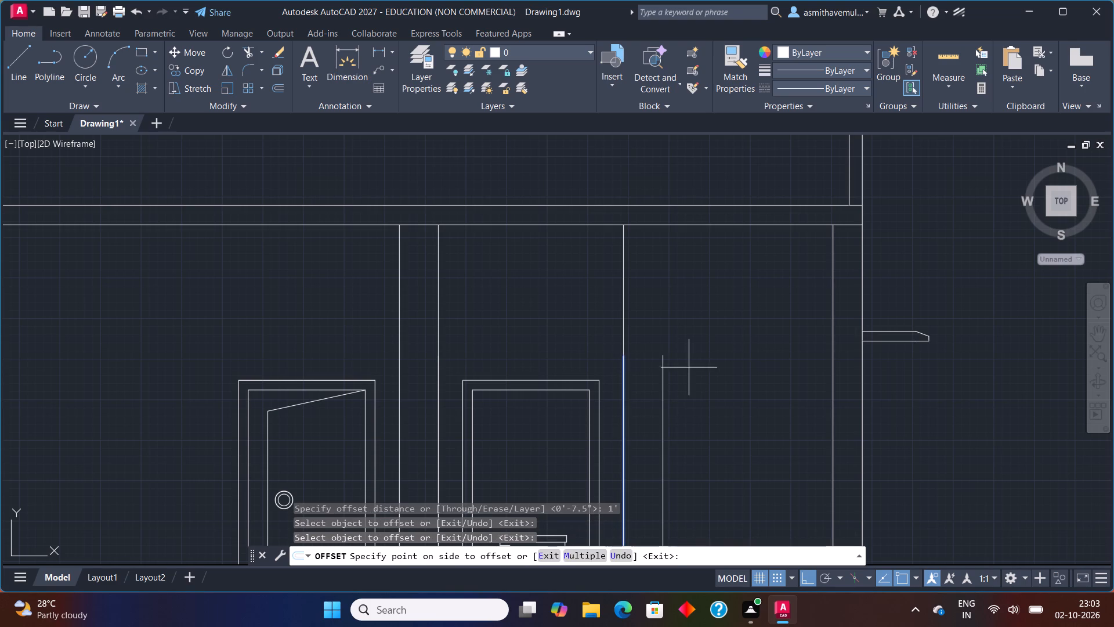
pyautogui.click(688, 369)
pyautogui.click(624, 331)
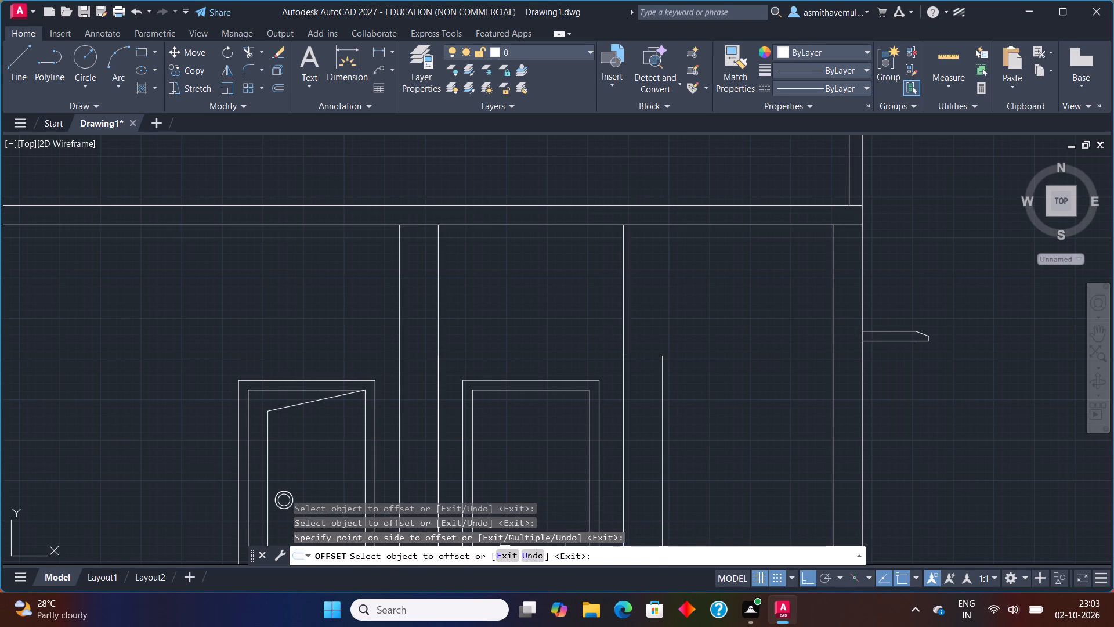
pyautogui.click(691, 300)
pyautogui.press('Escape')
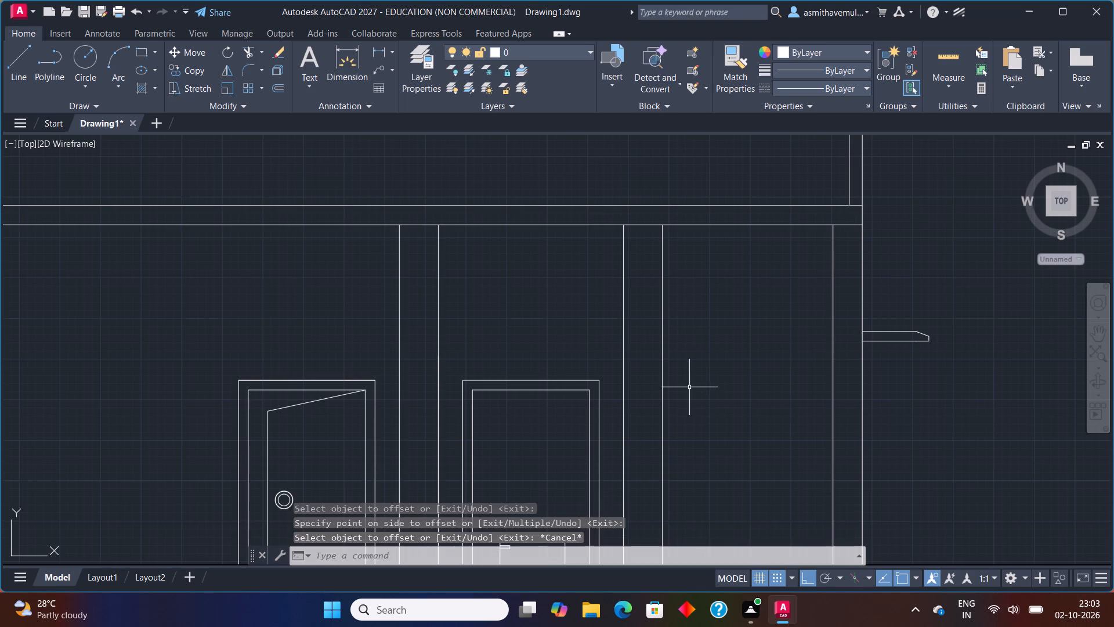
# Move the whole front elevation with the car, with Ortho off, to the space beside the floor plan's garage and sit-out.
pyautogui.scroll(5, 684, 365)
pyautogui.scroll(-1, 682, 349)
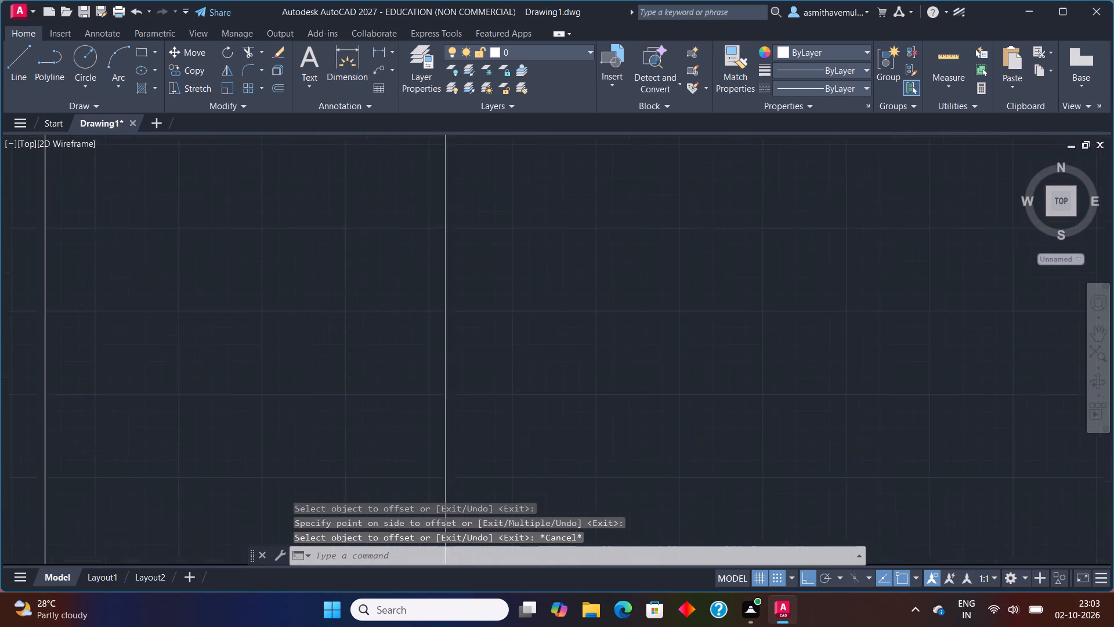
pyautogui.scroll(-7, 682, 349)
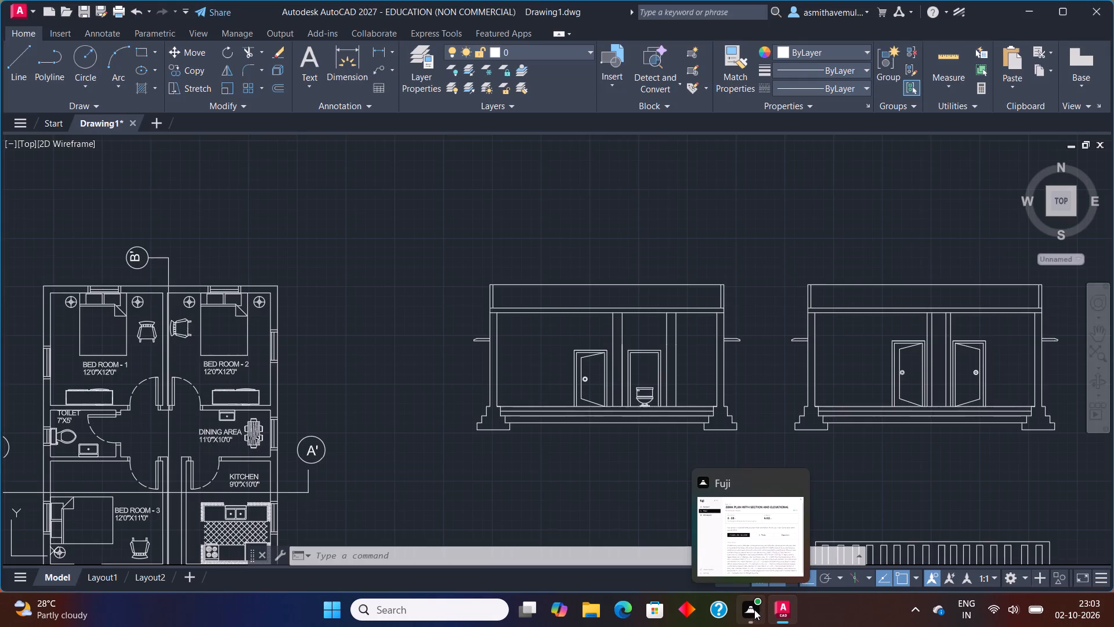
pyautogui.moveTo(749, 308); pyautogui.dragTo(741, 154, button='middle')
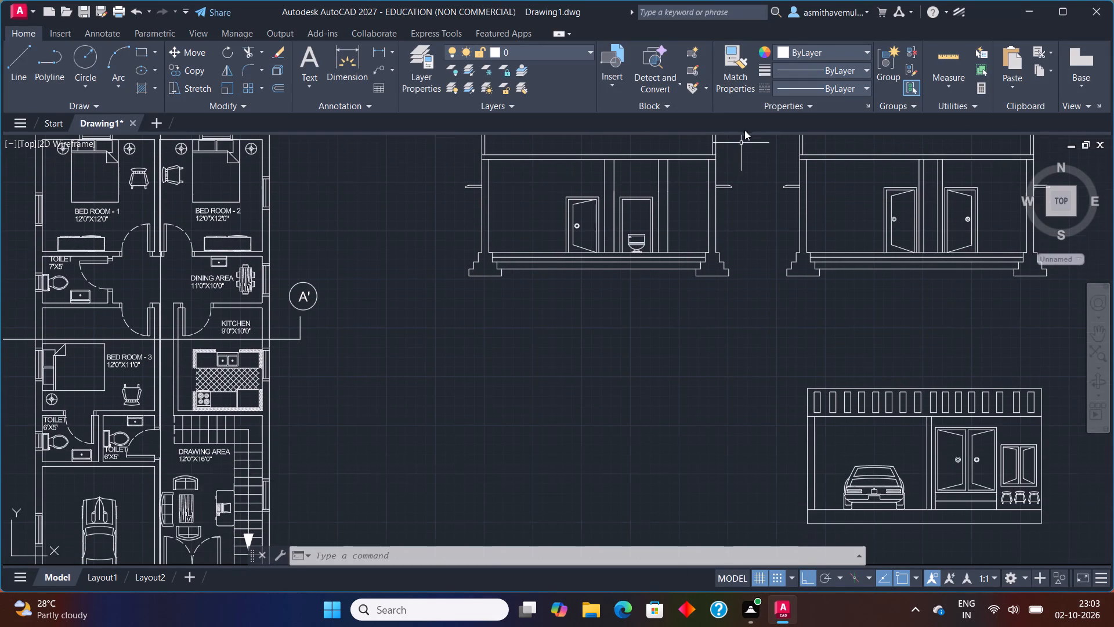
pyautogui.moveTo(786, 363); pyautogui.dragTo(810, 258, button='middle')
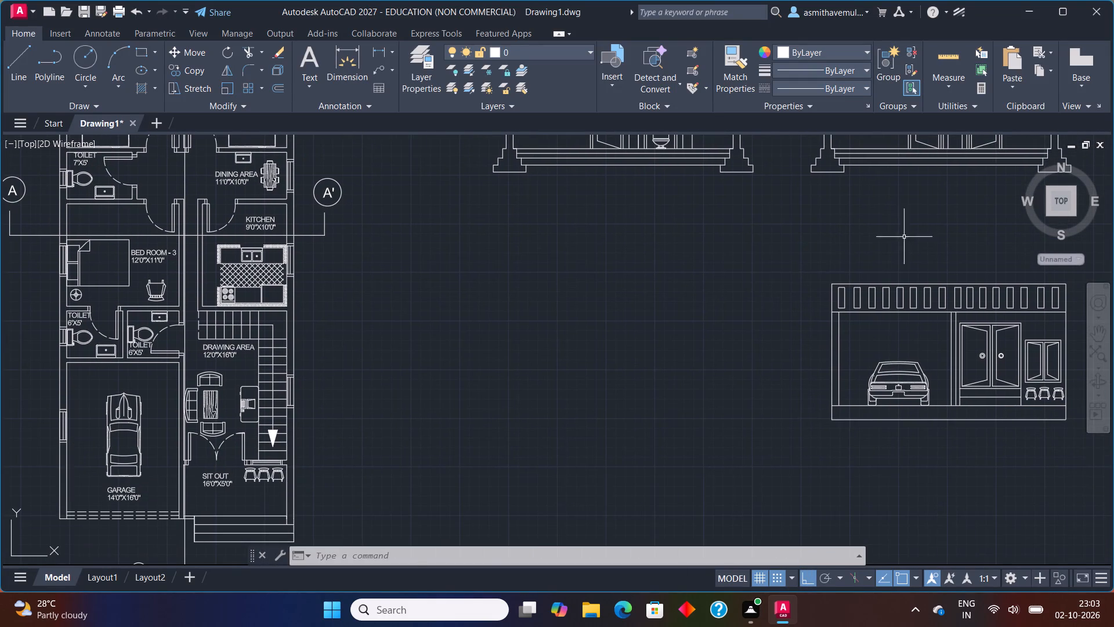
pyautogui.moveTo(927, 228); pyautogui.dragTo(1015, 467)
pyautogui.moveTo(1017, 441); pyautogui.dragTo(656, 423, button='middle')
pyautogui.moveTo(766, 186); pyautogui.dragTo(647, 506)
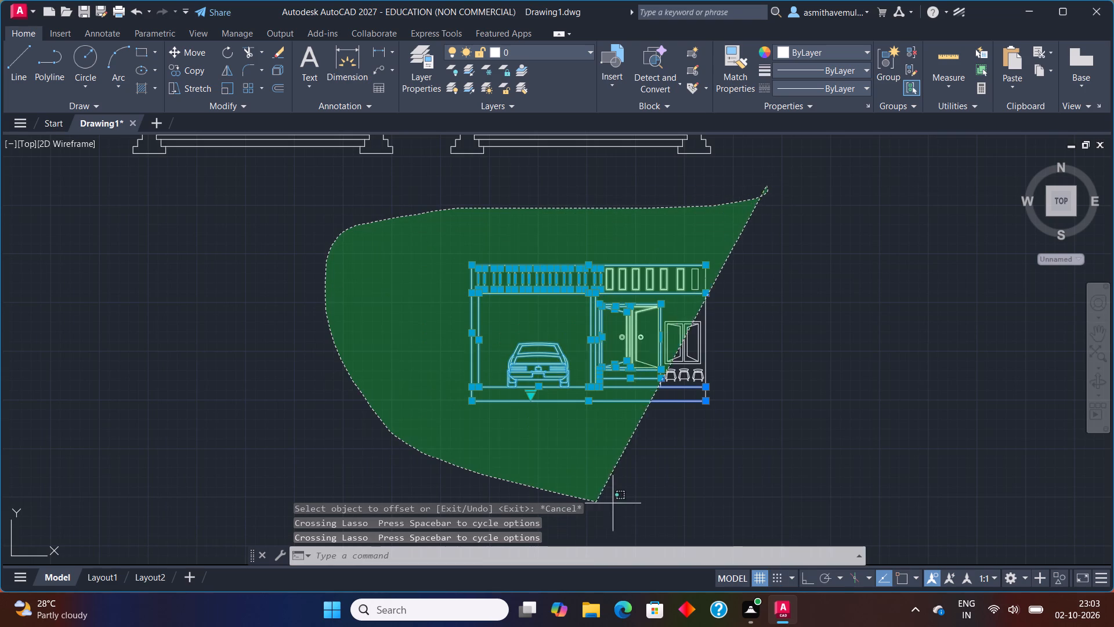
pyautogui.moveTo(647, 506); pyautogui.dragTo(771, 493)
pyautogui.press('m')
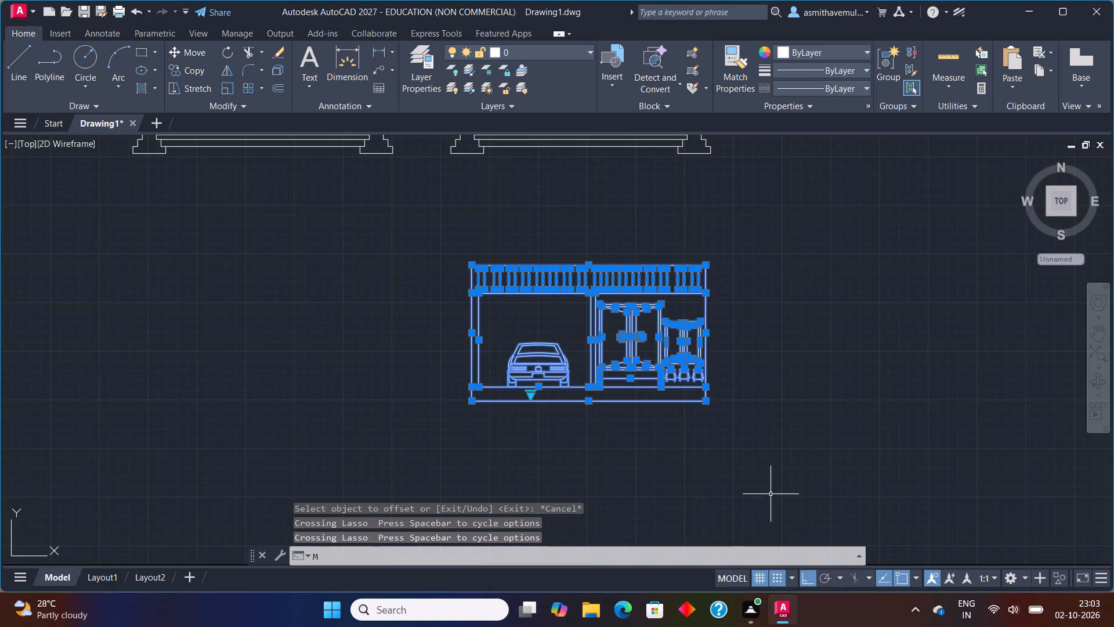
pyautogui.press('Return')
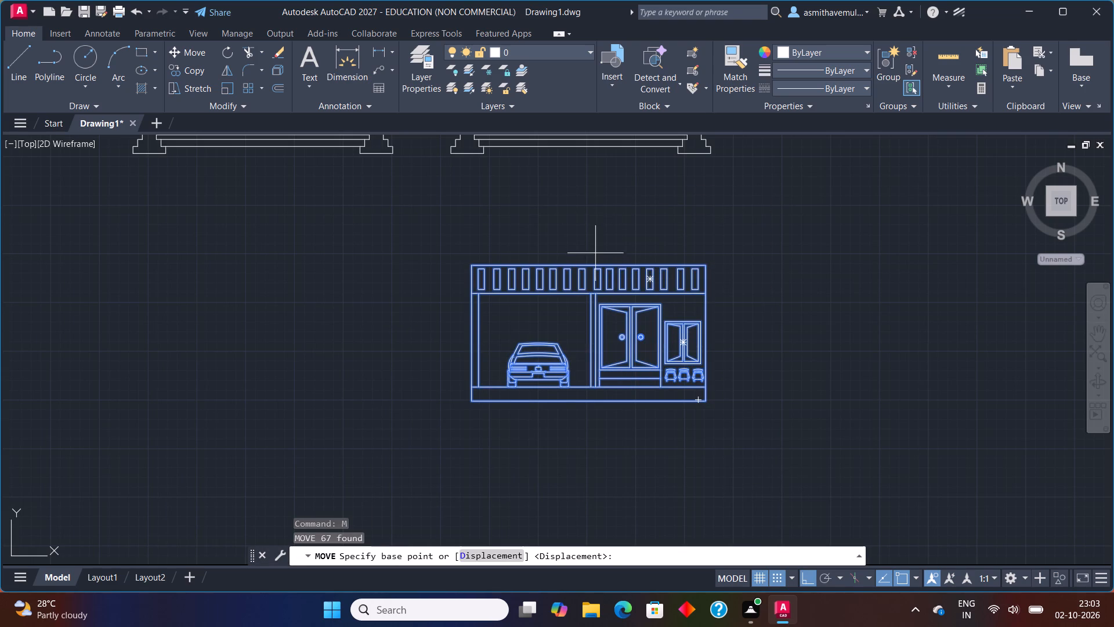
pyautogui.click(595, 268)
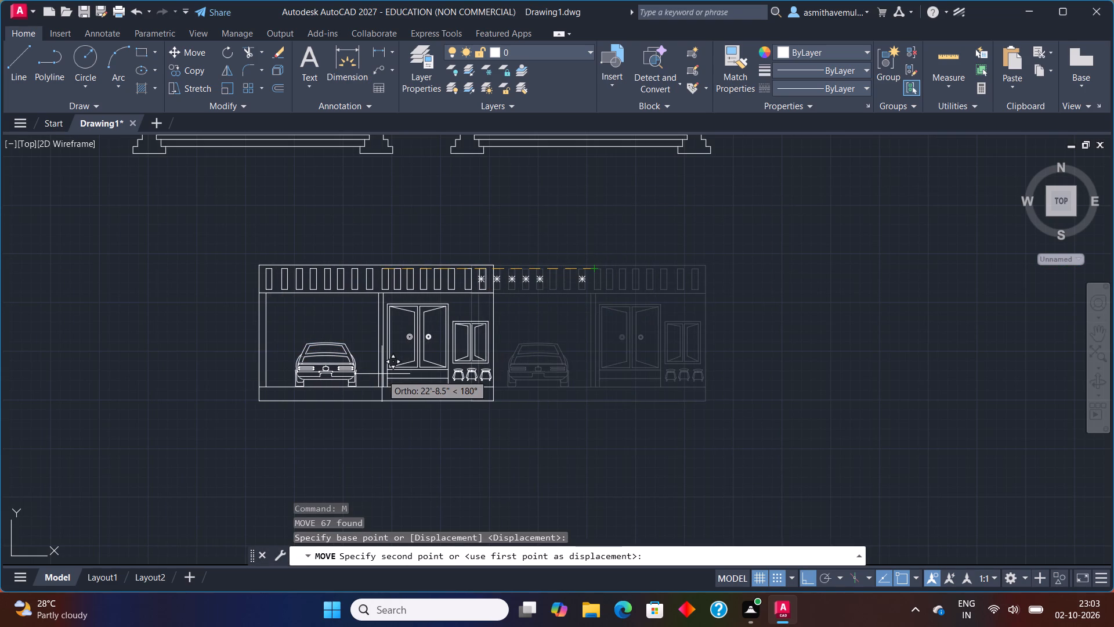
pyautogui.press('F8')
pyautogui.scroll(-1, 382, 374)
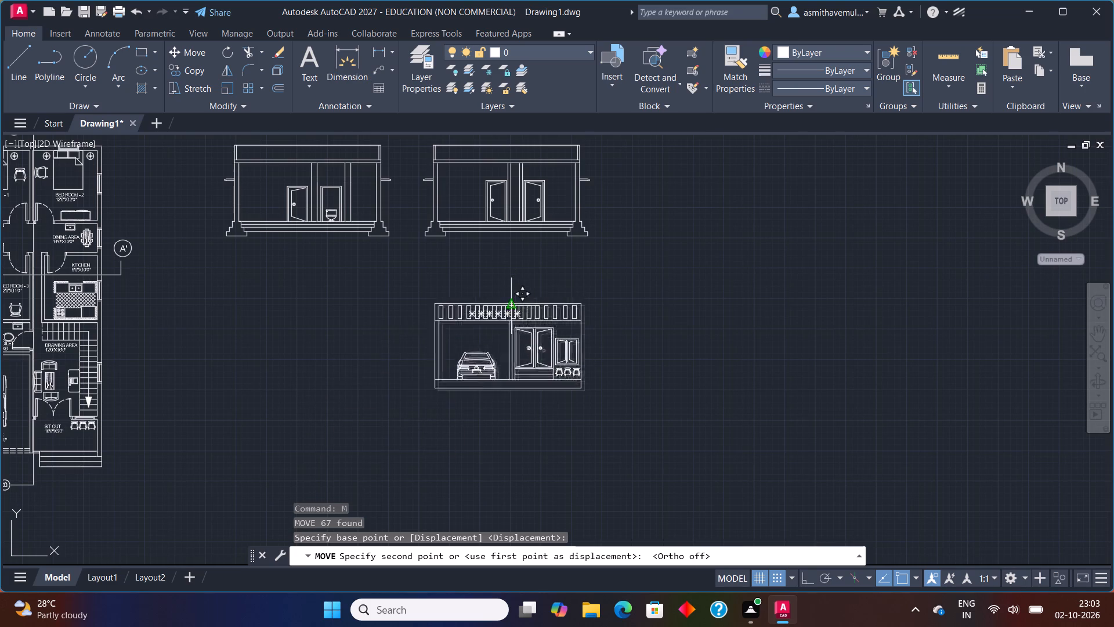
pyautogui.moveTo(334, 363); pyautogui.dragTo(472, 329, button='middle')
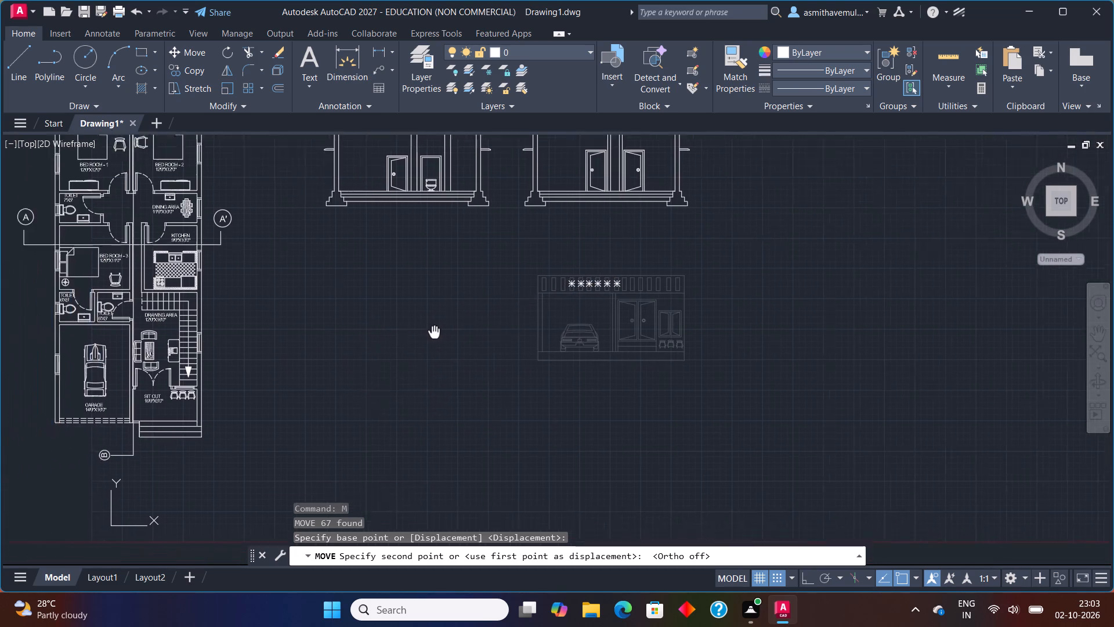
pyautogui.moveTo(472, 329); pyautogui.dragTo(512, 312, button='middle')
pyautogui.scroll(1, 425, 326)
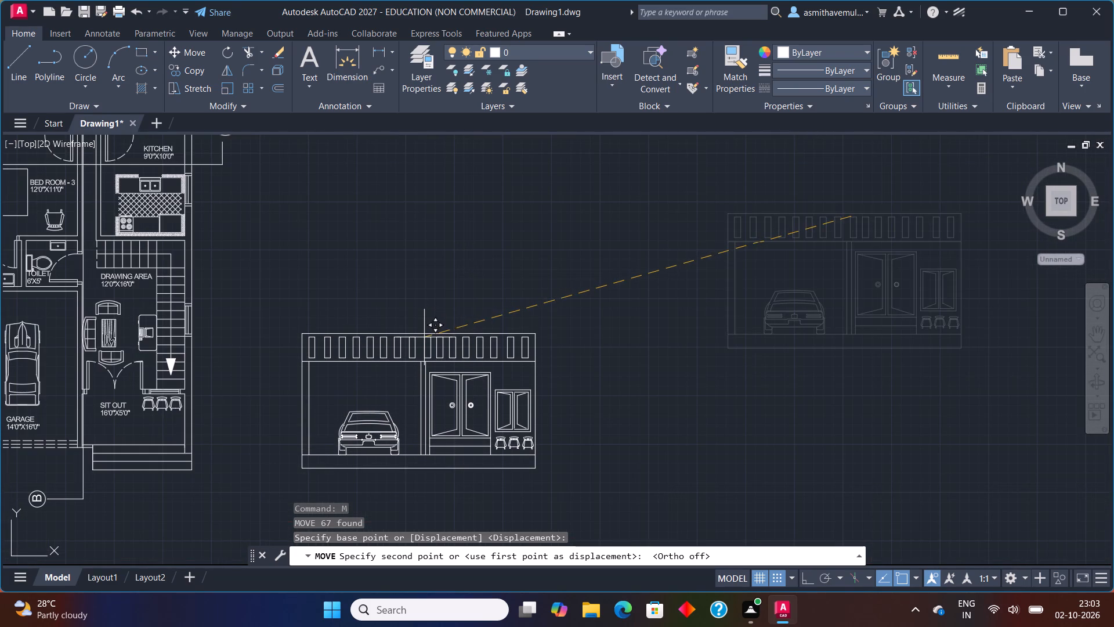
pyautogui.click(424, 338)
# Move the section with the toilet to just above the front elevation, beside the floor plan.
pyautogui.moveTo(634, 284); pyautogui.dragTo(625, 366, button='middle')
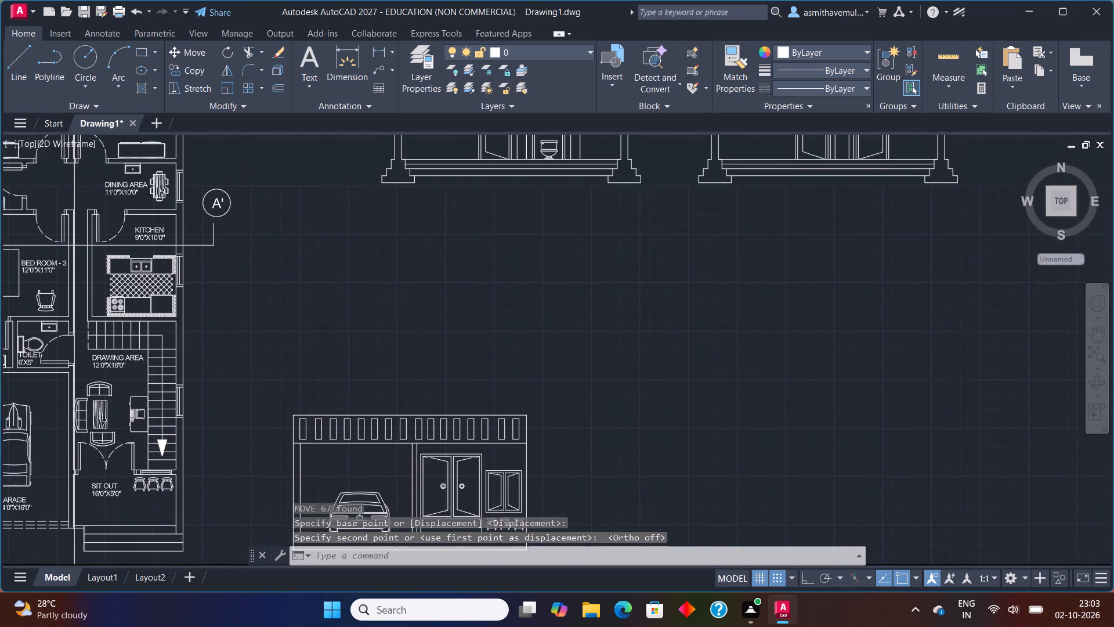
pyautogui.scroll(-1, 623, 329)
pyautogui.moveTo(618, 266); pyautogui.dragTo(599, 326, button='middle')
pyautogui.moveTo(622, 193); pyautogui.dragTo(505, 186)
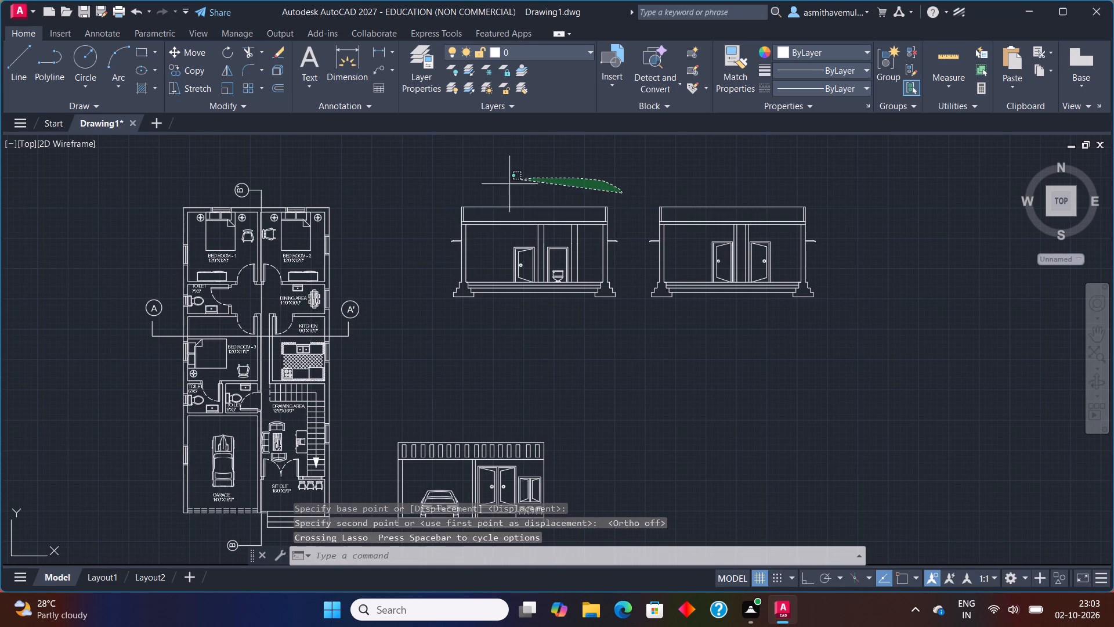
pyautogui.moveTo(505, 186); pyautogui.dragTo(624, 357)
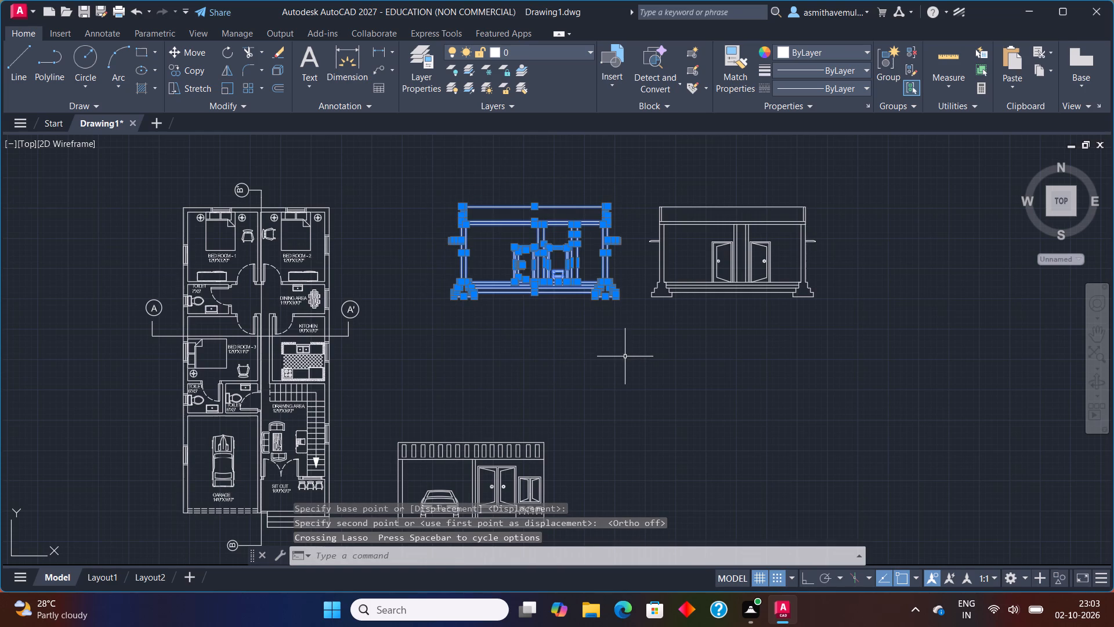
pyautogui.press('m')
pyautogui.press('Return')
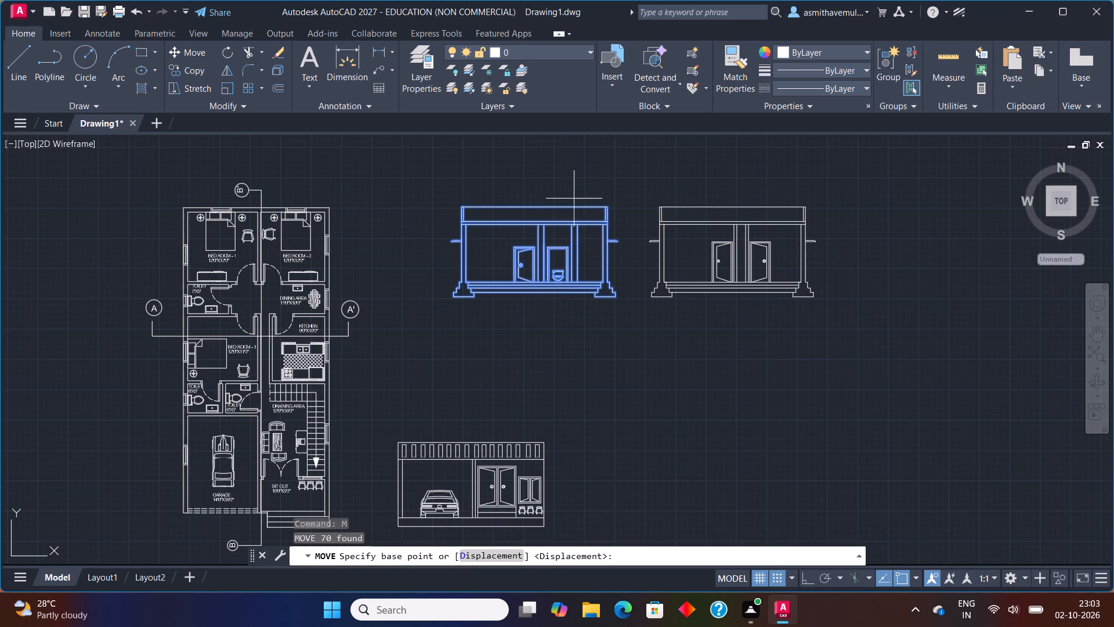
pyautogui.click(548, 205)
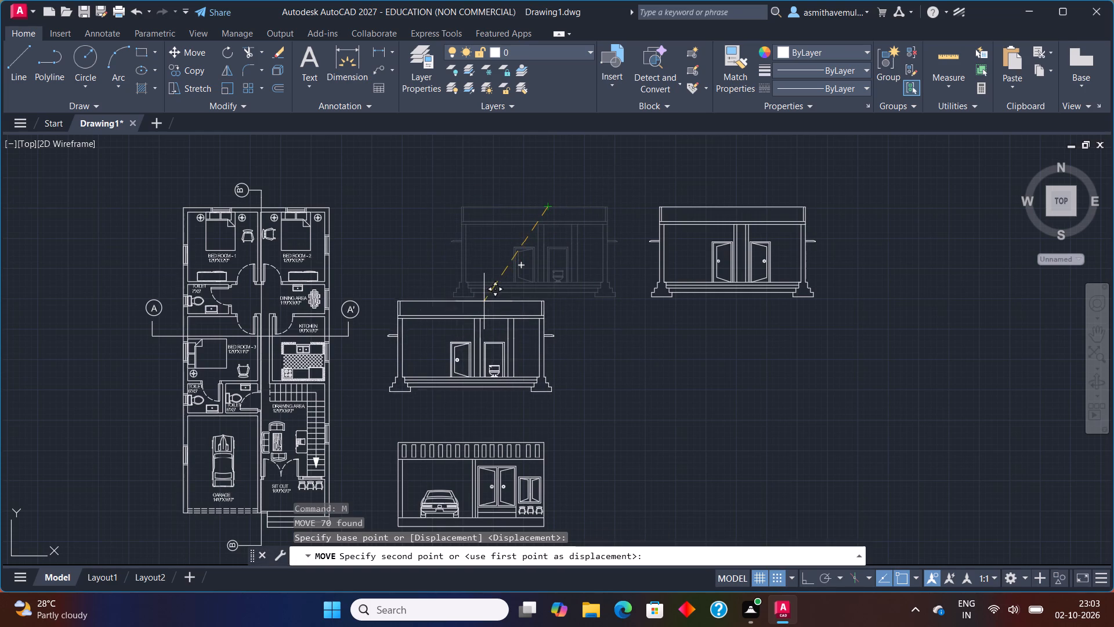
pyautogui.click(478, 312)
# Move the section with two open doors beside the plan's bedrooms, directly above the section with the toilet.
pyautogui.moveTo(882, 202); pyautogui.dragTo(877, 201)
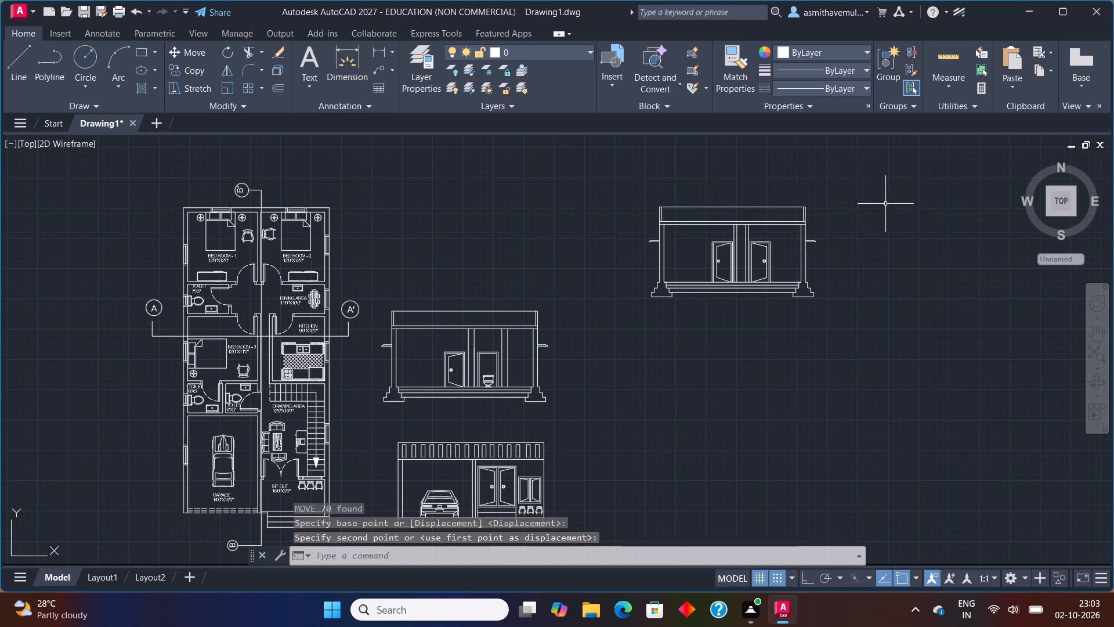
pyautogui.moveTo(877, 201); pyautogui.dragTo(764, 363)
pyautogui.press('m')
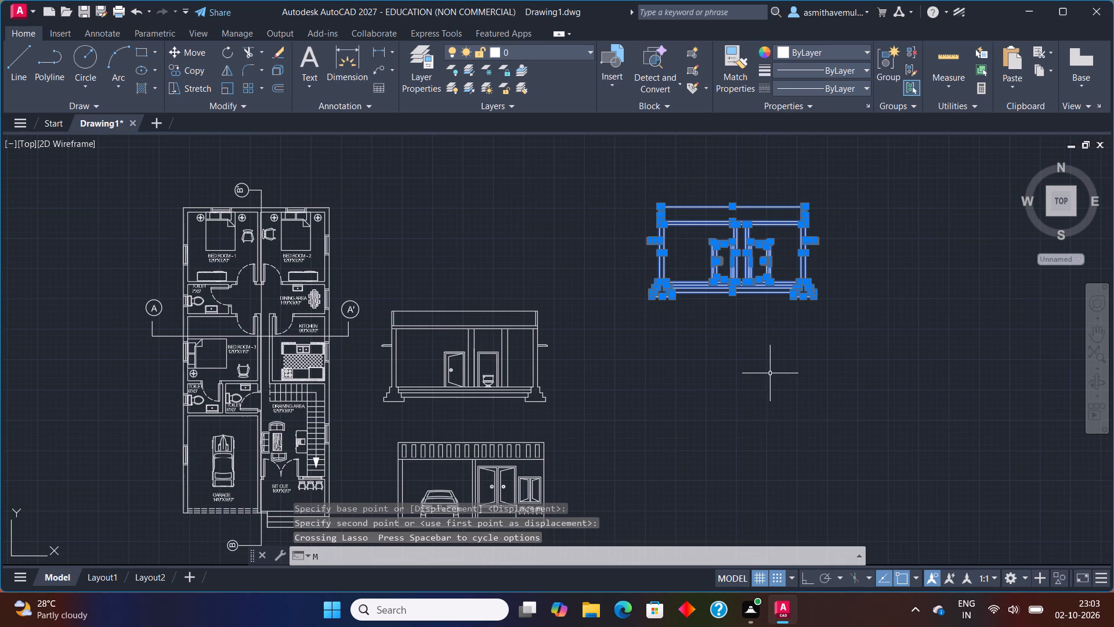
pyautogui.press('Return')
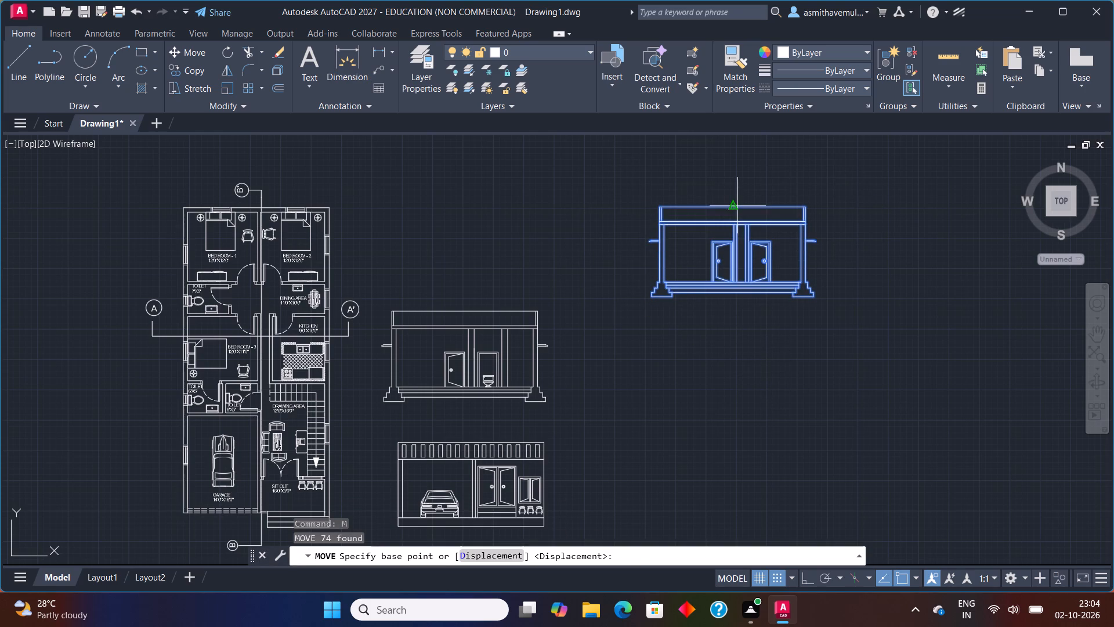
pyautogui.moveTo(737, 205); pyautogui.dragTo(732, 204)
pyautogui.scroll(1, 476, 193)
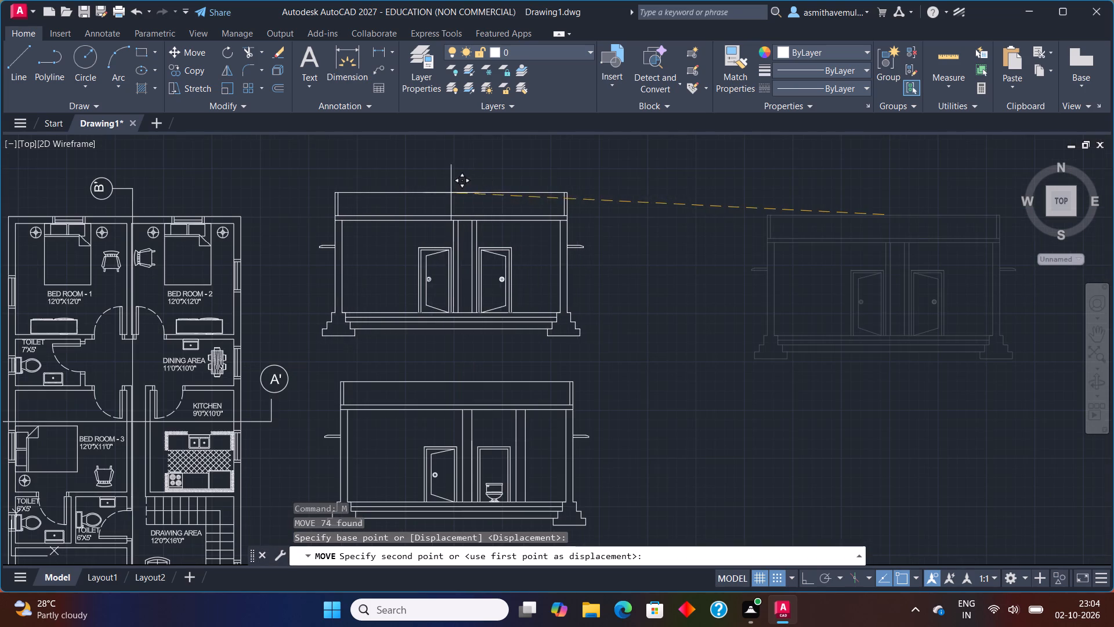
pyautogui.click(436, 215)
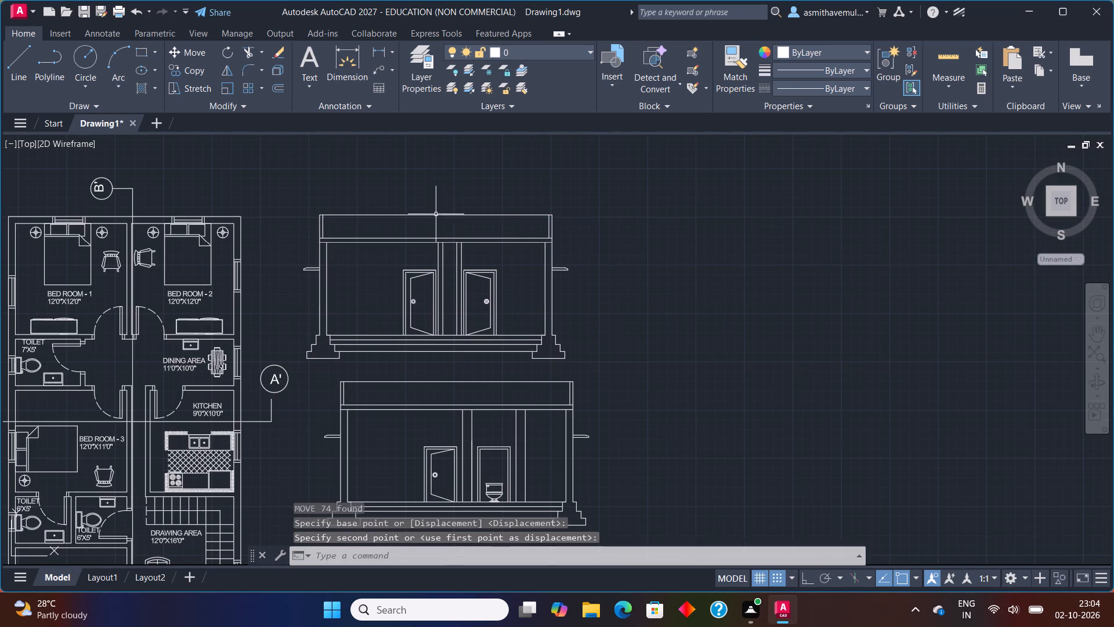
# Move the section with the toilet slightly down and left, between the two-door section and the front elevation.
pyautogui.moveTo(593, 394); pyautogui.dragTo(672, 215, button='middle')
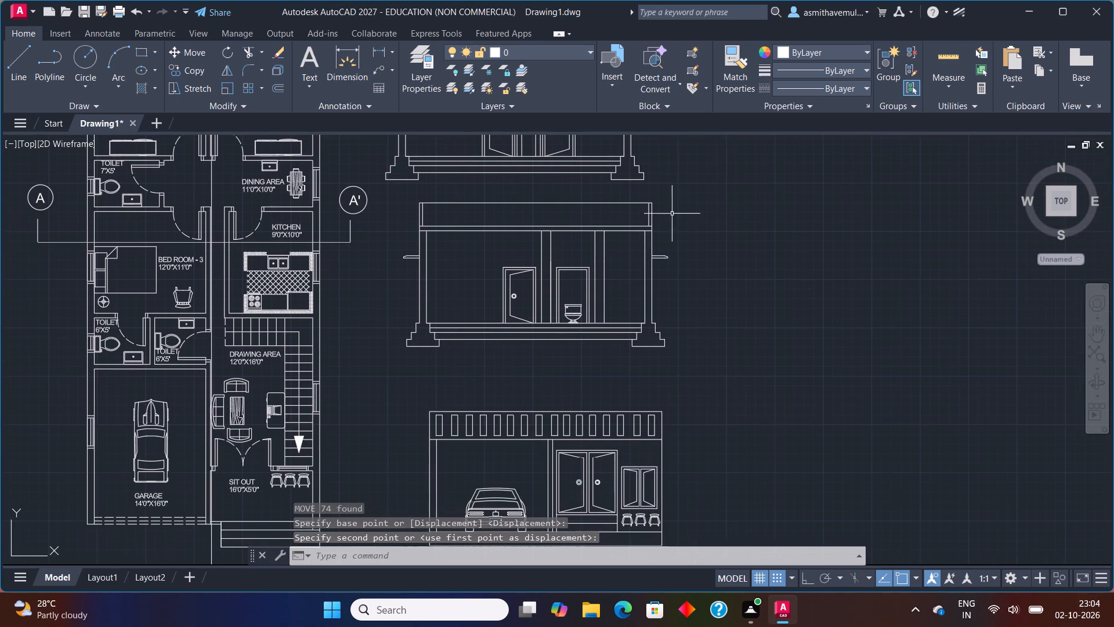
pyautogui.moveTo(676, 394); pyautogui.dragTo(694, 347, button='middle')
pyautogui.moveTo(758, 165); pyautogui.dragTo(749, 211, button='middle')
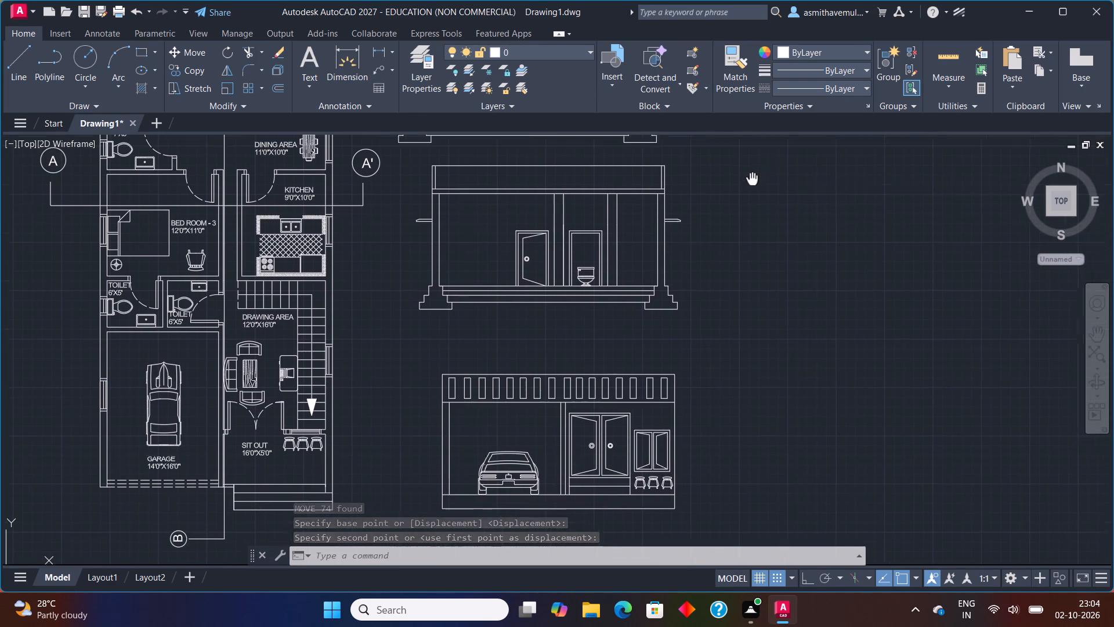
pyautogui.moveTo(749, 211); pyautogui.dragTo(743, 234, button='middle')
pyautogui.moveTo(729, 228); pyautogui.dragTo(399, 263)
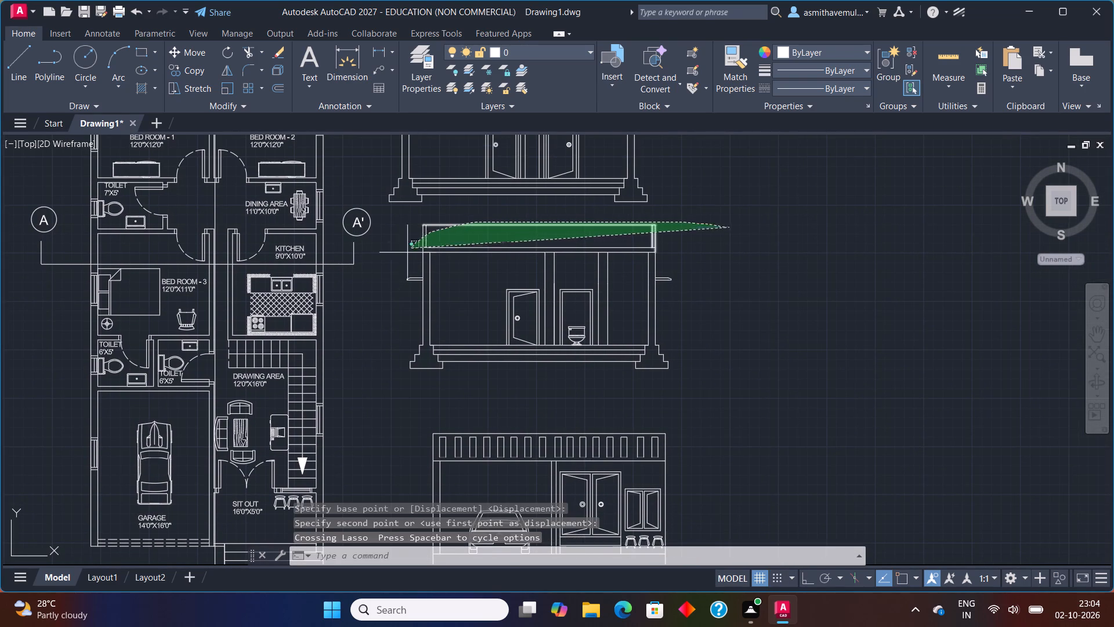
pyautogui.moveTo(399, 263); pyautogui.dragTo(660, 416)
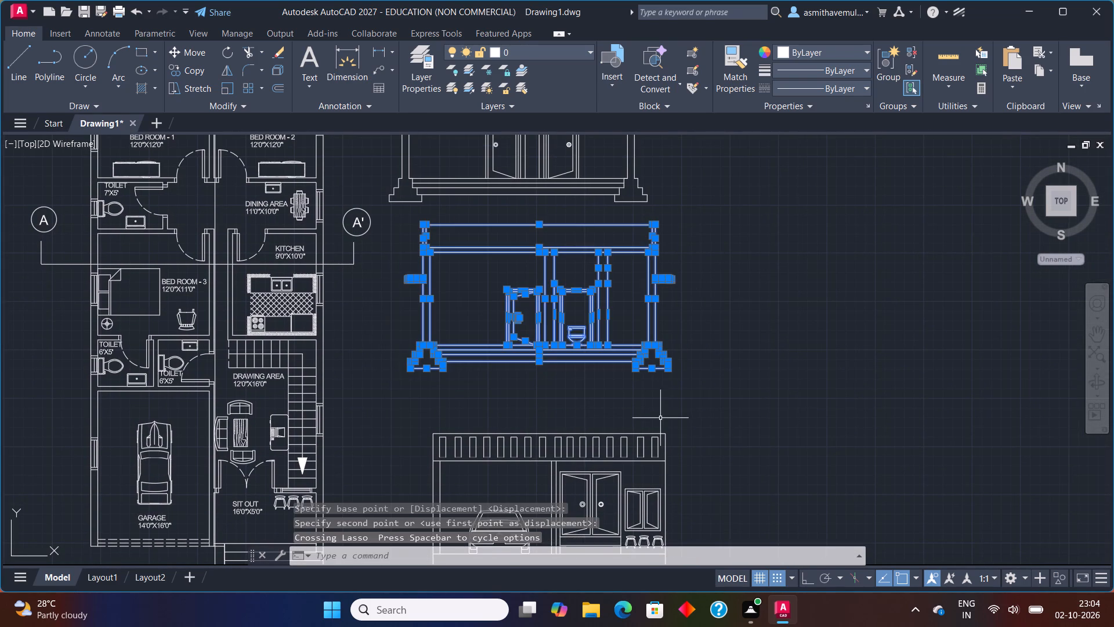
pyautogui.press('Return')
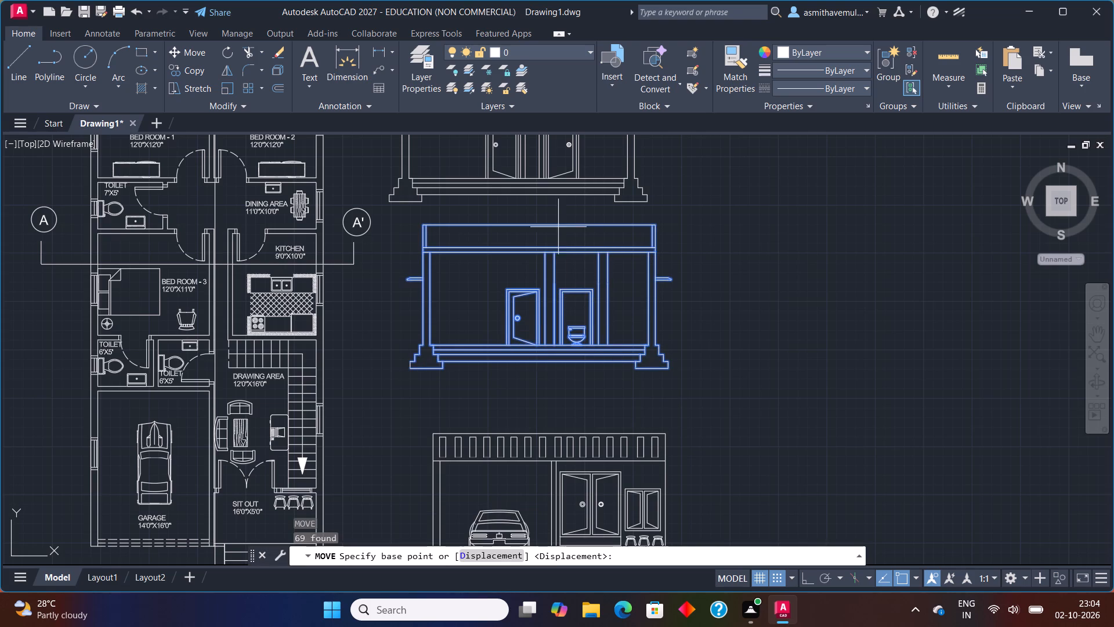
pyautogui.click(552, 220)
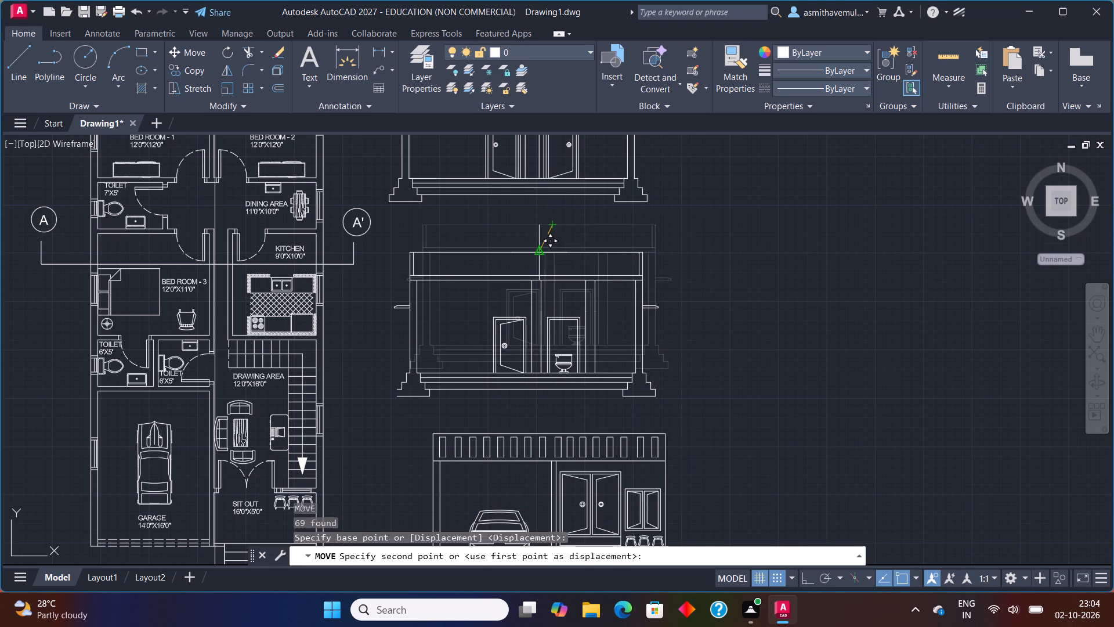
pyautogui.click(540, 254)
pyautogui.moveTo(721, 306); pyautogui.dragTo(738, 154, button='middle')
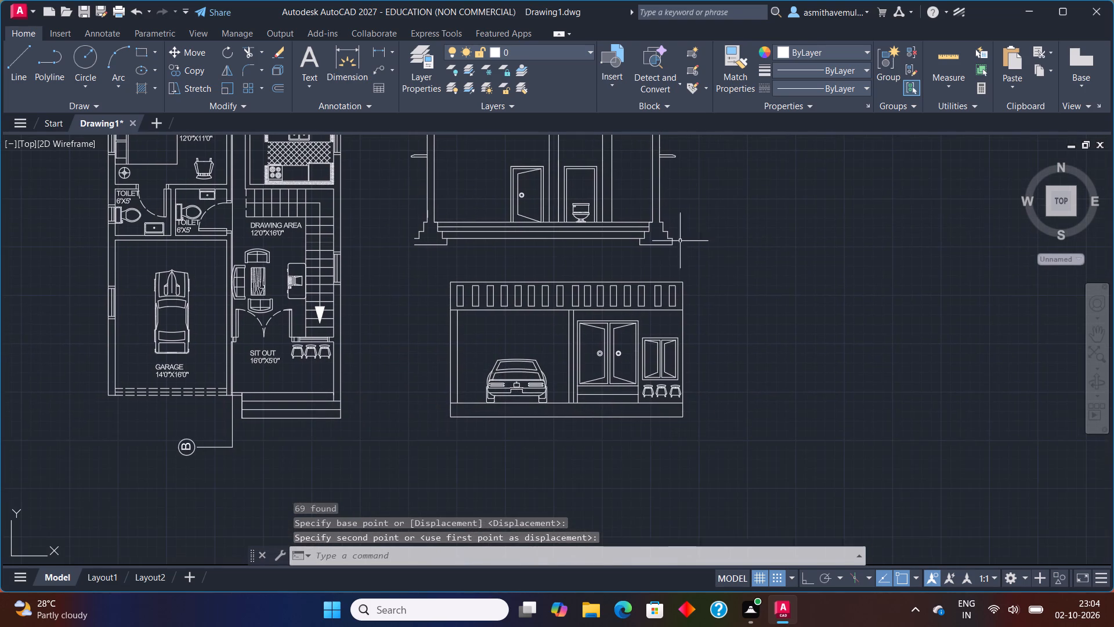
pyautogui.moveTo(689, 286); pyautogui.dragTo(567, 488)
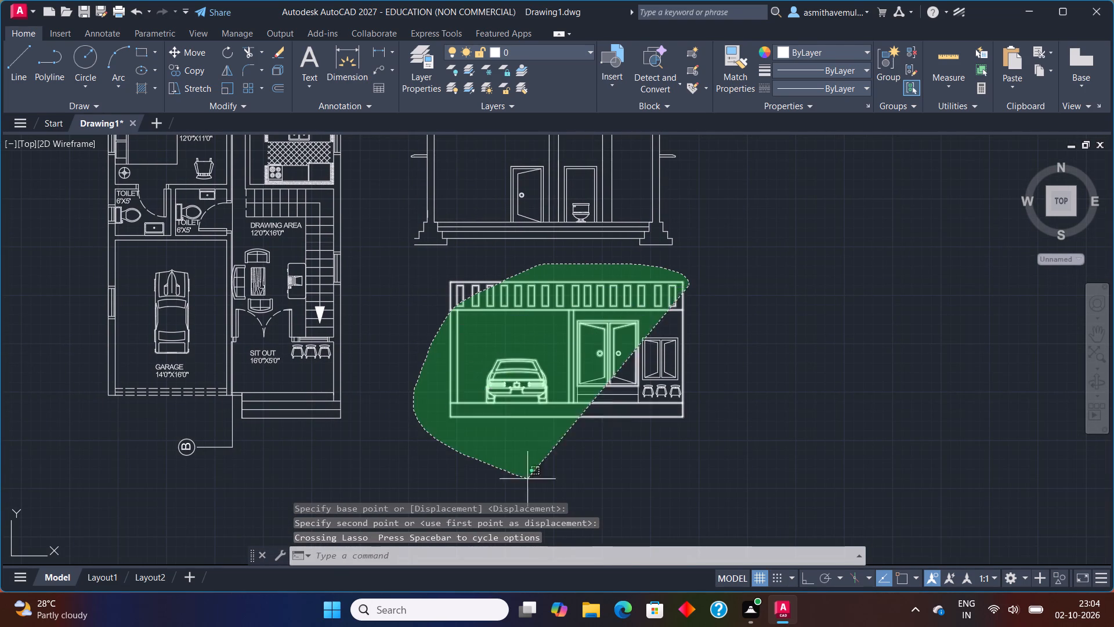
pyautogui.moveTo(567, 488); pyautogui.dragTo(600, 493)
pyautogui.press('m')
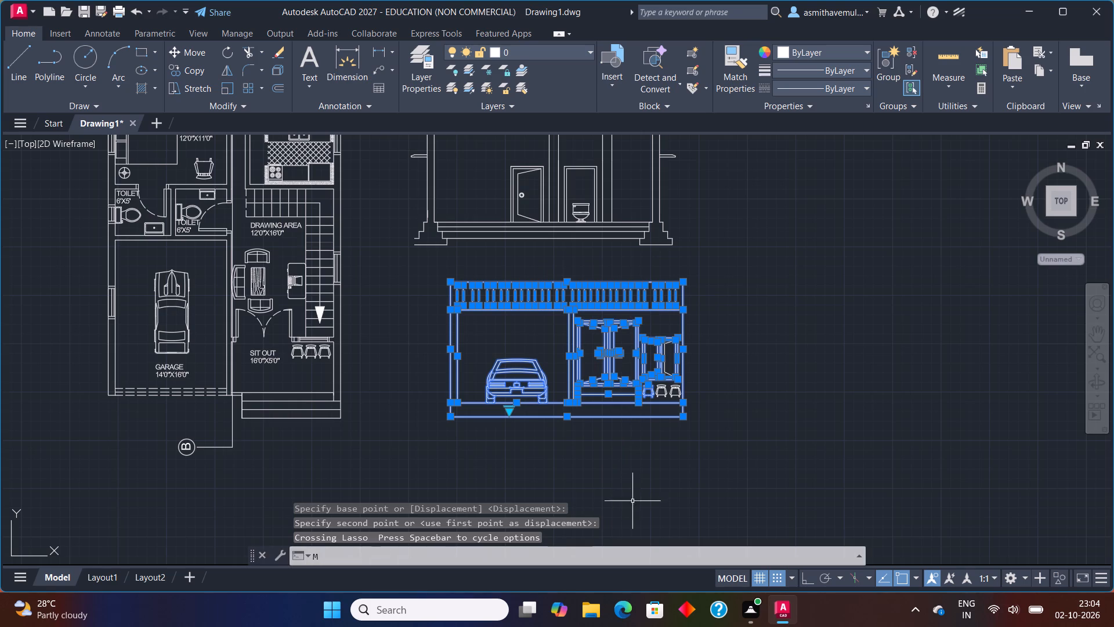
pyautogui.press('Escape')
# Move the complete front elevation, including the stools, slightly down and left beneath the toilet section.
pyautogui.moveTo(756, 288); pyautogui.dragTo(641, 265)
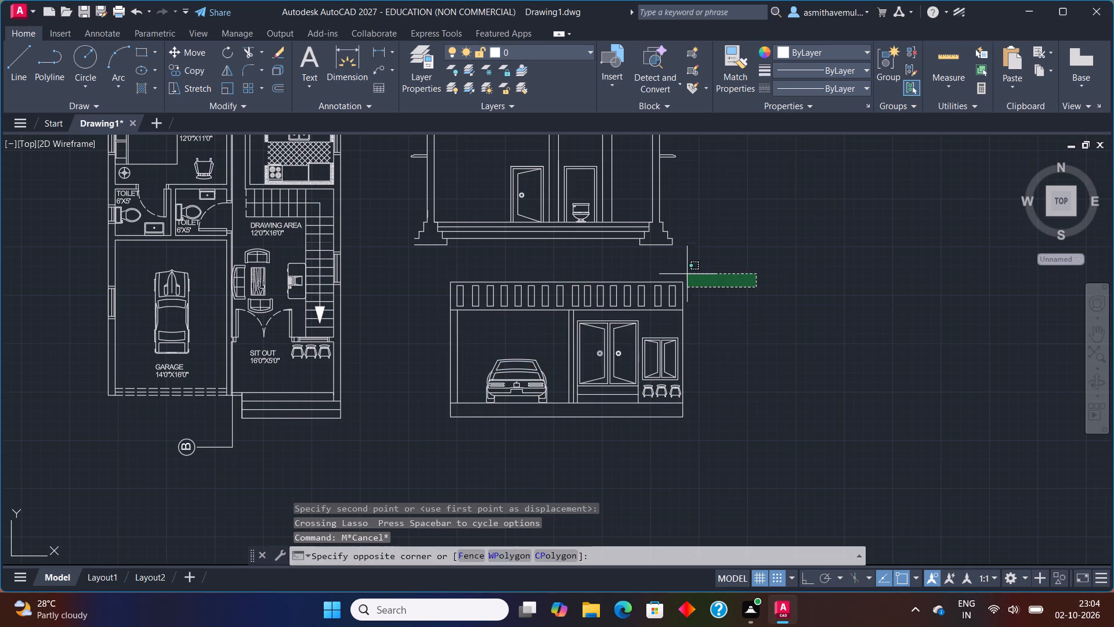
pyautogui.moveTo(641, 265); pyautogui.dragTo(758, 498)
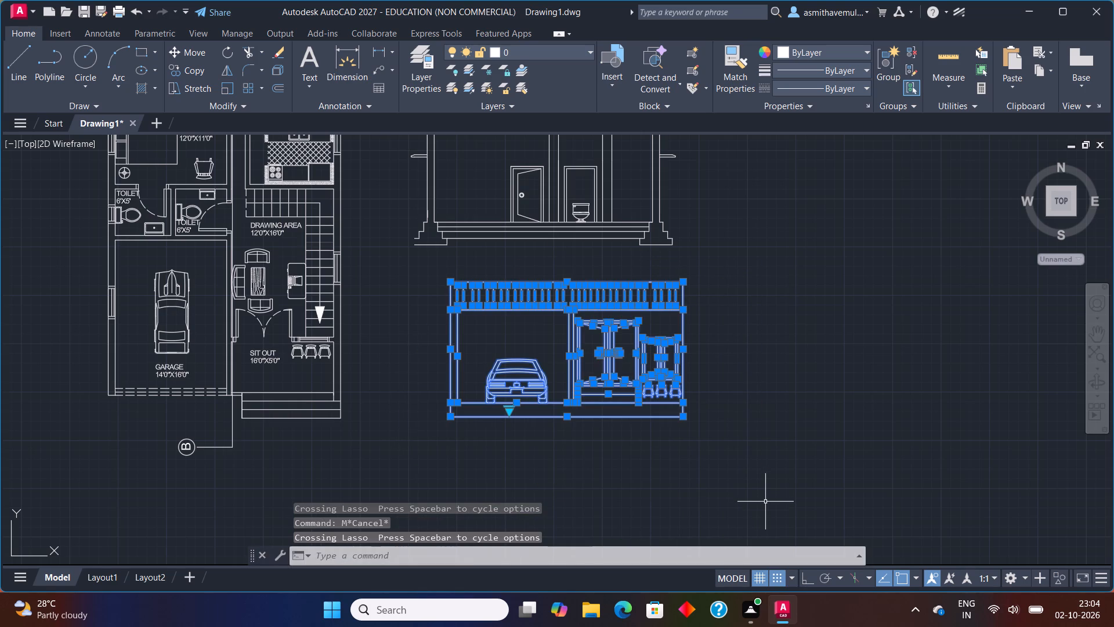
pyautogui.press('m')
pyautogui.press('Return')
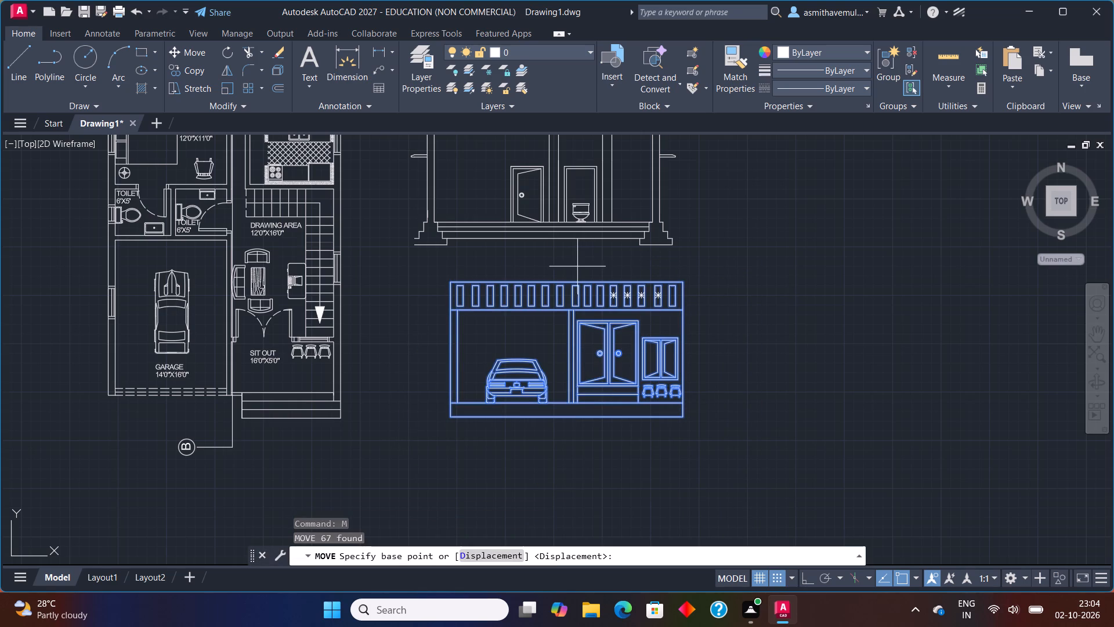
pyautogui.click(573, 279)
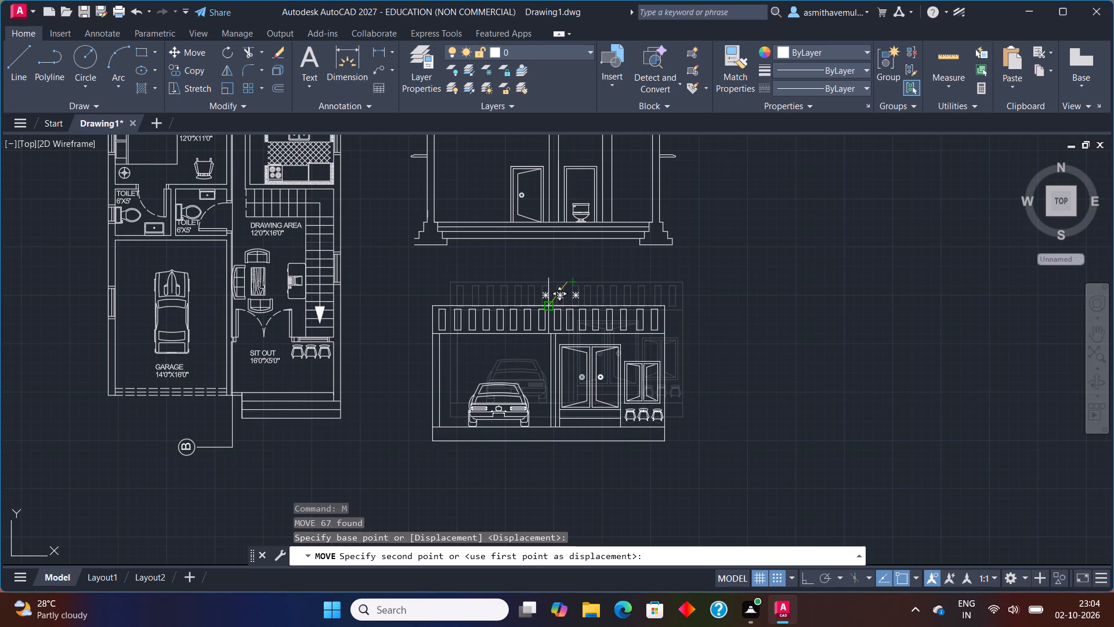
pyautogui.click(551, 304)
# Add the single-line text label "SECTION A - A'" below the two-door section, with 6" height and 0 rotation.
pyautogui.moveTo(720, 280); pyautogui.dragTo(659, 421, button='middle')
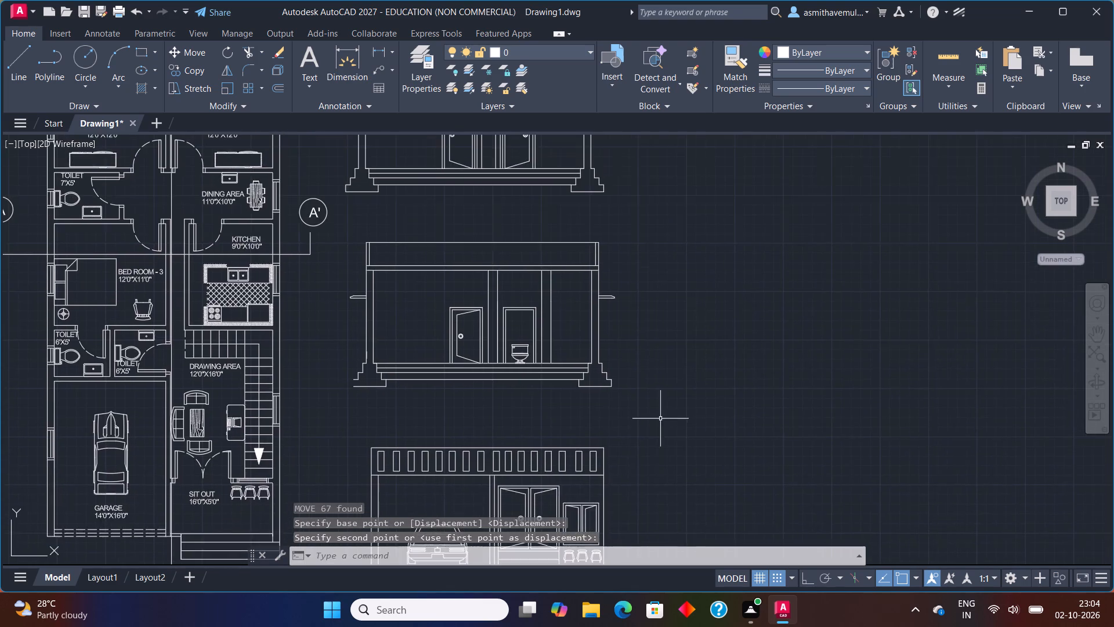
pyautogui.scroll(-1, 664, 410)
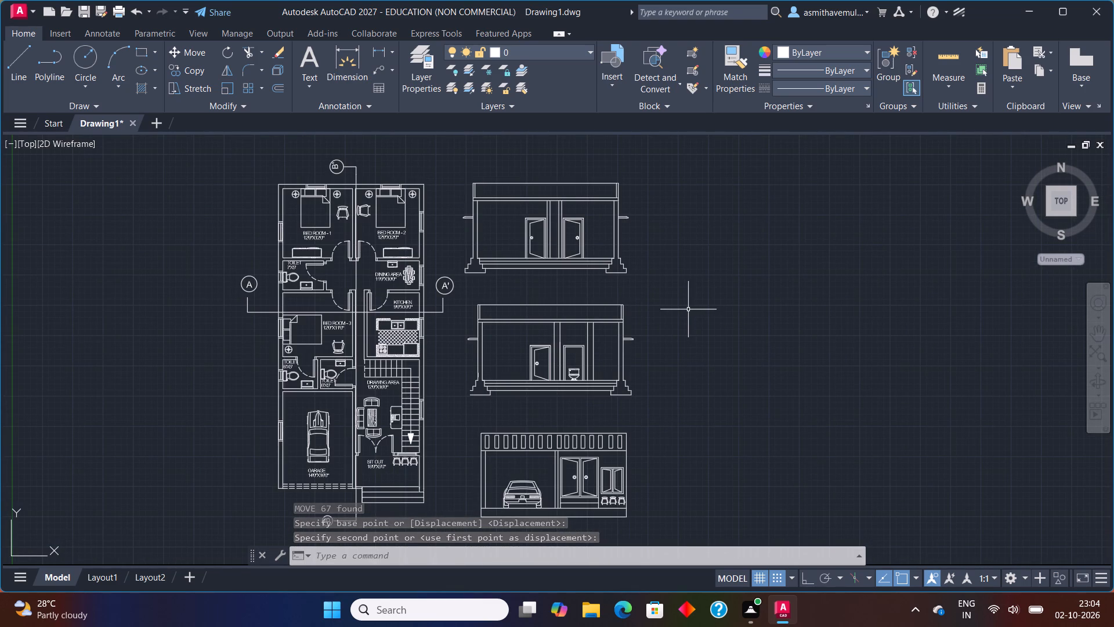
pyautogui.press('t')
pyautogui.write('EXT')
pyautogui.press('Return')
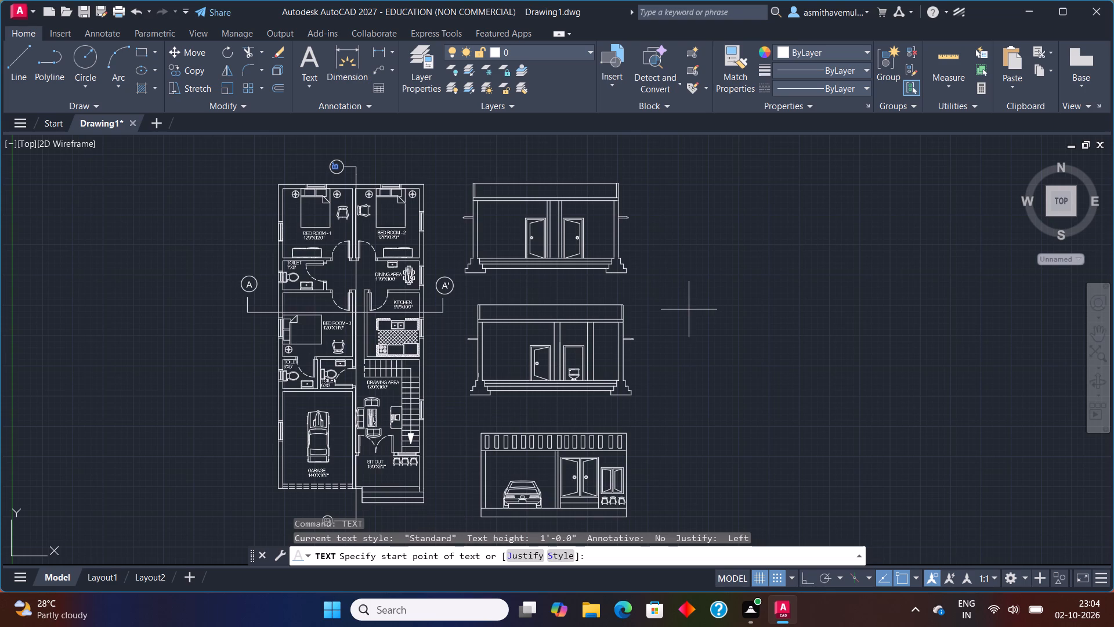
pyautogui.click(695, 303)
pyautogui.press('6')
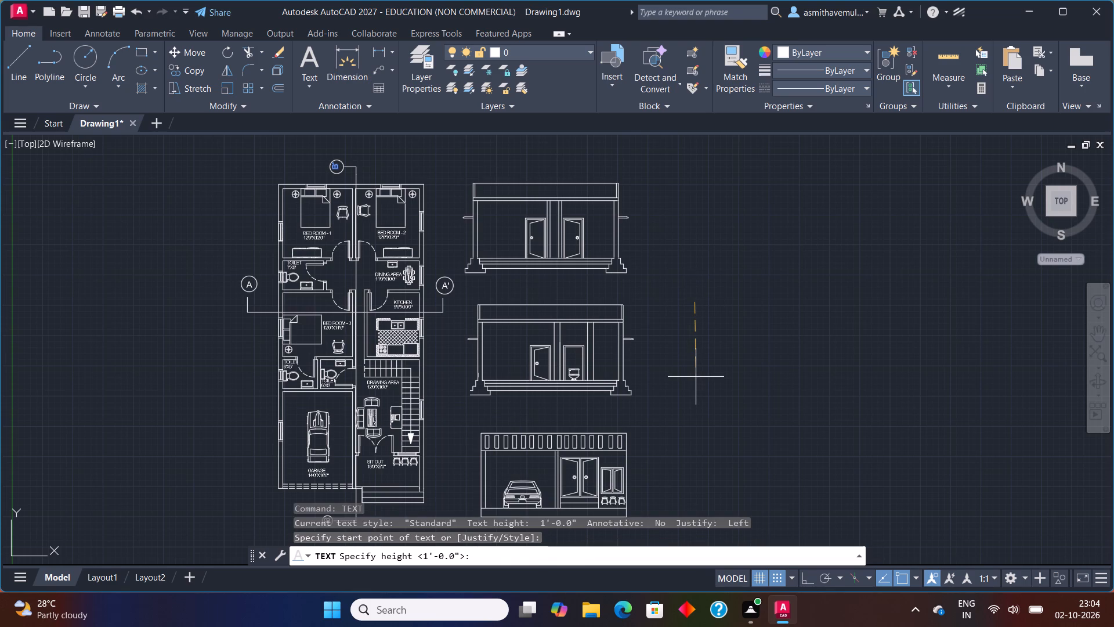
pyautogui.hotkey('shift', '"')
pyautogui.press('Return')
pyautogui.press('0')
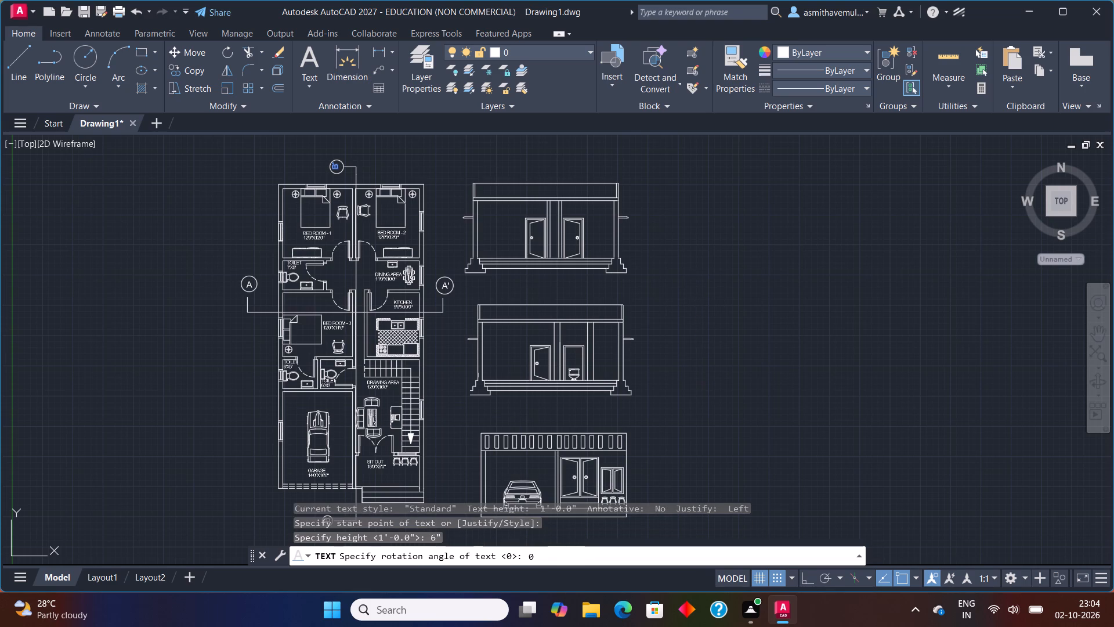
pyautogui.press('Return')
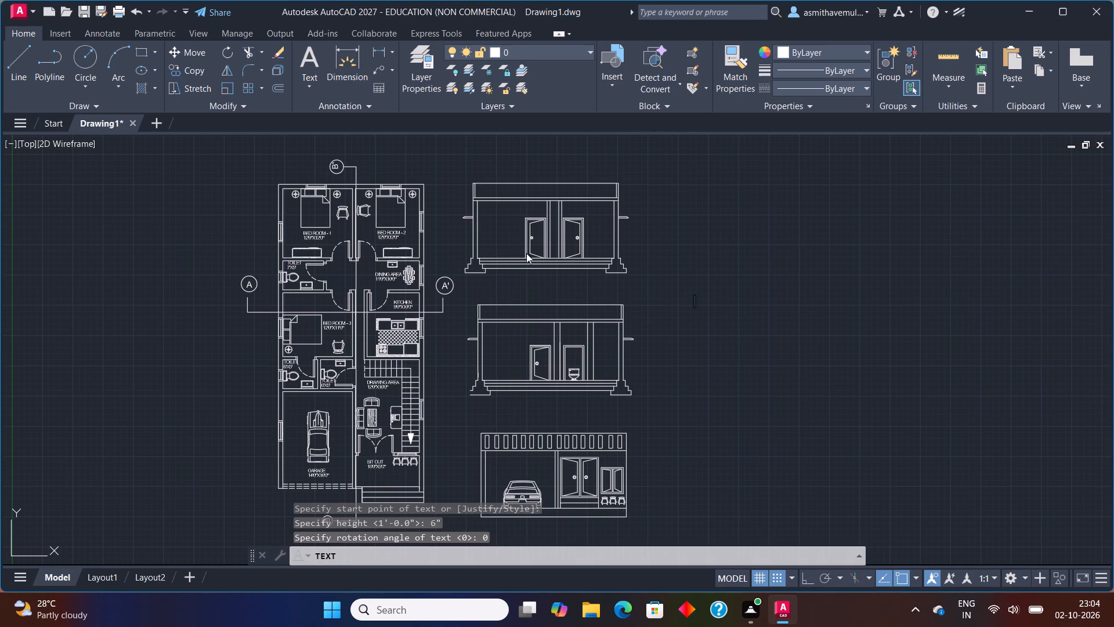
pyautogui.scroll(1, 495, 273)
pyautogui.click(509, 292)
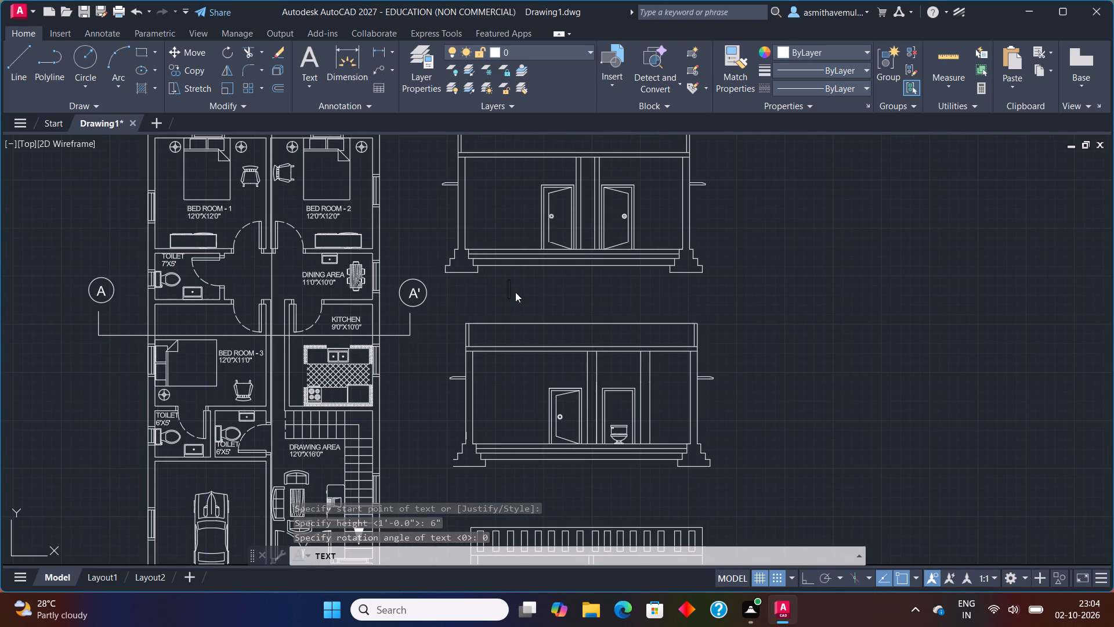
pyautogui.write('SECTION')
pyautogui.press('space')
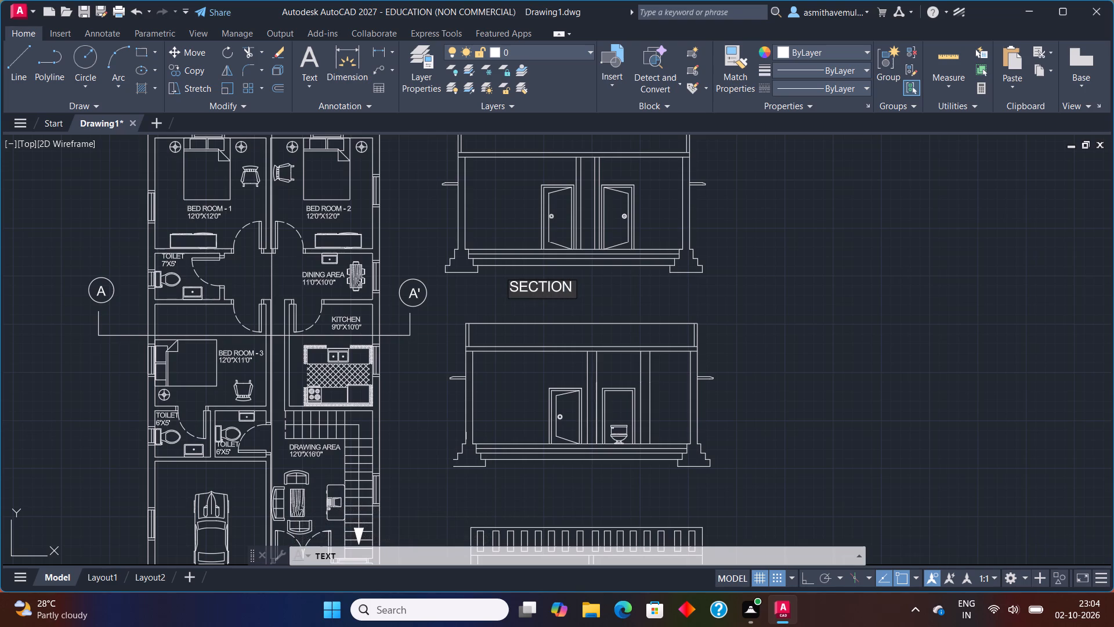
pyautogui.press('a')
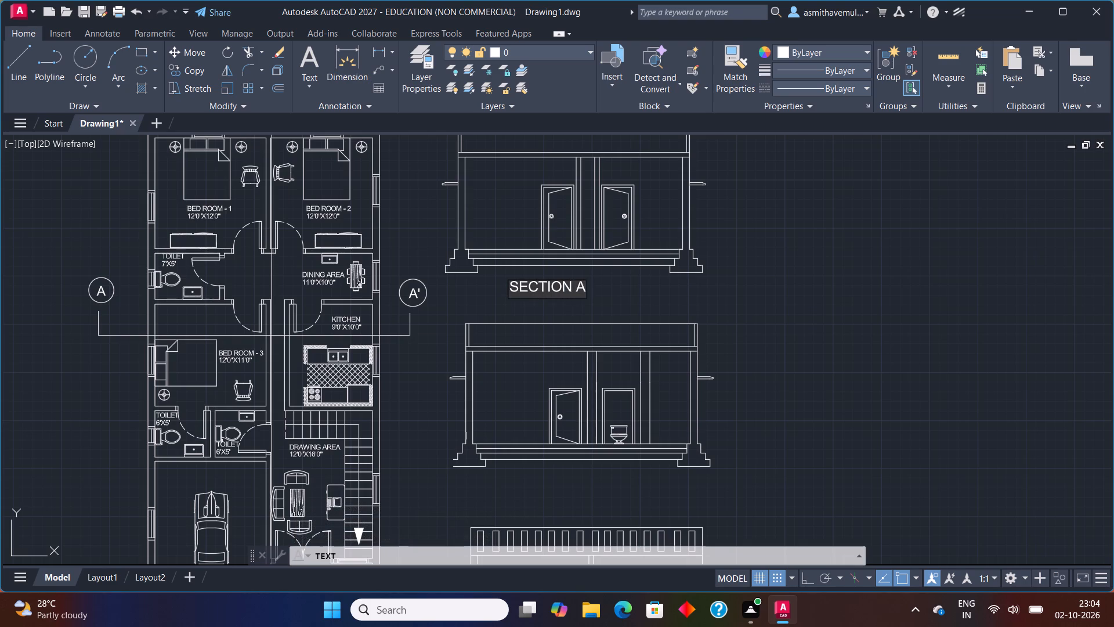
pyautogui.press('space')
pyautogui.write('-')
pyautogui.press('space')
pyautogui.write("A'")
# Add the text label "SECTION B - B'" below the section with the toilet.
pyautogui.moveTo(530, 464); pyautogui.dragTo(577, 368, button='middle')
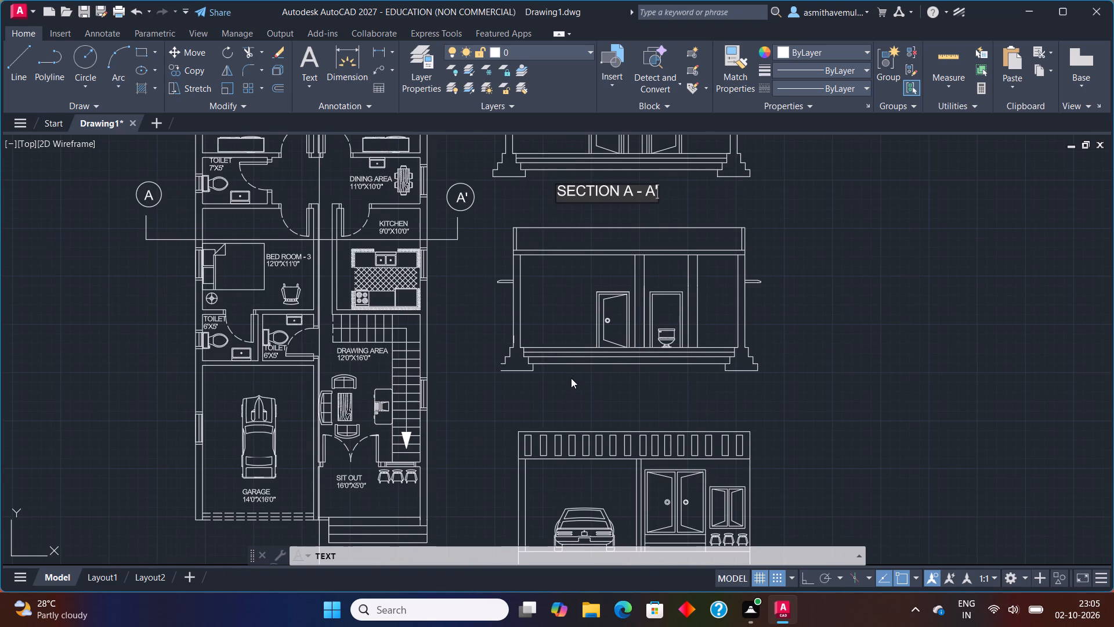
pyautogui.click(576, 395)
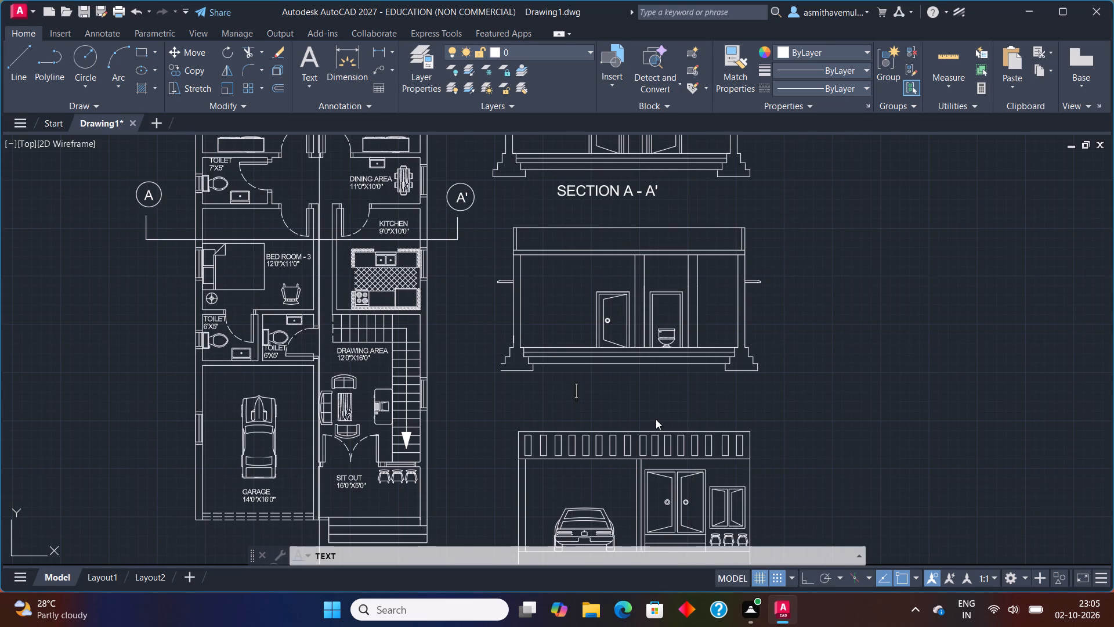
pyautogui.write('SECTION')
pyautogui.press('space')
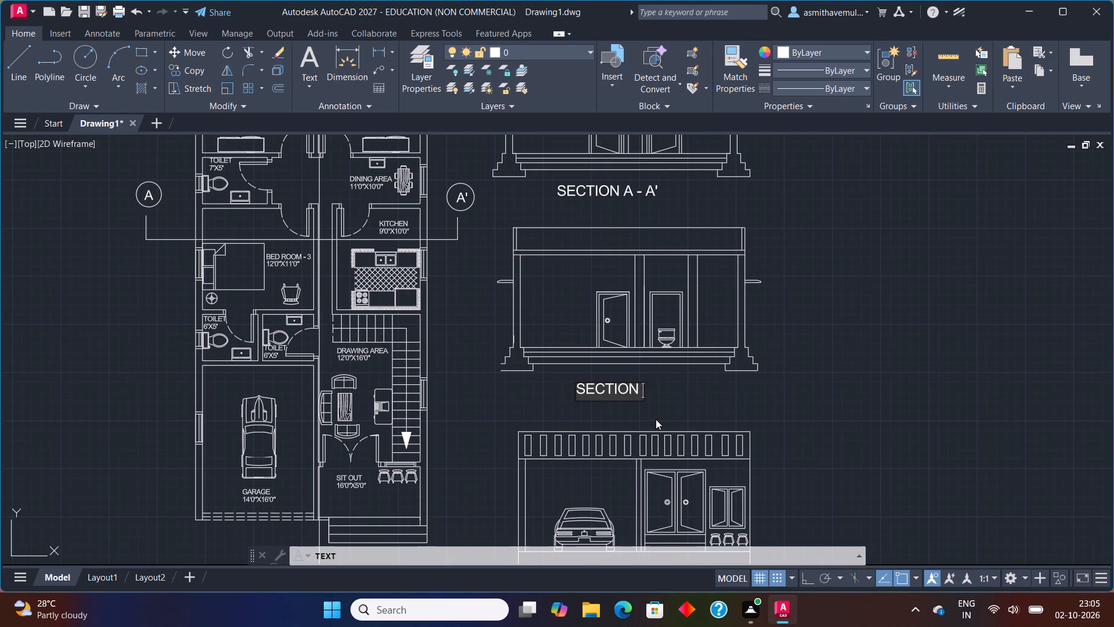
pyautogui.press('-')
pyautogui.press('-')
pyautogui.press('BackSpace')
pyautogui.press('BackSpace')
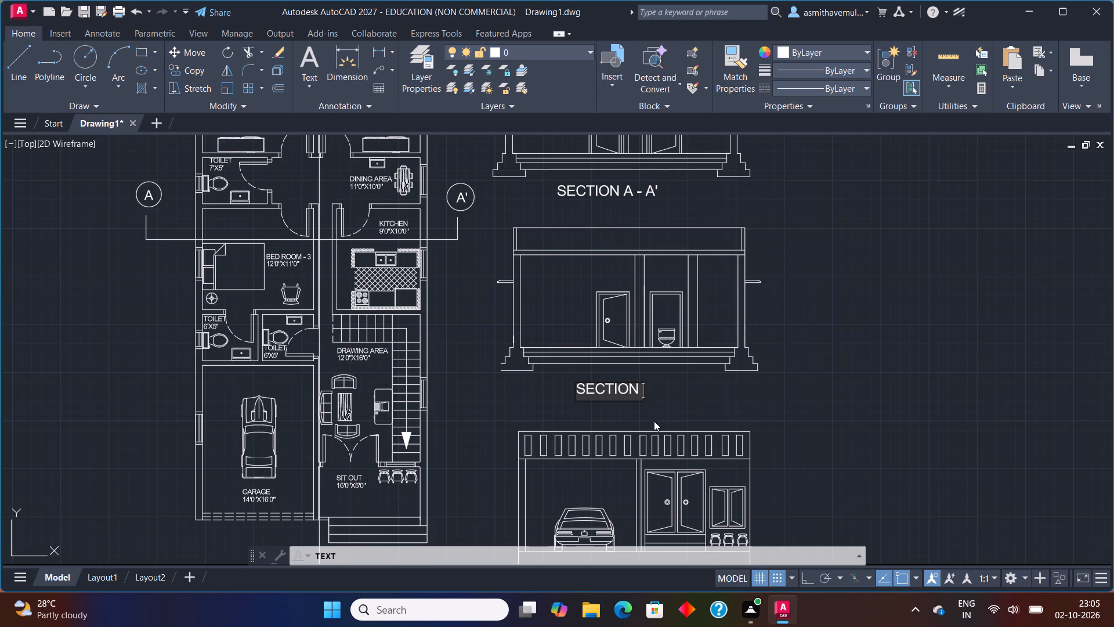
pyautogui.write('B')
pyautogui.press('space')
pyautogui.press('-')
pyautogui.press('space')
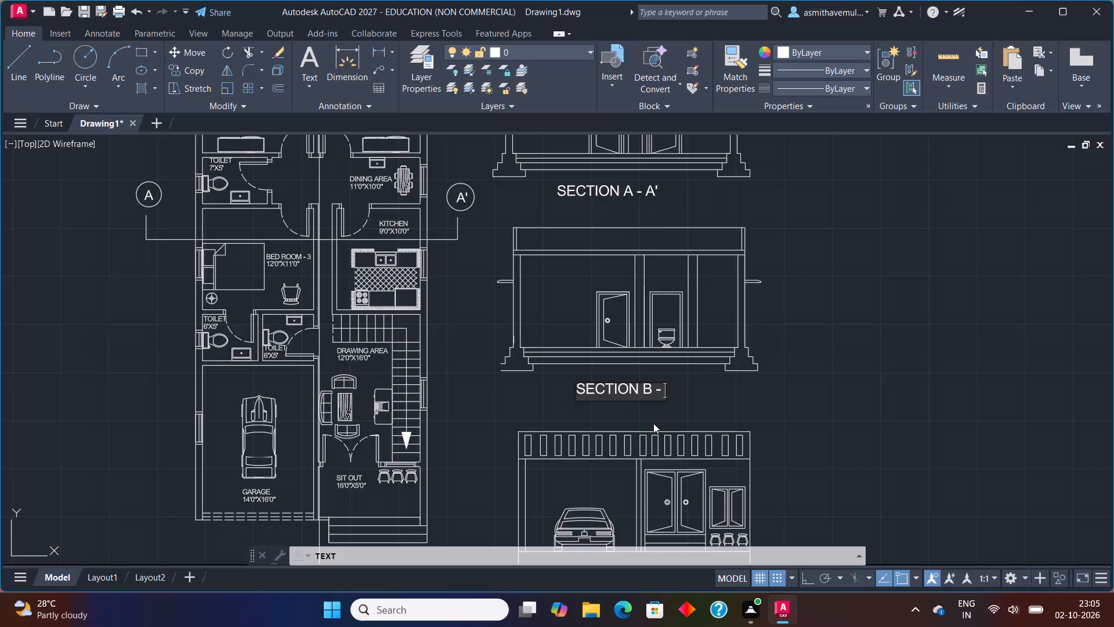
pyautogui.press('b')
pyautogui.press("'")
# Add the text label "ELEVATION" below the front elevation with the car.
pyautogui.scroll(-1, 667, 395)
pyautogui.moveTo(663, 412); pyautogui.dragTo(690, 237, button='middle')
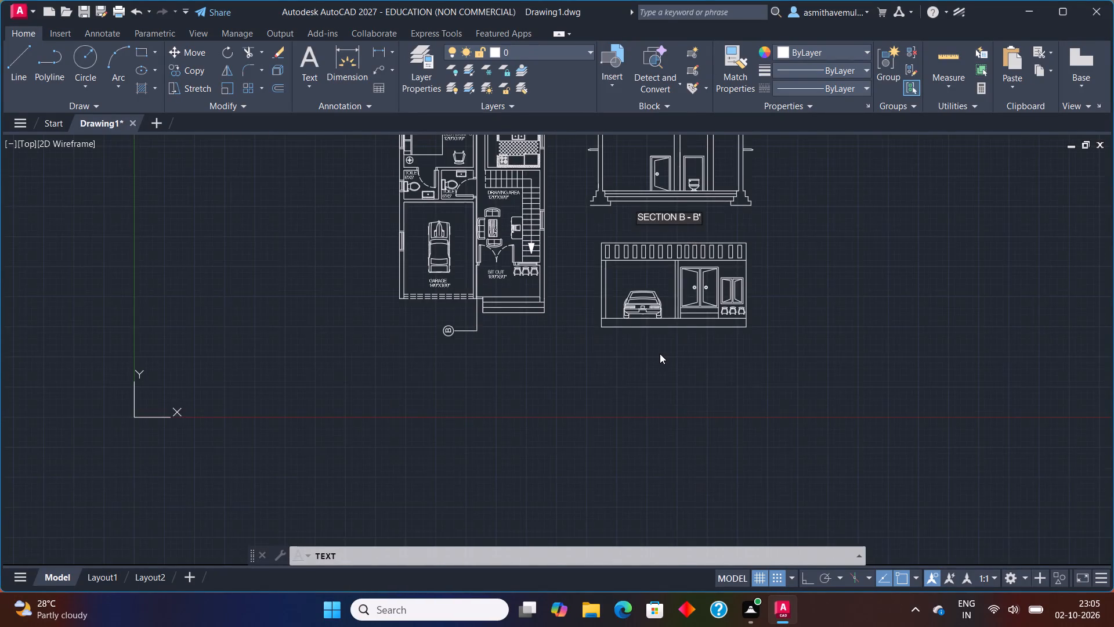
pyautogui.scroll(1, 660, 354)
pyautogui.click(639, 353)
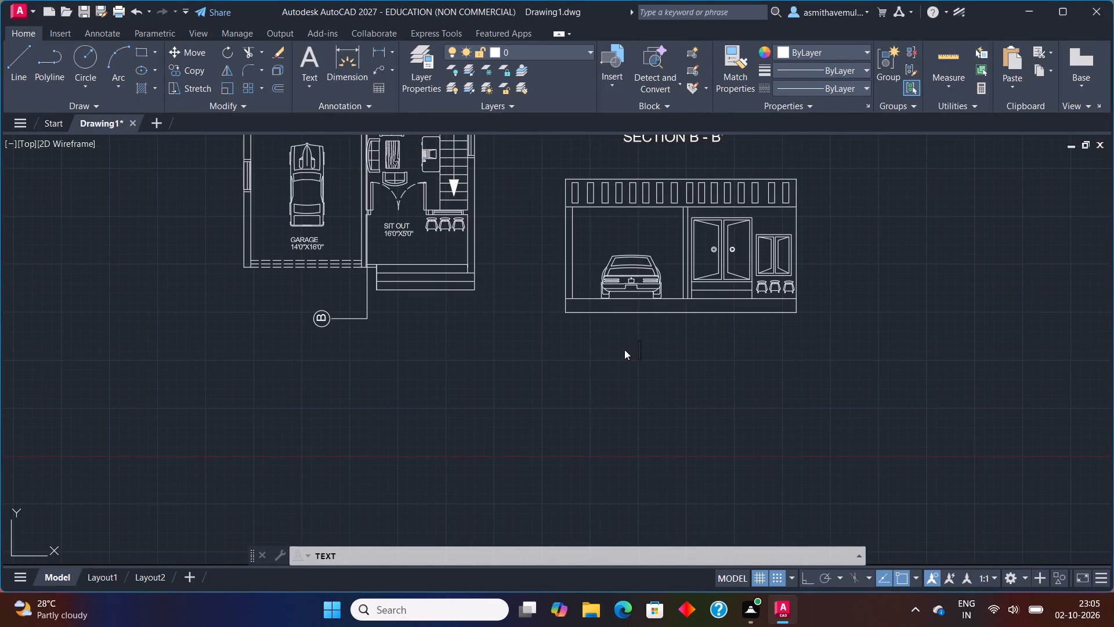
pyautogui.click(625, 348)
pyautogui.press('e')
pyautogui.write('LEVATIO')
pyautogui.press('n')
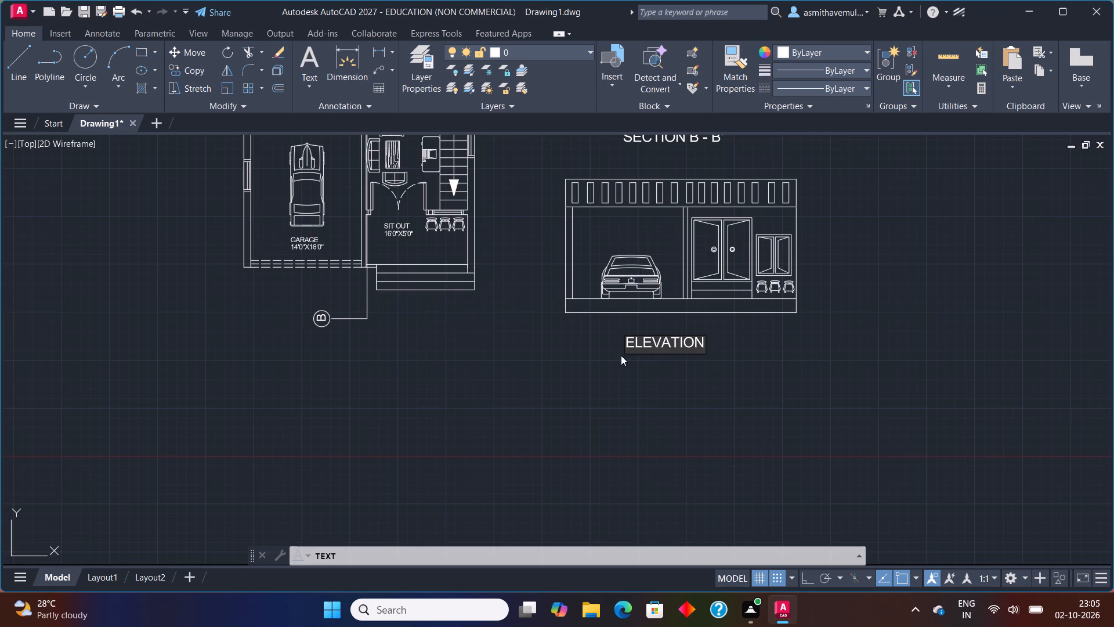
# Add the text label "PLAN" below the floor plan's B section marker and end the Text command.
pyautogui.moveTo(556, 335); pyautogui.dragTo(721, 285, button='middle')
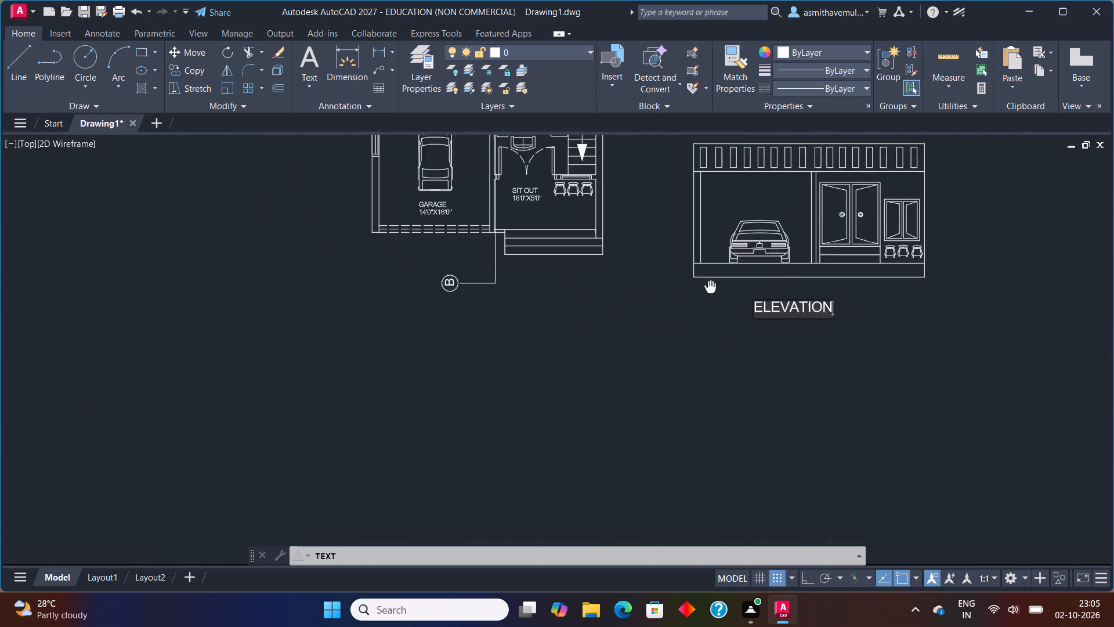
pyautogui.moveTo(721, 285); pyautogui.dragTo(772, 268, button='middle')
pyautogui.click(530, 296)
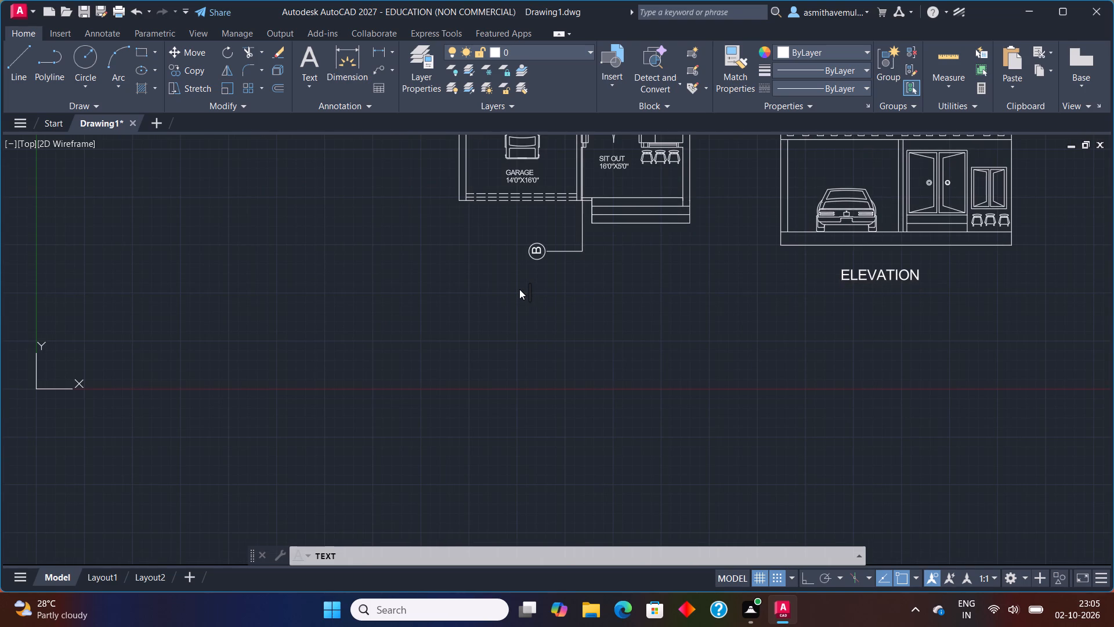
pyautogui.write('PLAN')
pyautogui.click(475, 289)
pyautogui.press('Escape')
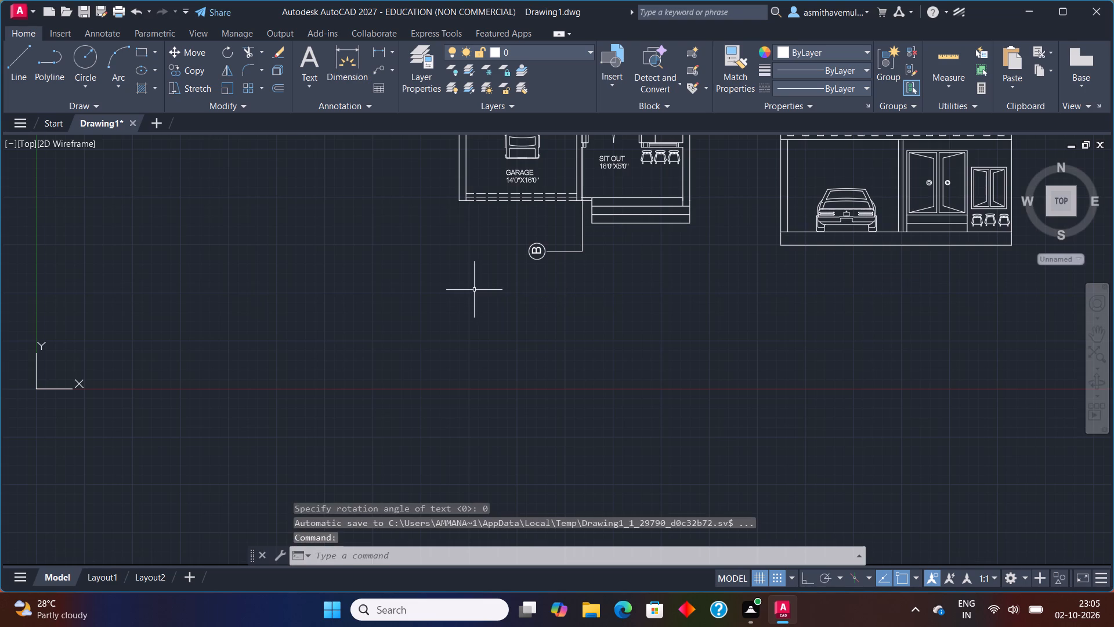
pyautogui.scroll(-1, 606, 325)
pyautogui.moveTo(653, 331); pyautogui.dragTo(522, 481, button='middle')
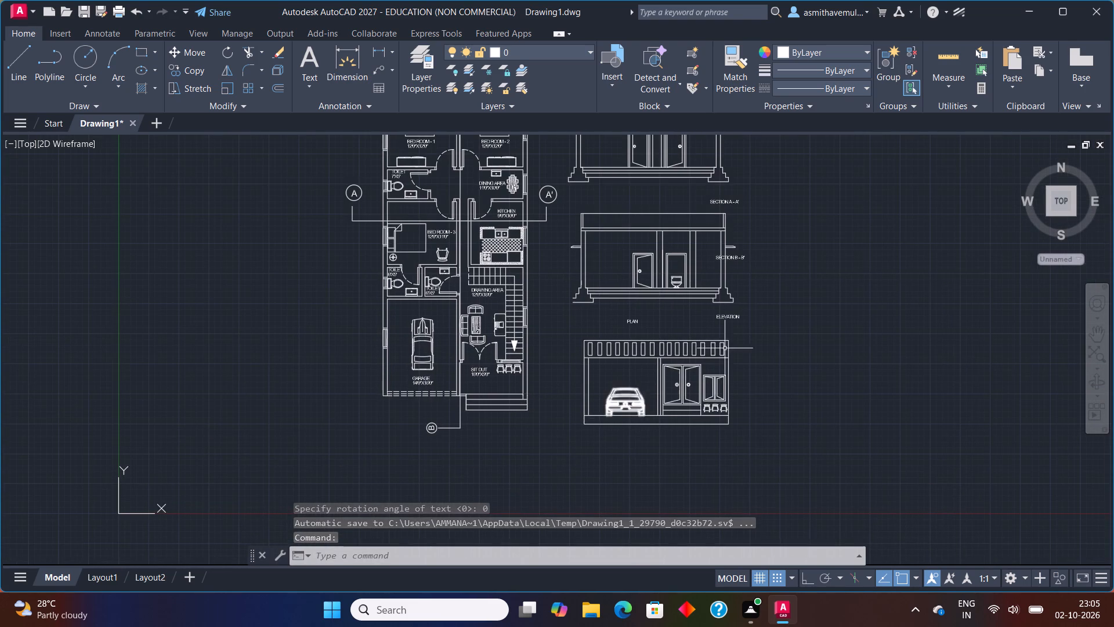
# Move the "PLAN" label from above the front elevation to below the floor plan, near the lower B section marker.
pyautogui.scroll(1, 750, 326)
pyautogui.moveTo(751, 321); pyautogui.dragTo(758, 388, button='middle')
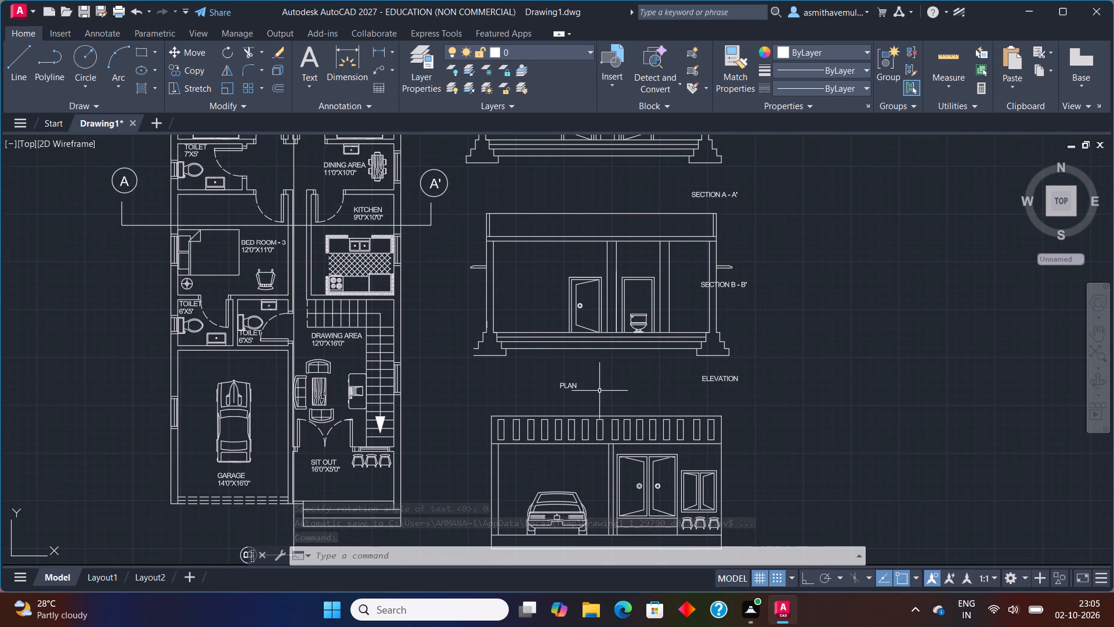
pyautogui.moveTo(594, 388); pyautogui.dragTo(511, 390)
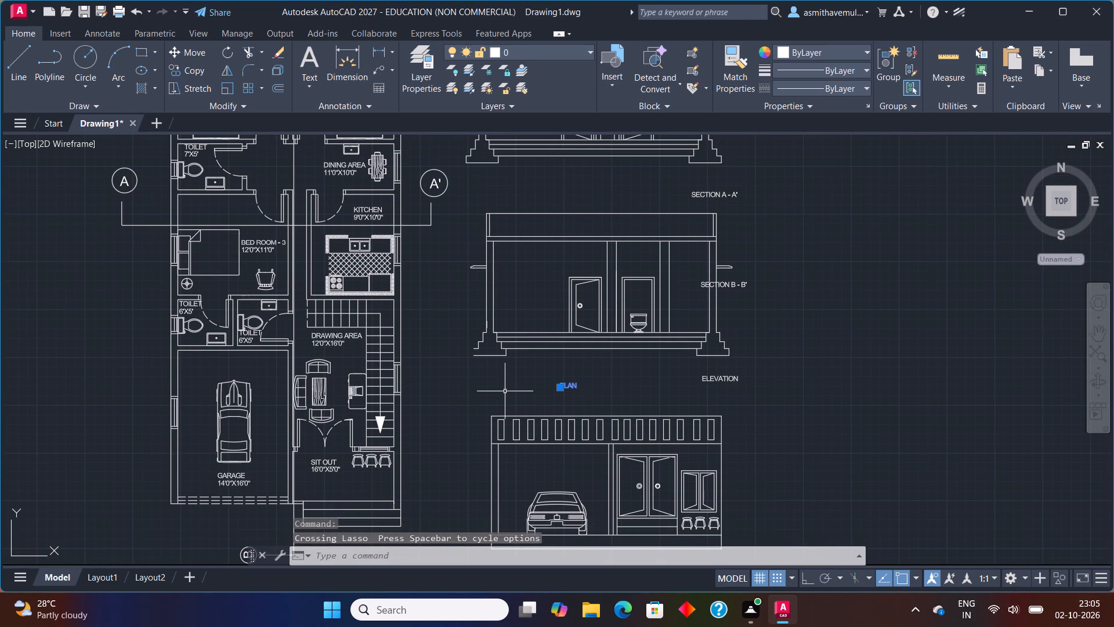
pyautogui.press('m')
pyautogui.press('Return')
pyautogui.click(575, 385)
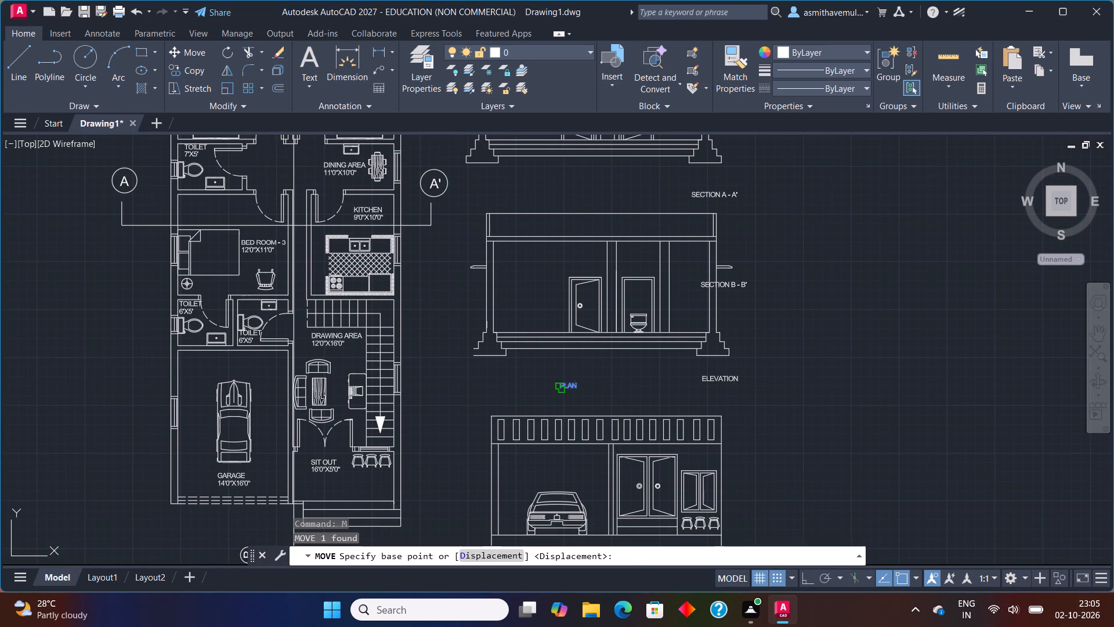
pyautogui.moveTo(412, 451); pyautogui.dragTo(595, 146, button='middle')
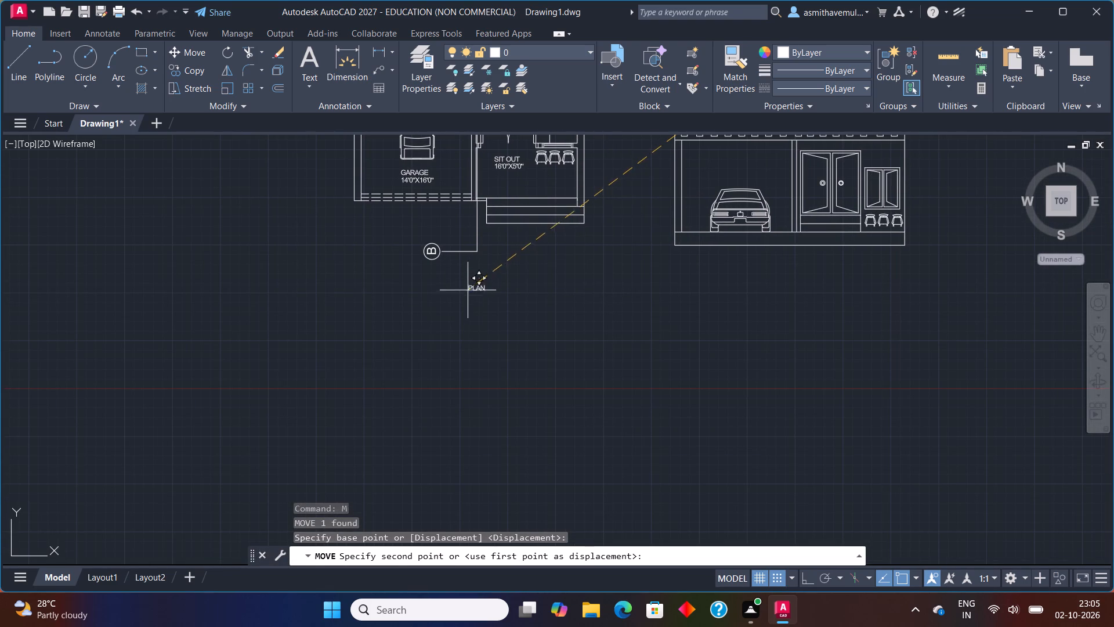
pyautogui.click(451, 289)
# Move the "ELEVATION" label from above the front elevation to centred below it.
pyautogui.moveTo(772, 301); pyautogui.dragTo(749, 317, button='middle')
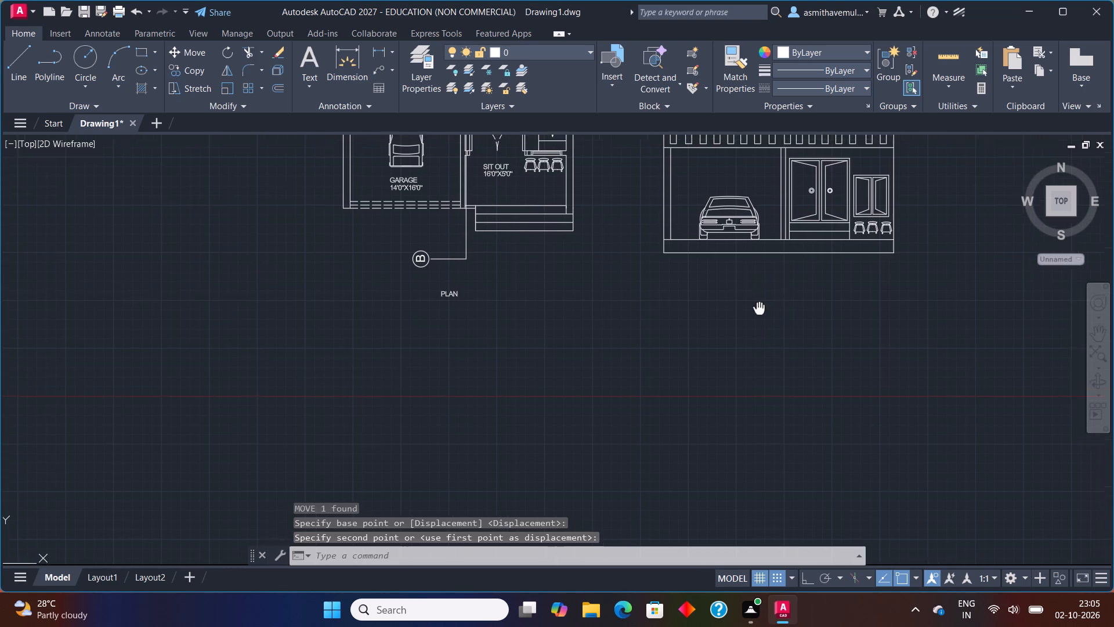
pyautogui.moveTo(749, 317); pyautogui.dragTo(439, 499, button='middle')
pyautogui.moveTo(663, 255); pyautogui.dragTo(548, 279)
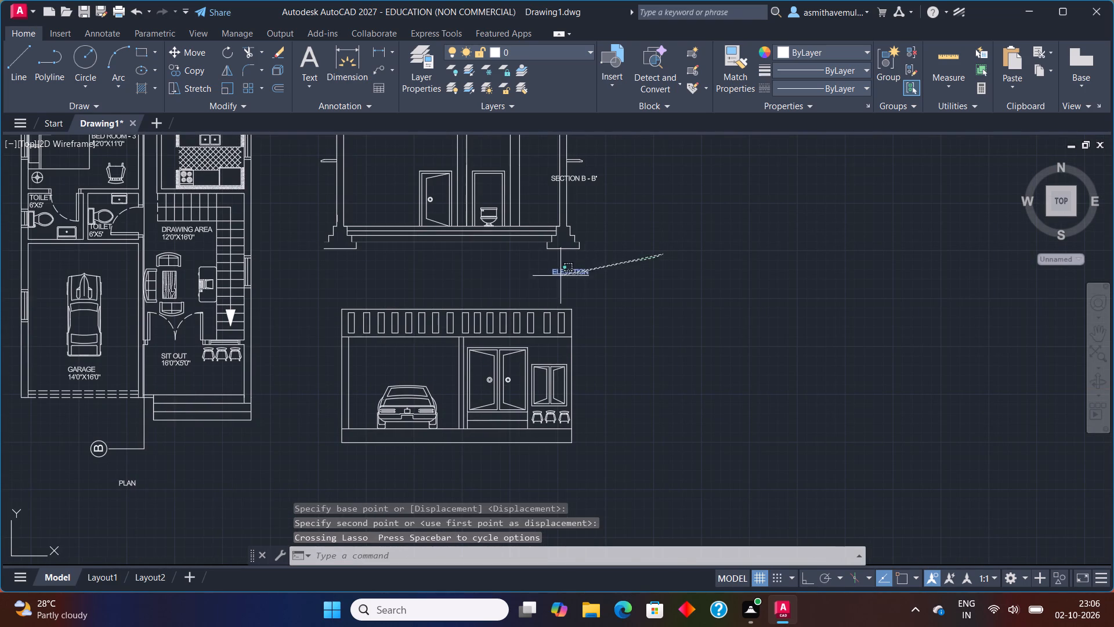
pyautogui.moveTo(548, 279); pyautogui.dragTo(505, 287)
pyautogui.press('m')
pyautogui.press('Return')
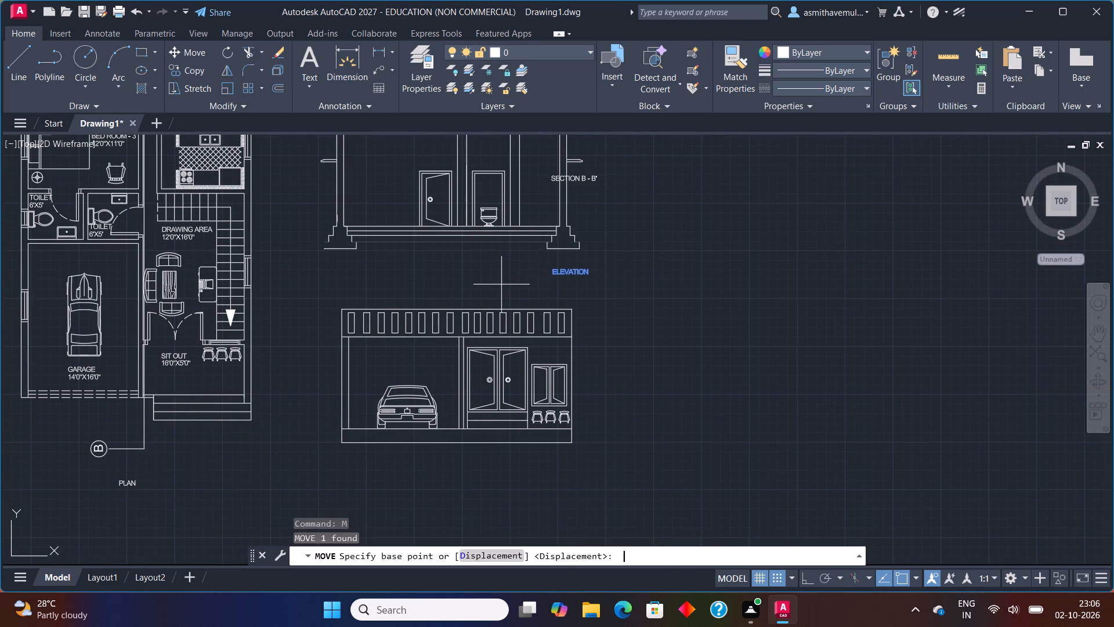
pyautogui.click(576, 275)
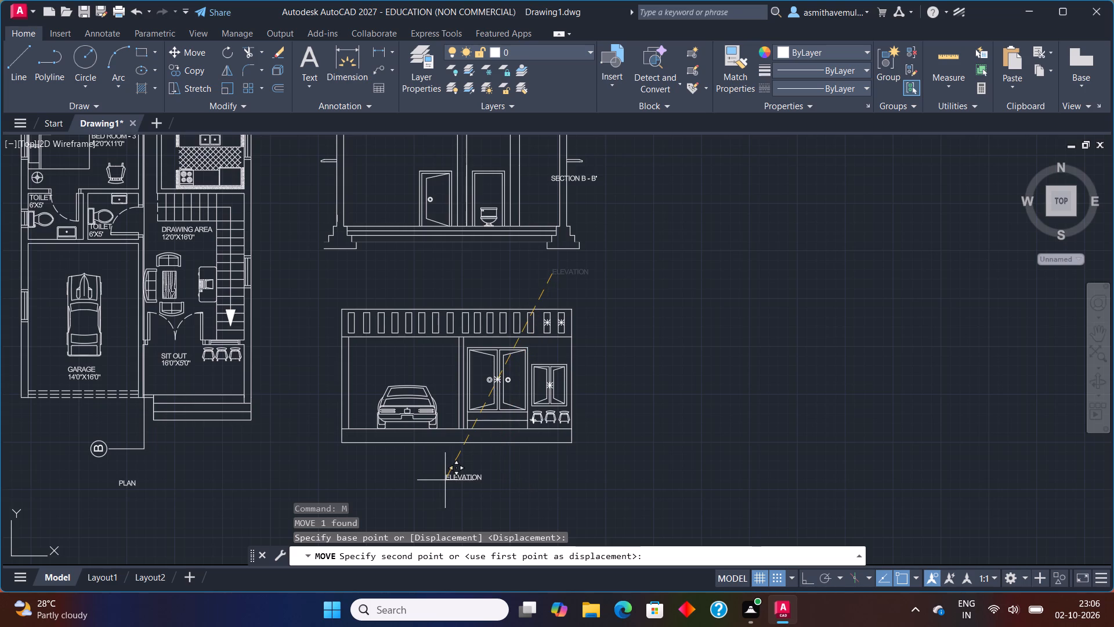
pyautogui.click(444, 479)
# Move the "SECTION B - B'" label to centred below the section with the toilet.
pyautogui.moveTo(838, 307); pyautogui.dragTo(977, 431, button='middle')
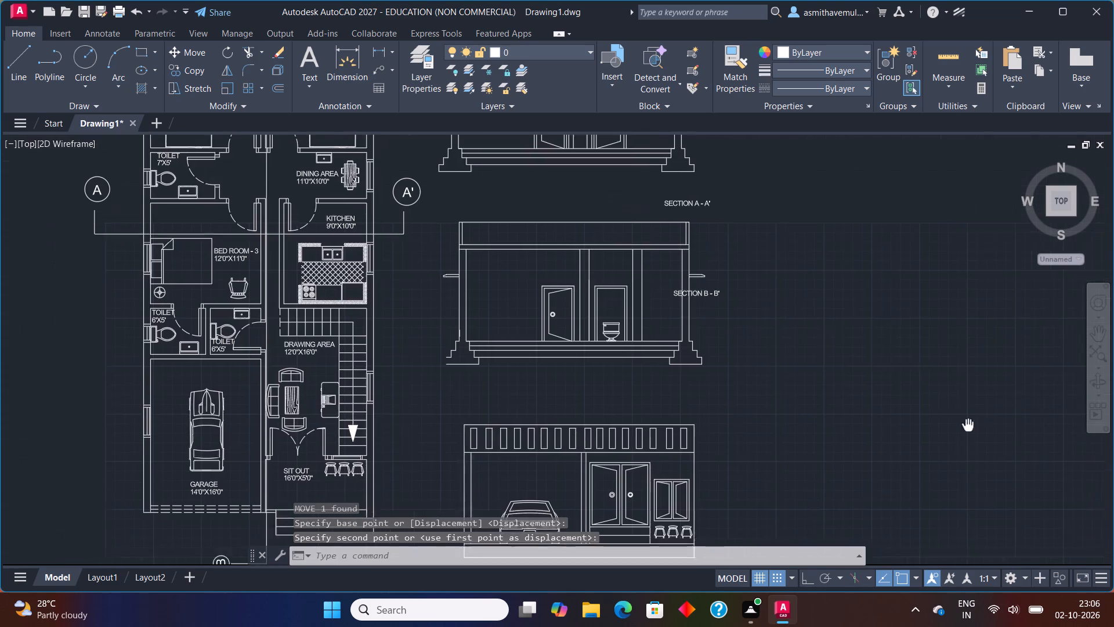
pyautogui.moveTo(977, 431); pyautogui.dragTo(978, 431, button='middle')
pyautogui.click(715, 302)
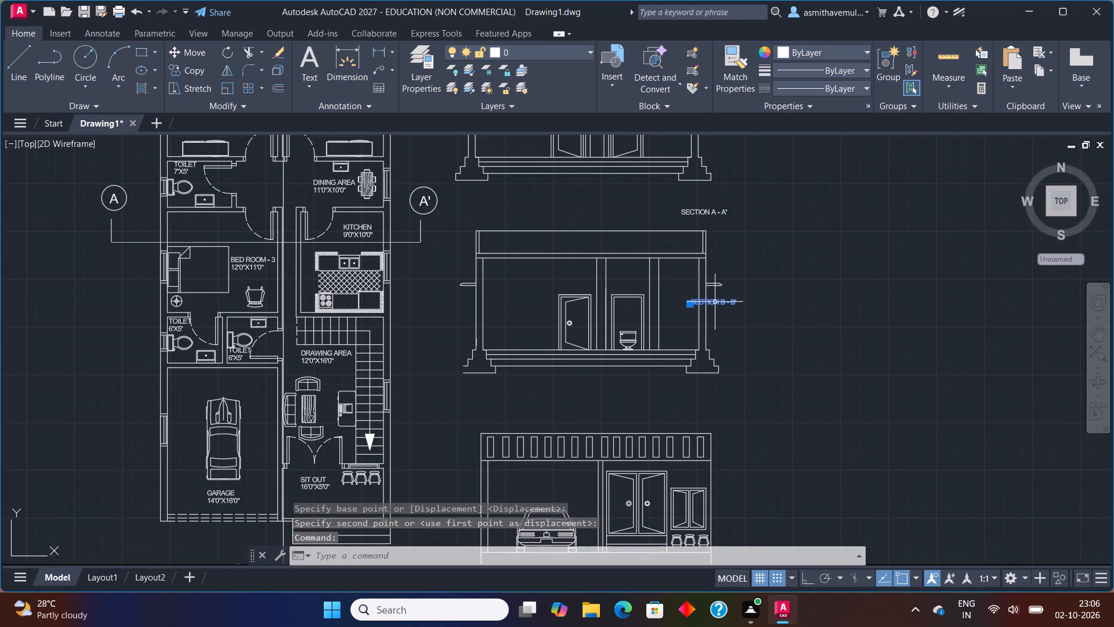
pyautogui.press('m')
pyautogui.press('Return')
pyautogui.click(715, 302)
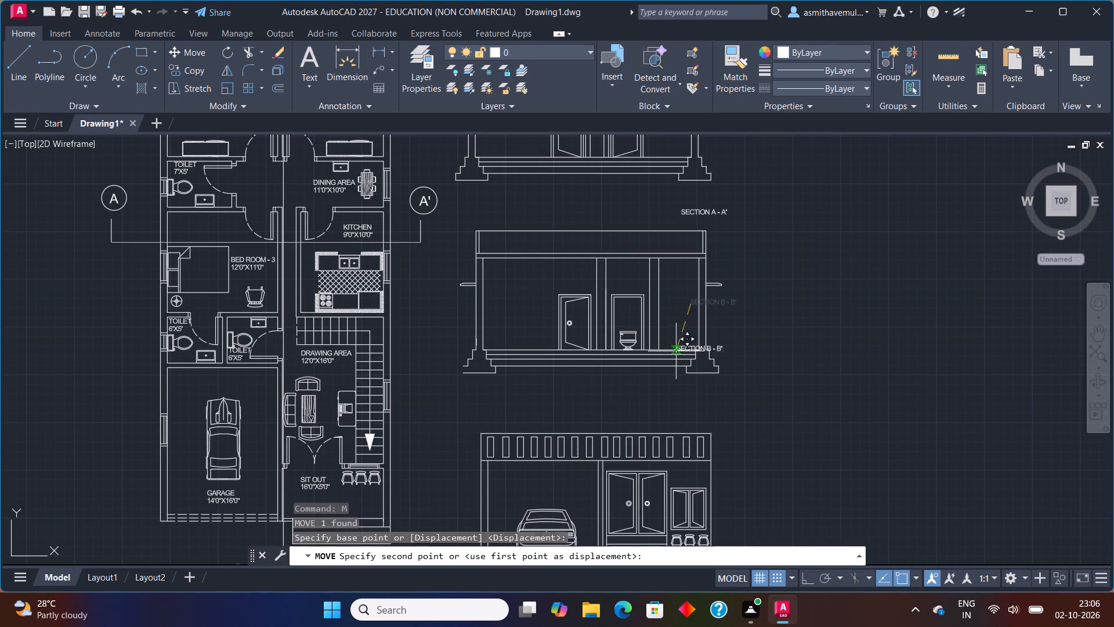
pyautogui.click(566, 397)
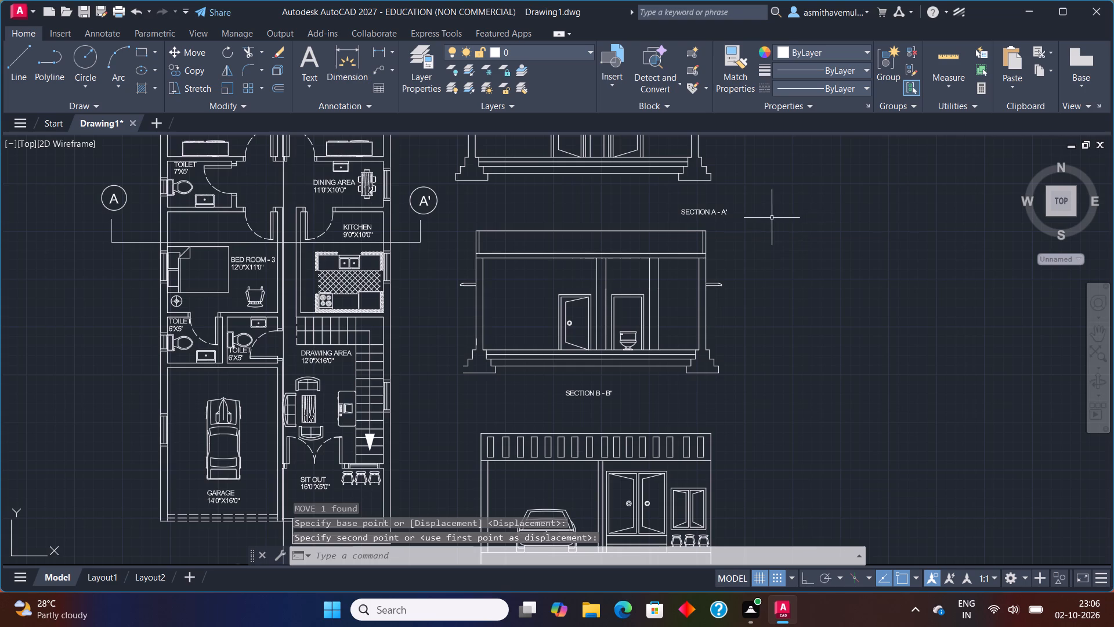
# Move the "SECTION A - A'" label to centred just below the two-door section.
pyautogui.moveTo(717, 209); pyautogui.dragTo(735, 234)
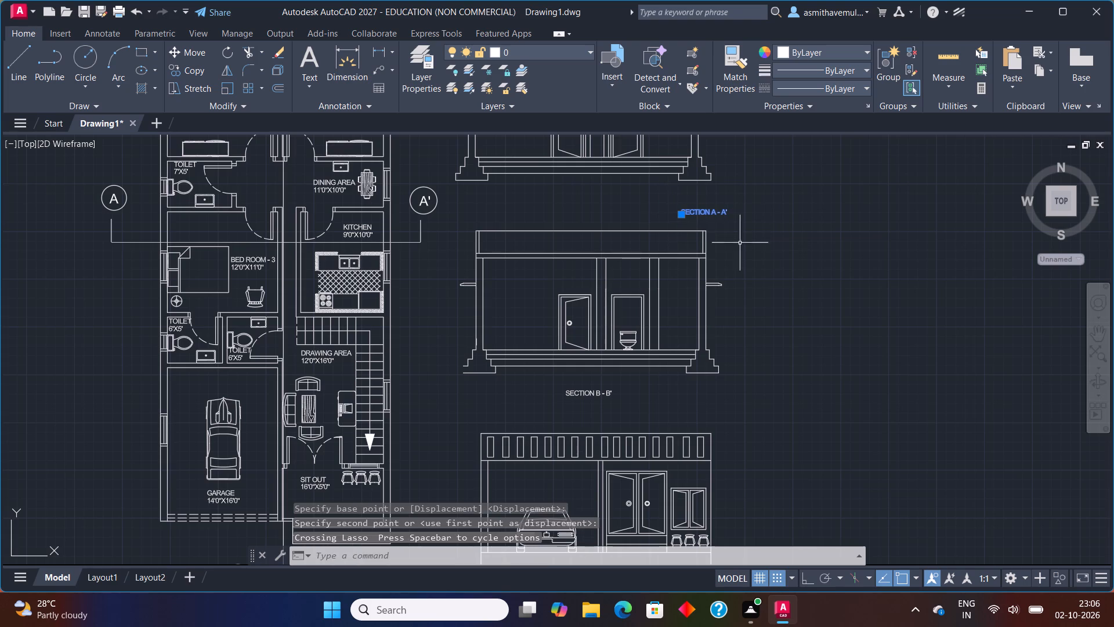
pyautogui.press('m')
pyautogui.press('Return')
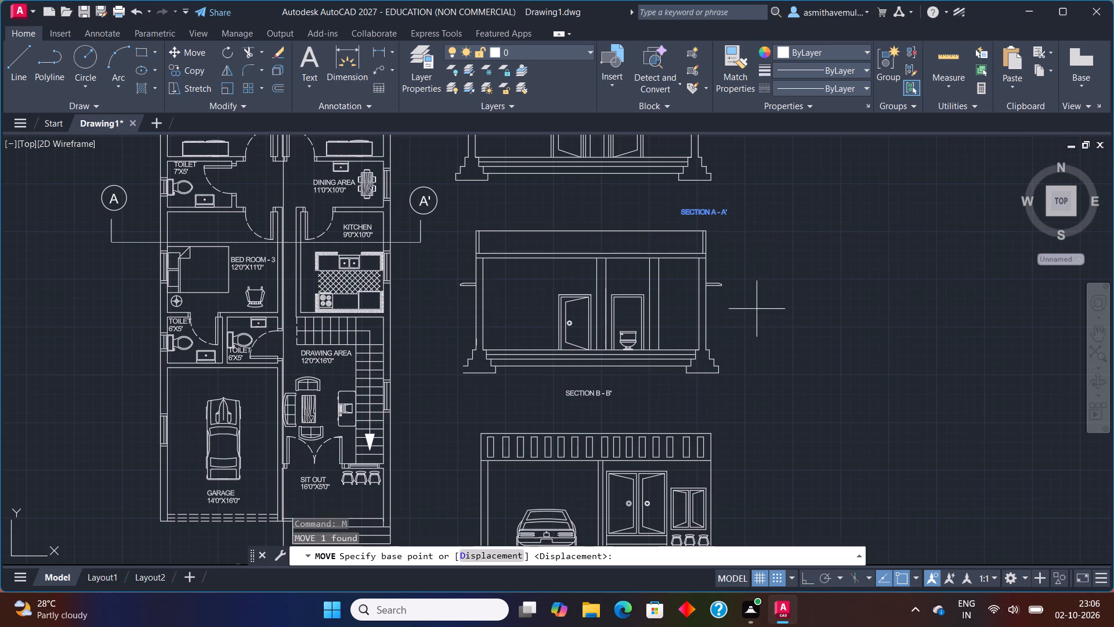
pyautogui.click(708, 212)
pyautogui.click(570, 197)
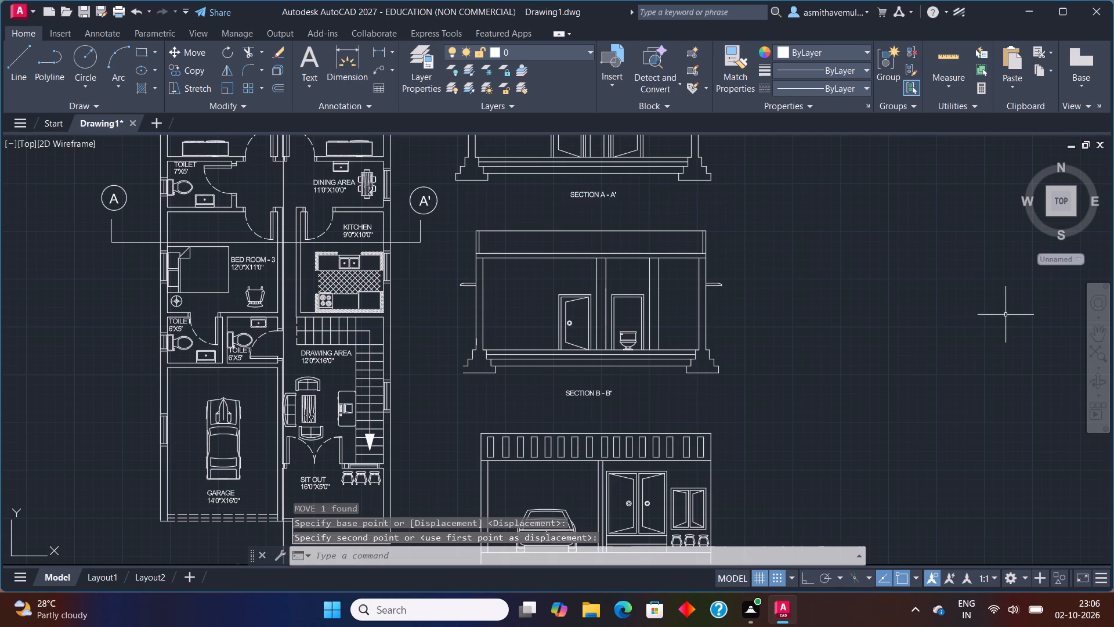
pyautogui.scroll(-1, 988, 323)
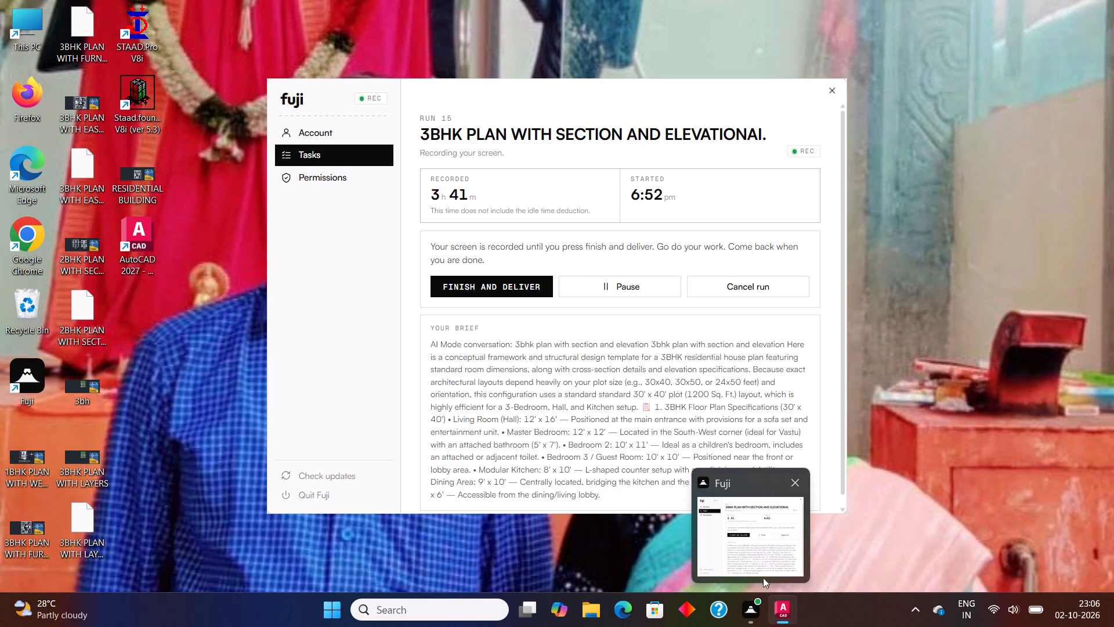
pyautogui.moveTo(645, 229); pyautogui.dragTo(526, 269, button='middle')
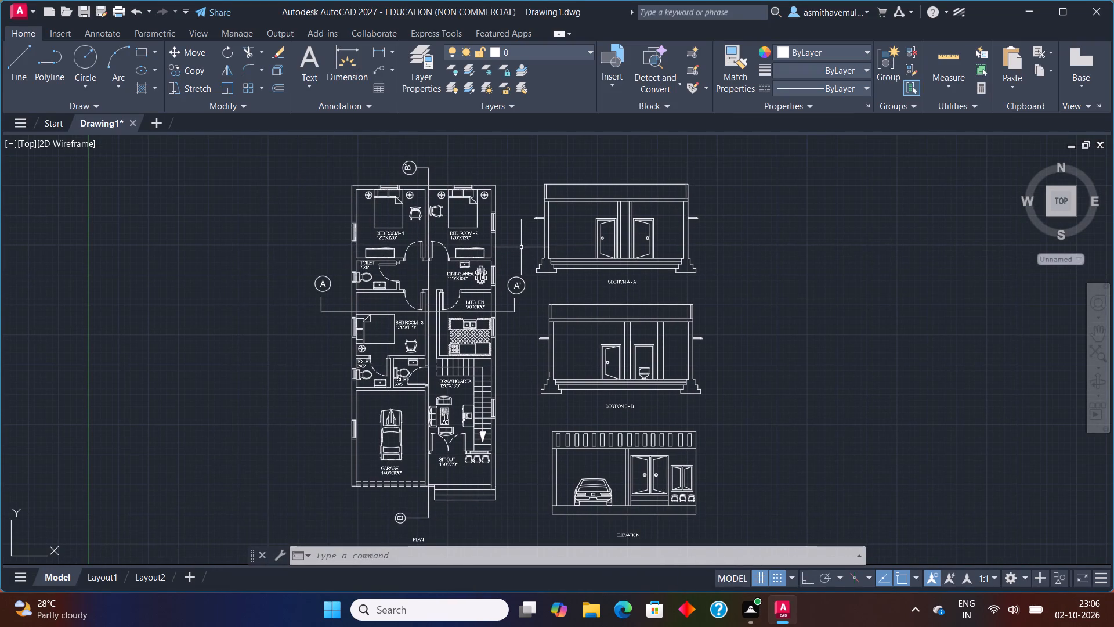
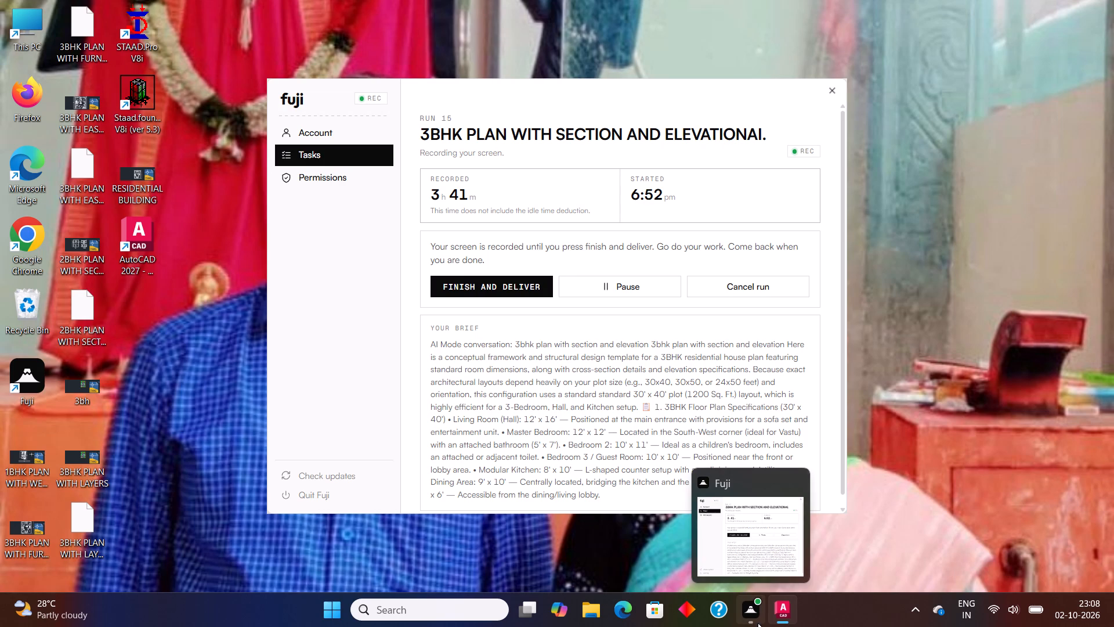
# Draw a large landscape rectangle in the empty space to the right of the section and elevation drawings.
pyautogui.moveTo(775, 415); pyautogui.dragTo(493, 351, button='middle')
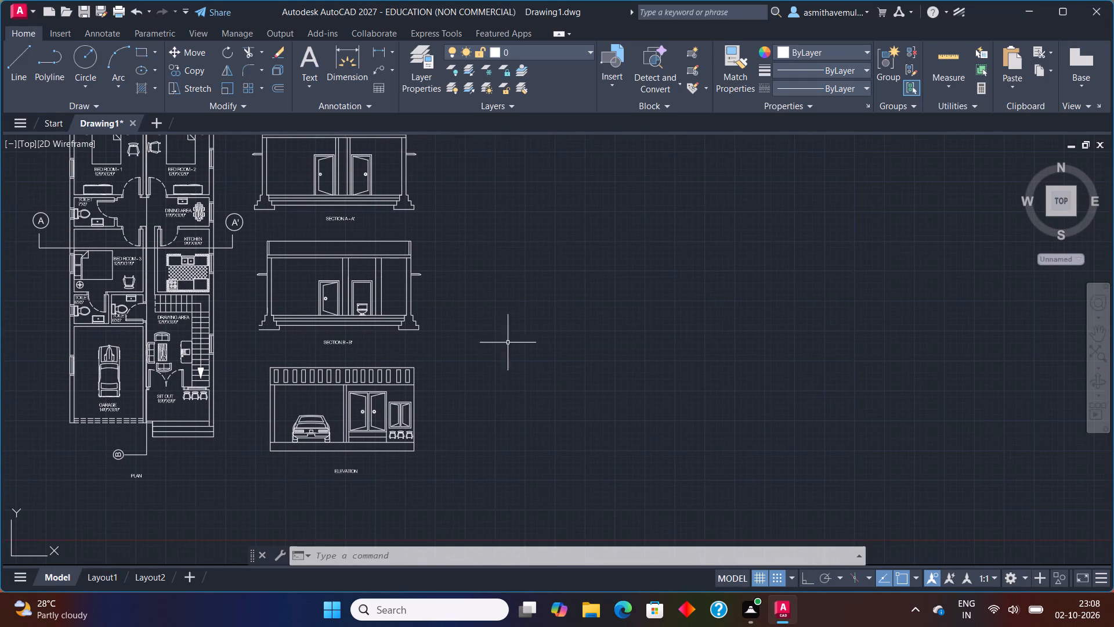
pyautogui.write('REC')
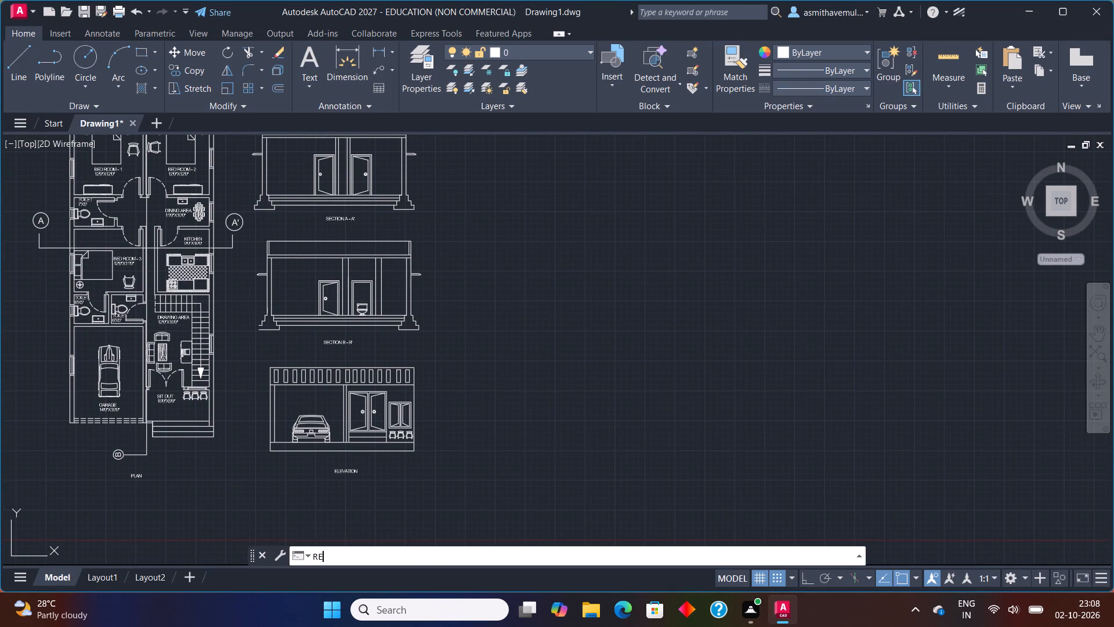
pyautogui.press('Return')
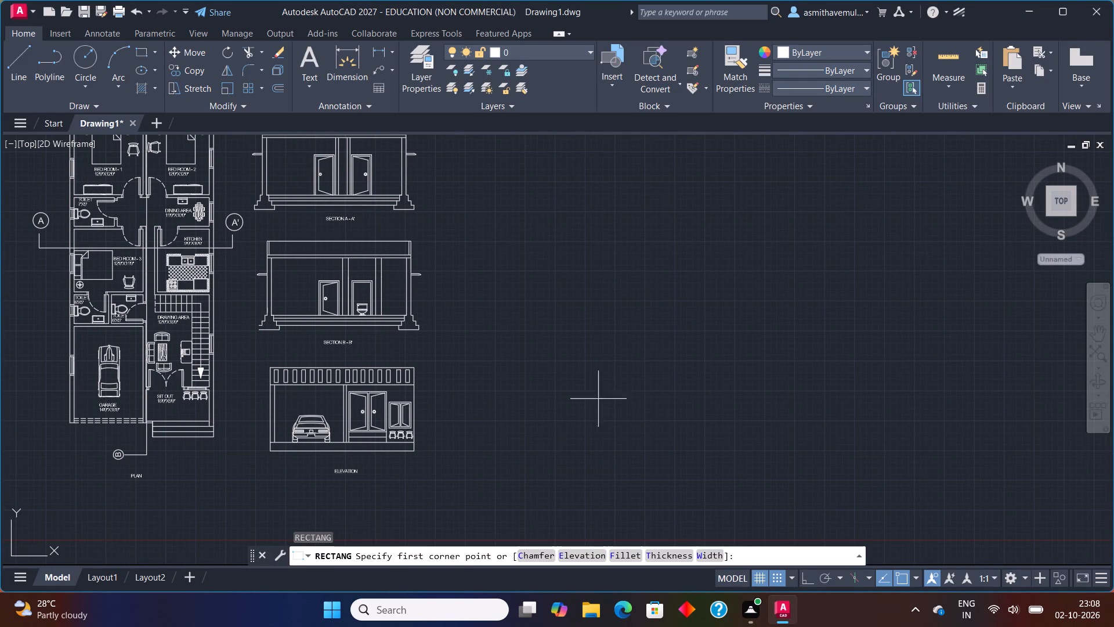
pyautogui.click(589, 419)
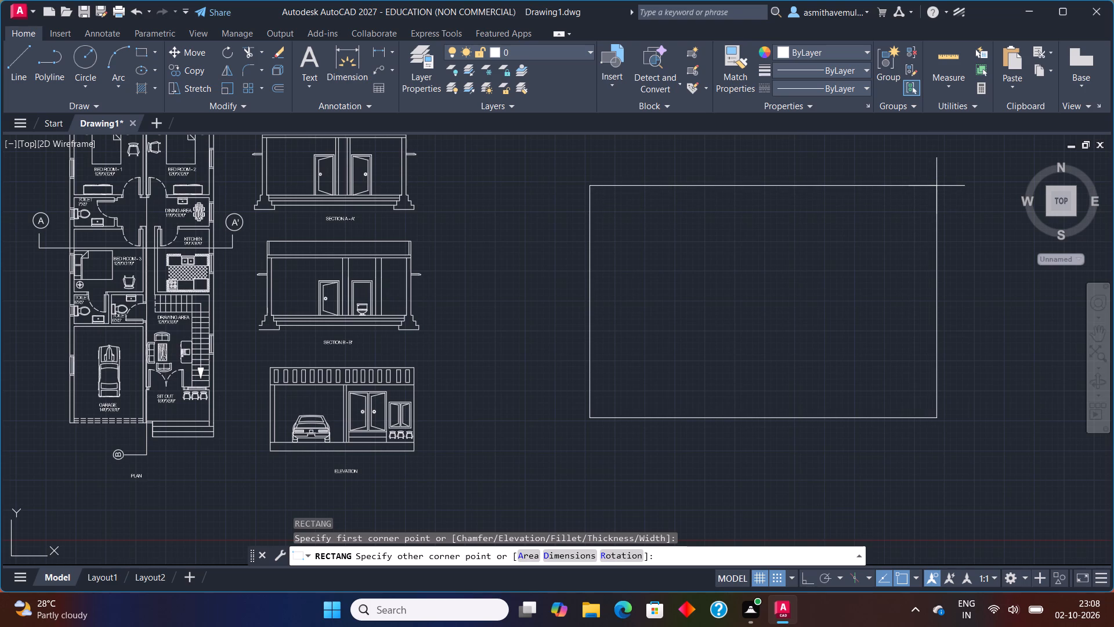
pyautogui.click(936, 183)
# Draw three successively smaller rectangles nested inside the large rectangle, leaving a roughly even margin between them.
pyautogui.moveTo(906, 218); pyautogui.dragTo(873, 270, button='middle')
pyautogui.write('RE')
pyautogui.press('c')
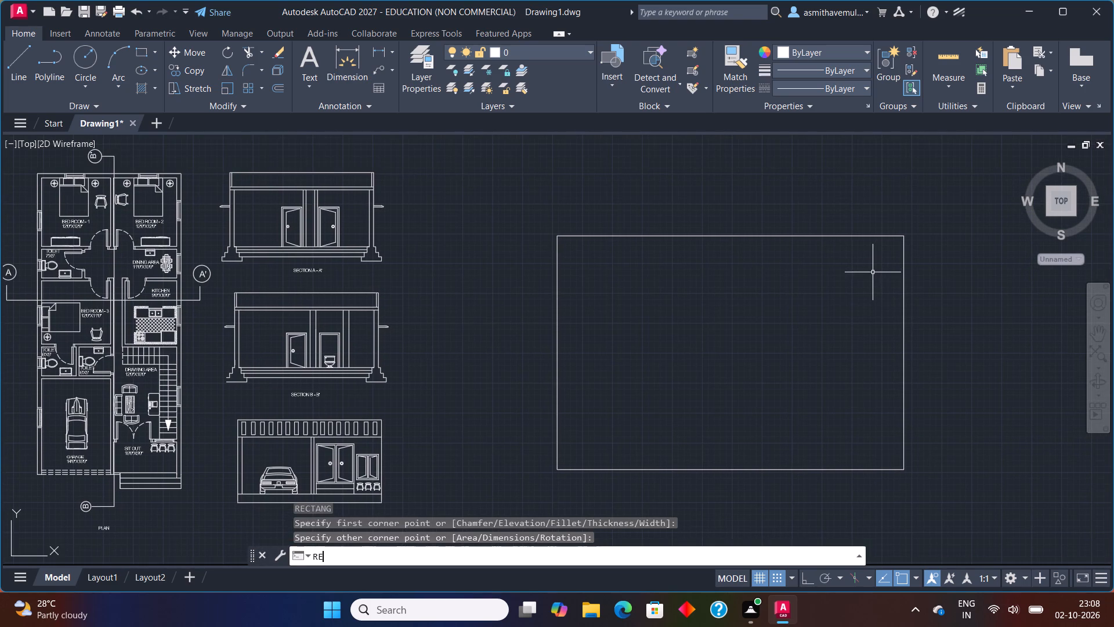
pyautogui.click(870, 273)
pyautogui.press('Return')
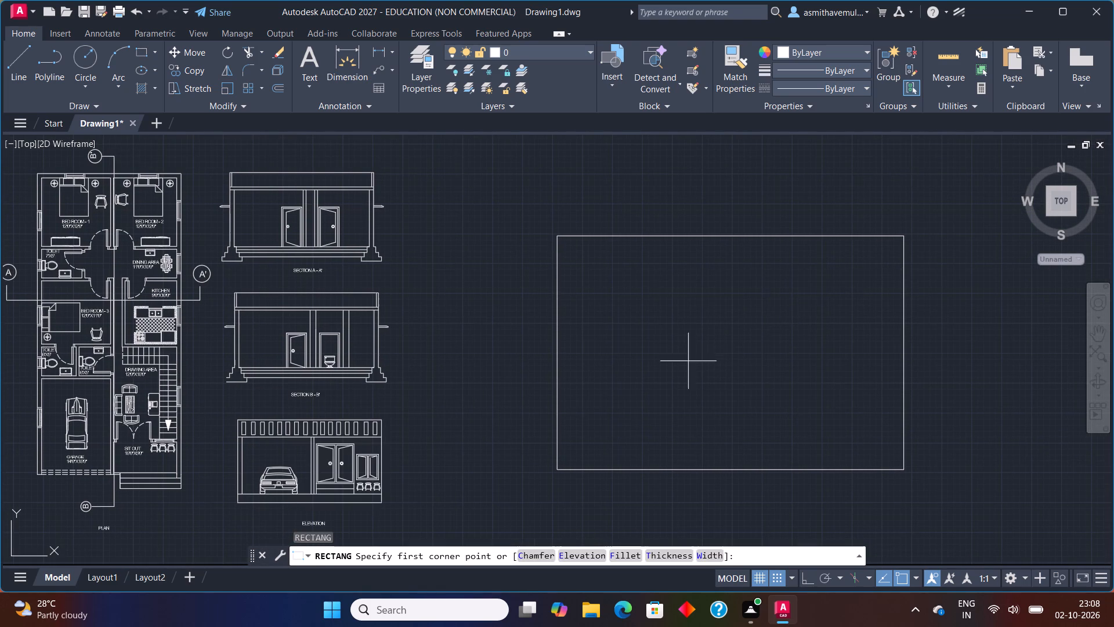
pyautogui.click(587, 449)
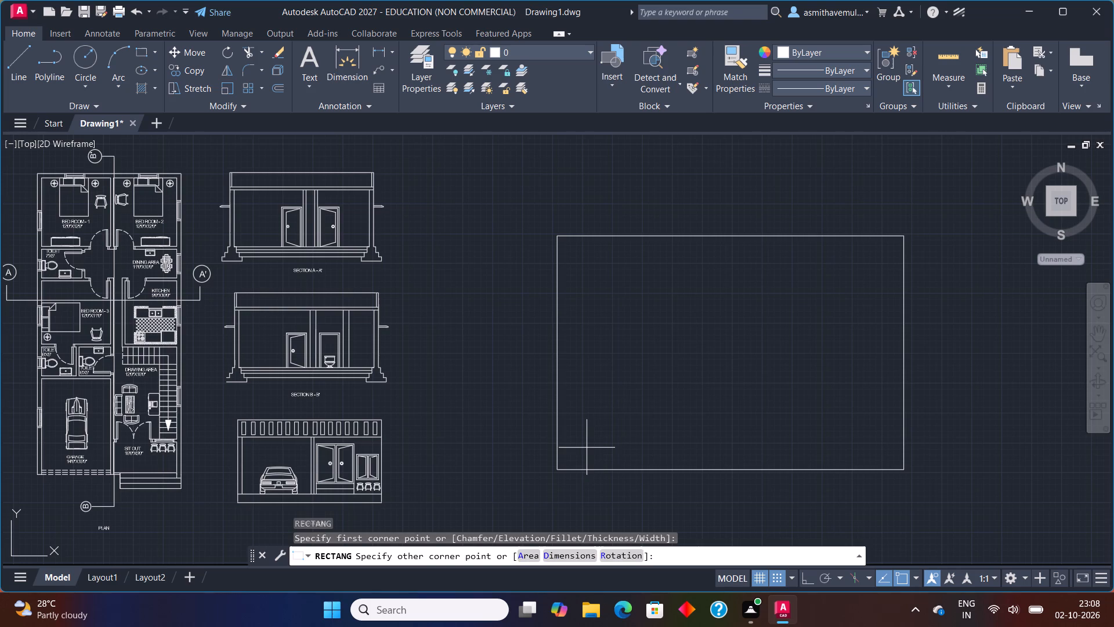
pyautogui.click(877, 260)
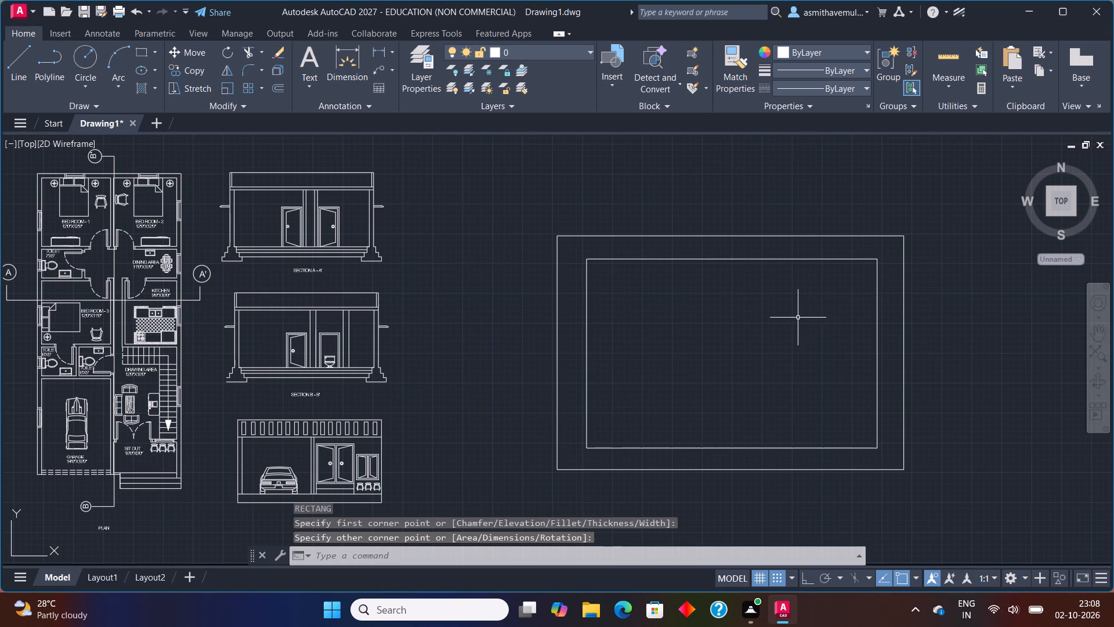
pyautogui.press('space')
pyautogui.click(620, 424)
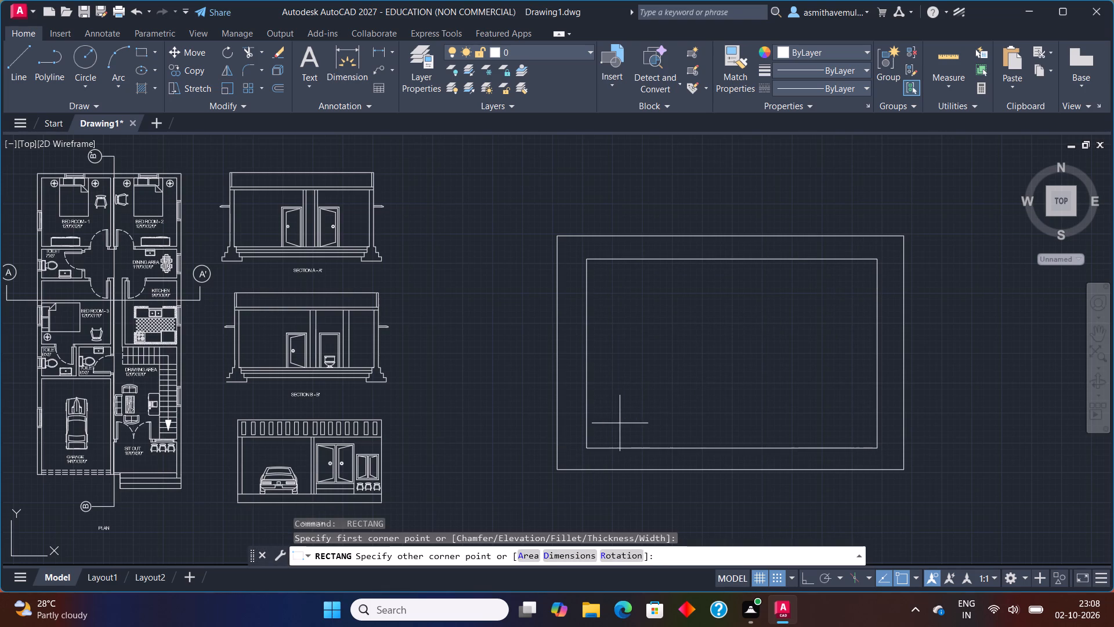
pyautogui.click(852, 280)
pyautogui.press('space')
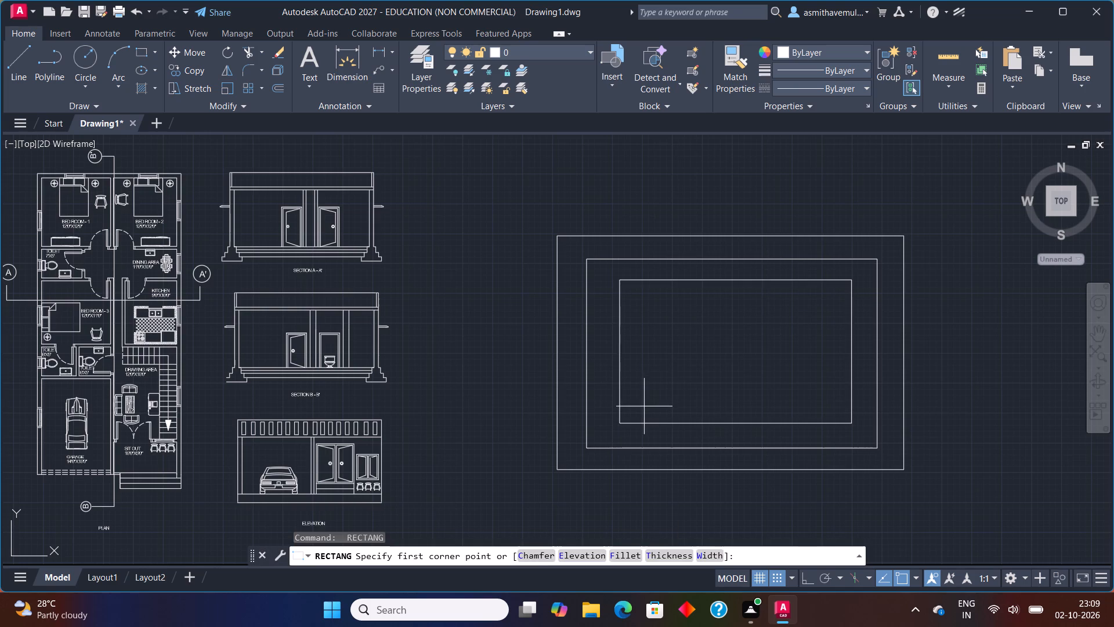
pyautogui.click(644, 407)
pyautogui.click(820, 304)
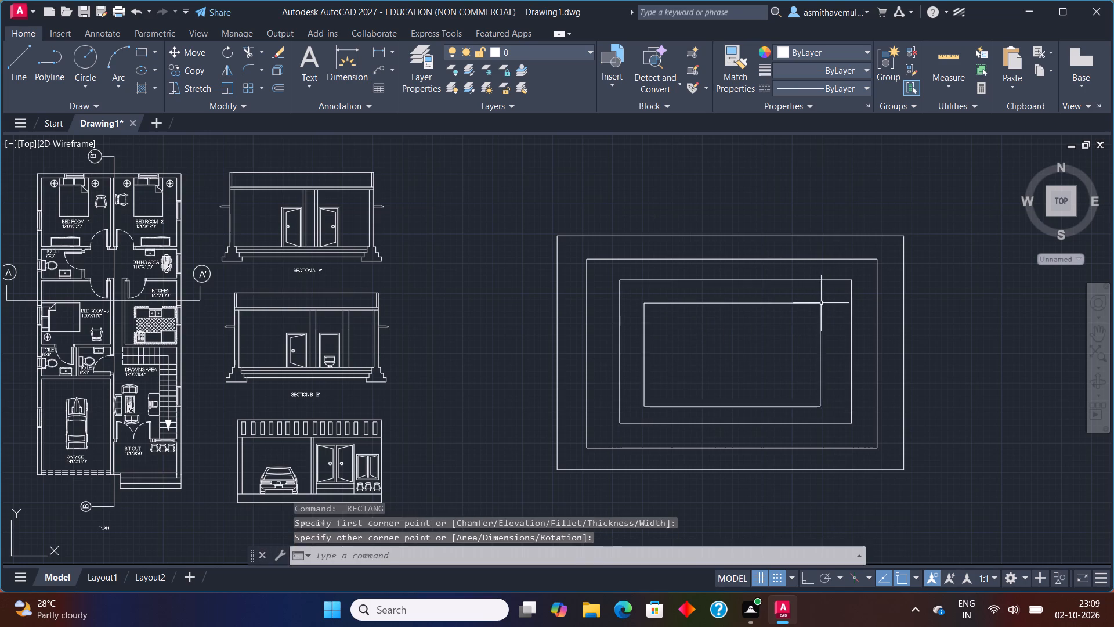
# Draw three more successively smaller rectangles nested within the innermost rectangle, towards the centre of the set.
pyautogui.press('space')
pyautogui.moveTo(666, 390); pyautogui.dragTo(666, 389)
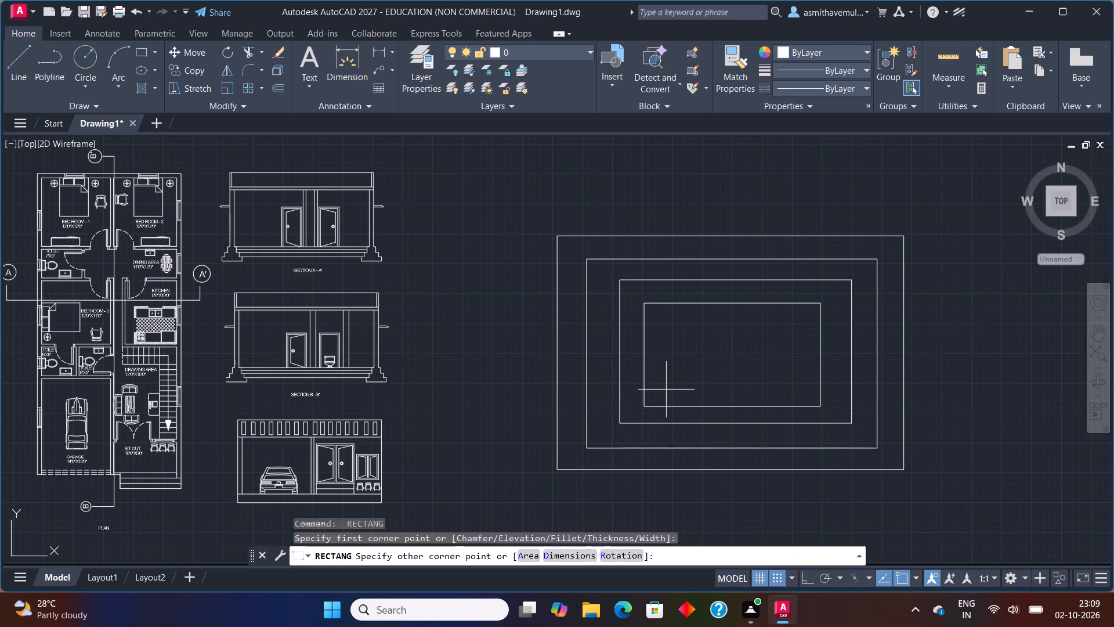
pyautogui.moveTo(666, 389); pyautogui.dragTo(668, 385)
pyautogui.click(798, 322)
pyautogui.press('space')
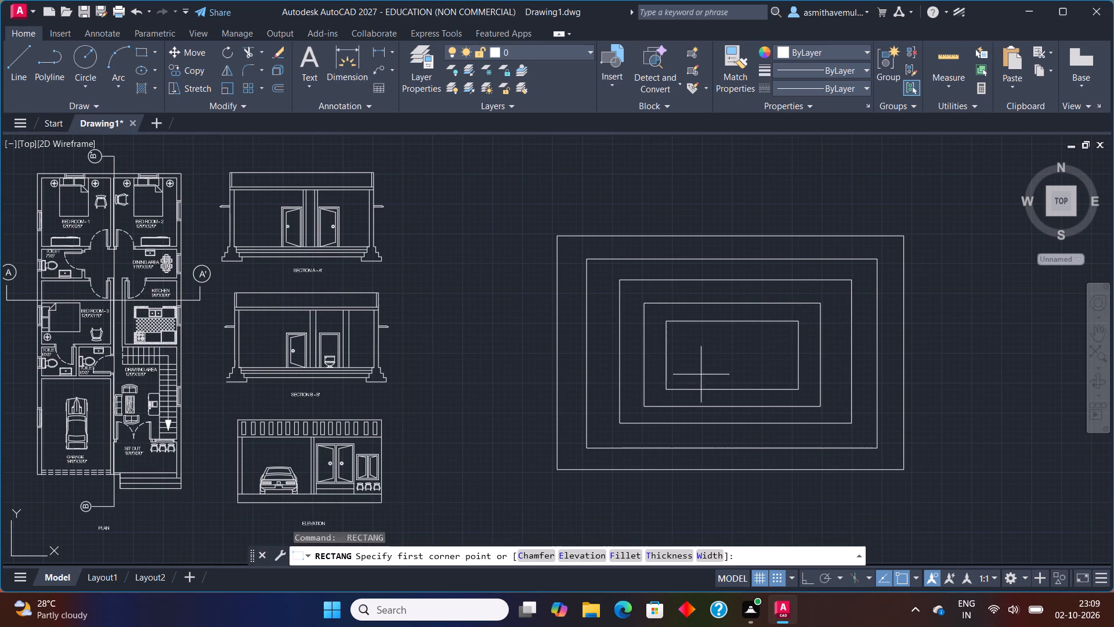
pyautogui.click(689, 377)
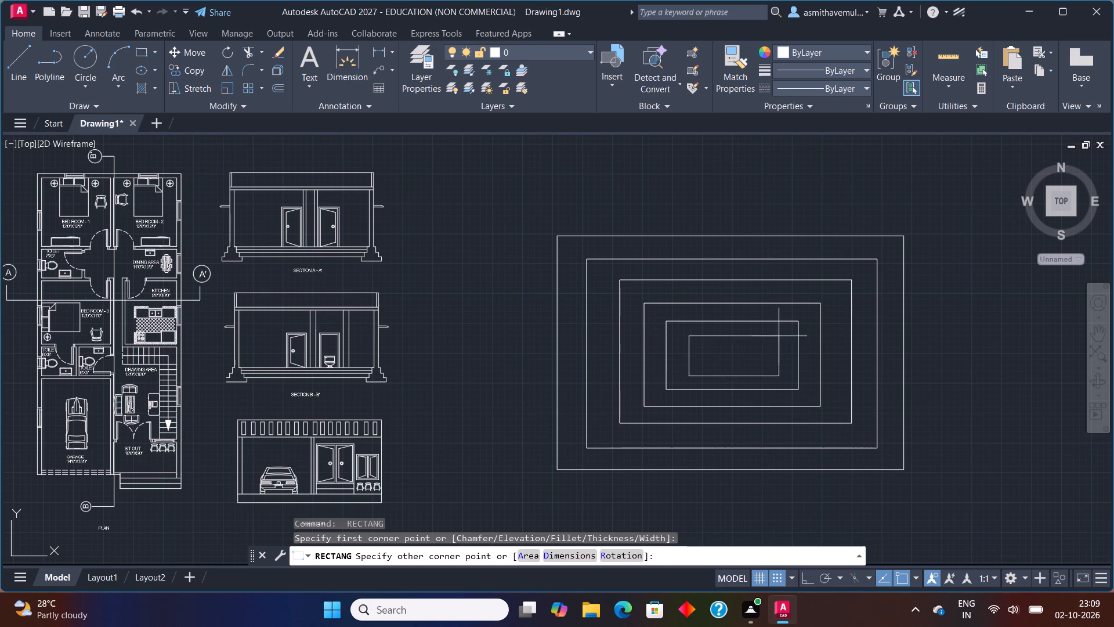
pyautogui.click(785, 336)
pyautogui.press('space')
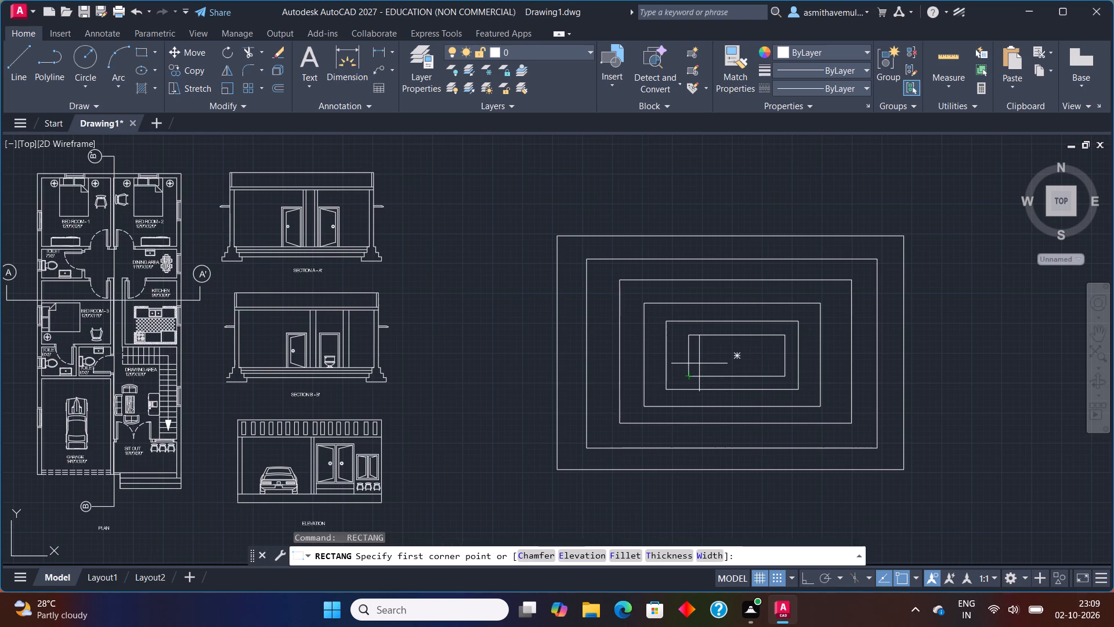
pyautogui.click(699, 364)
pyautogui.click(773, 343)
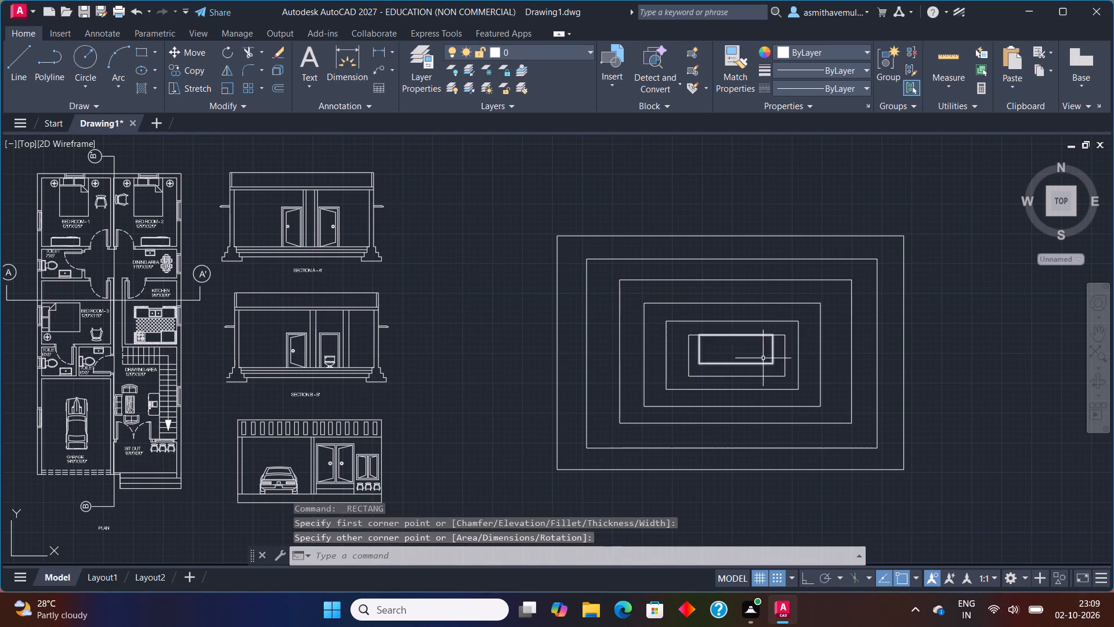
# Draw four overlapping rectangles stepping diagonally from the centre of the nested set towards the large rectangle's upper-right corner.
pyautogui.press('space')
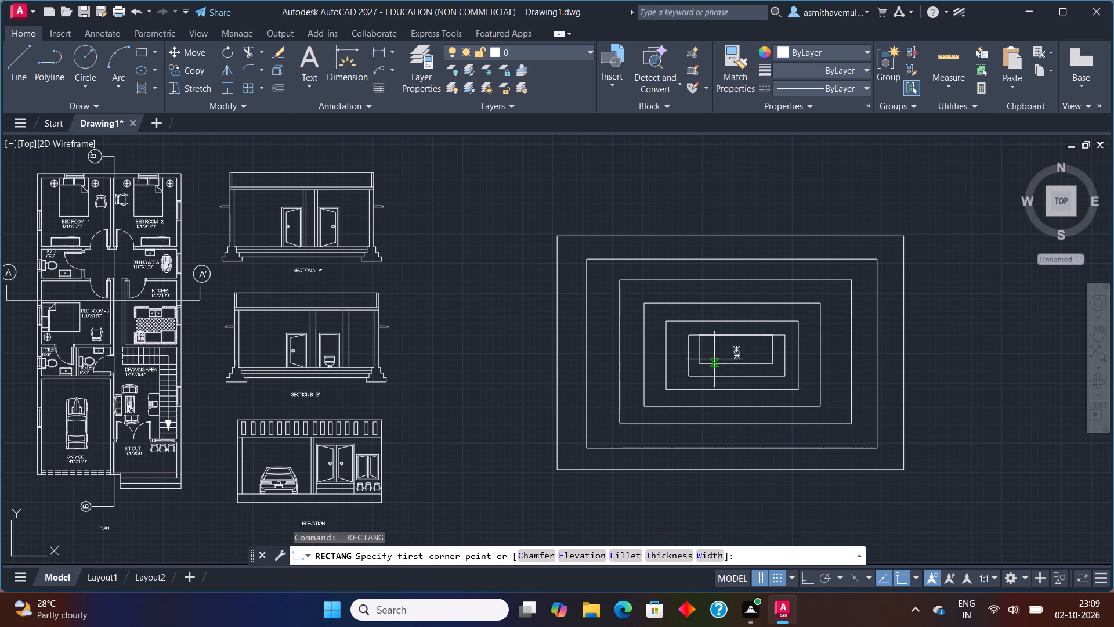
pyautogui.click(714, 354)
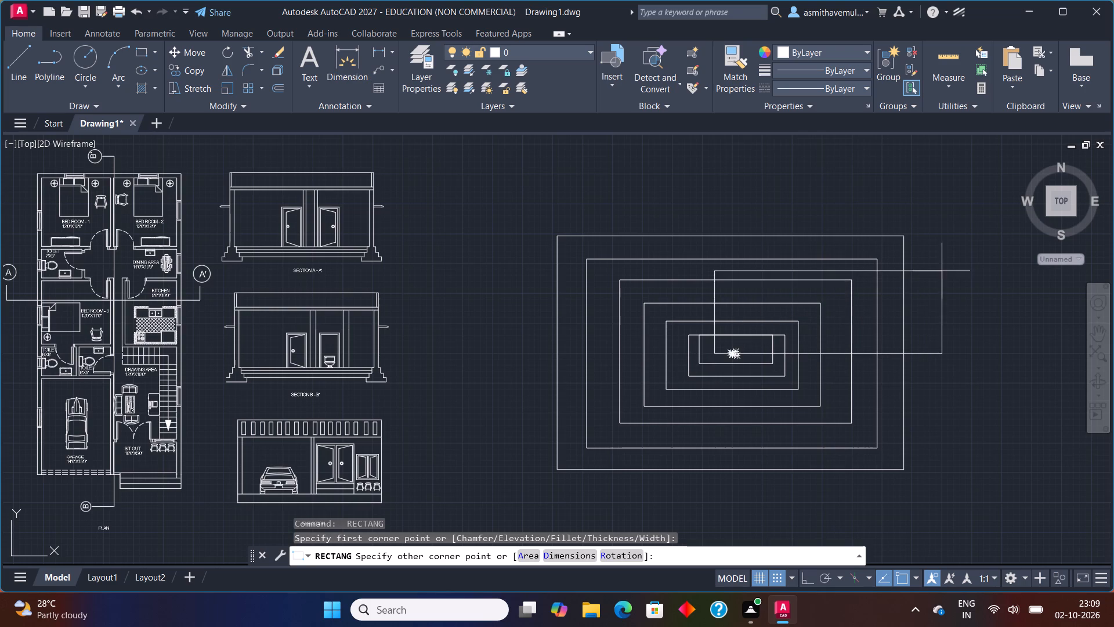
pyautogui.click(802, 309)
pyautogui.press('space')
pyautogui.click(736, 348)
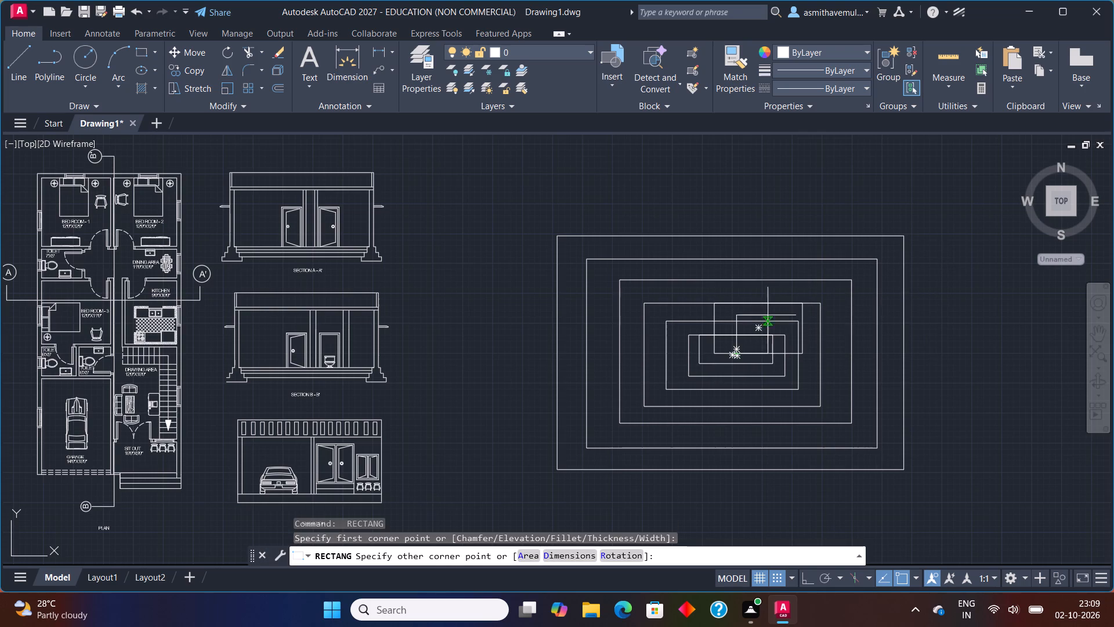
pyautogui.click(825, 288)
pyautogui.press('space')
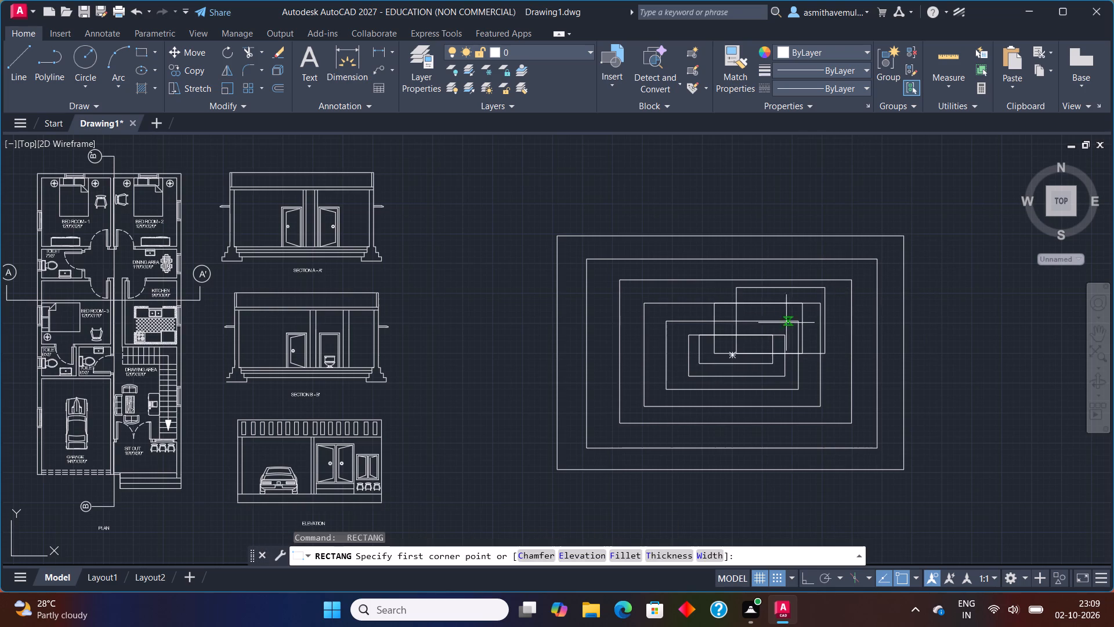
pyautogui.moveTo(757, 342); pyautogui.dragTo(765, 338)
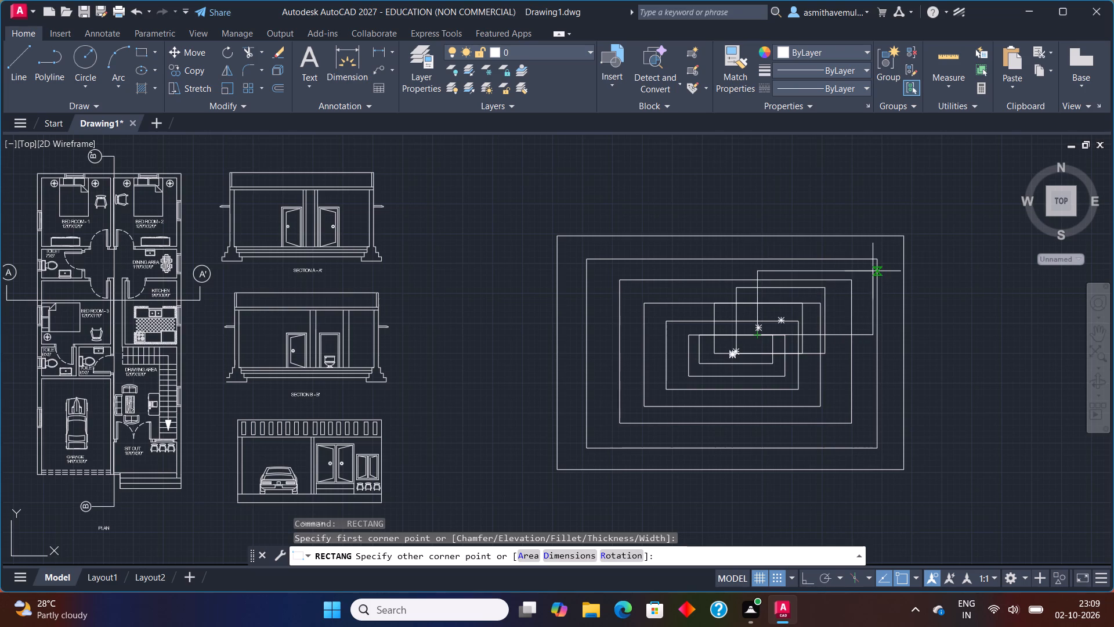
pyautogui.click(873, 271)
pyautogui.press('space')
pyautogui.click(786, 327)
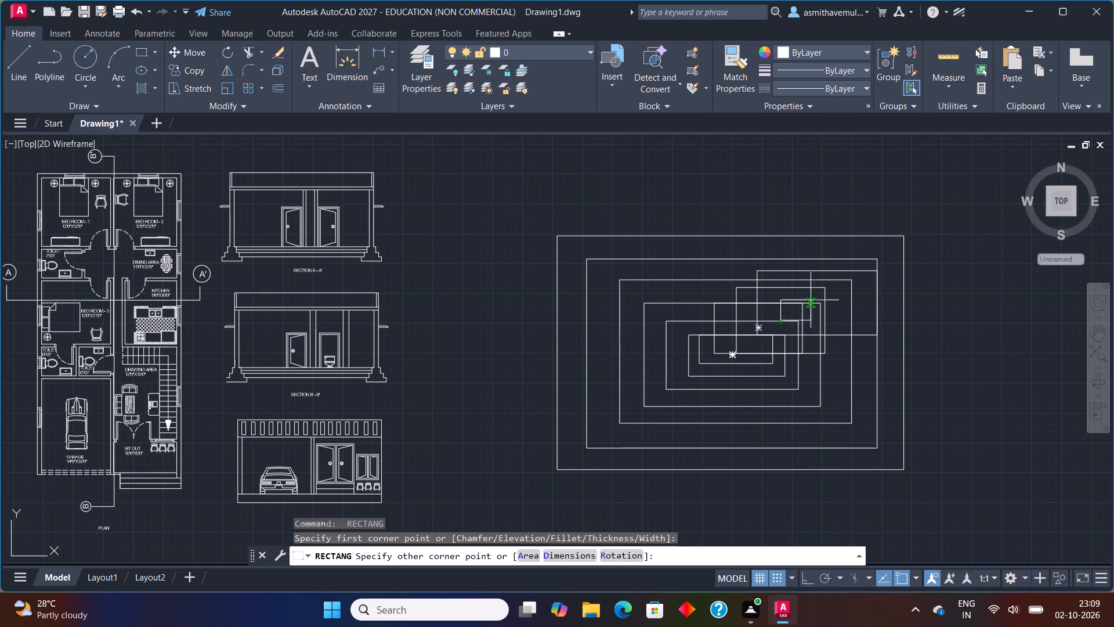
pyautogui.click(899, 248)
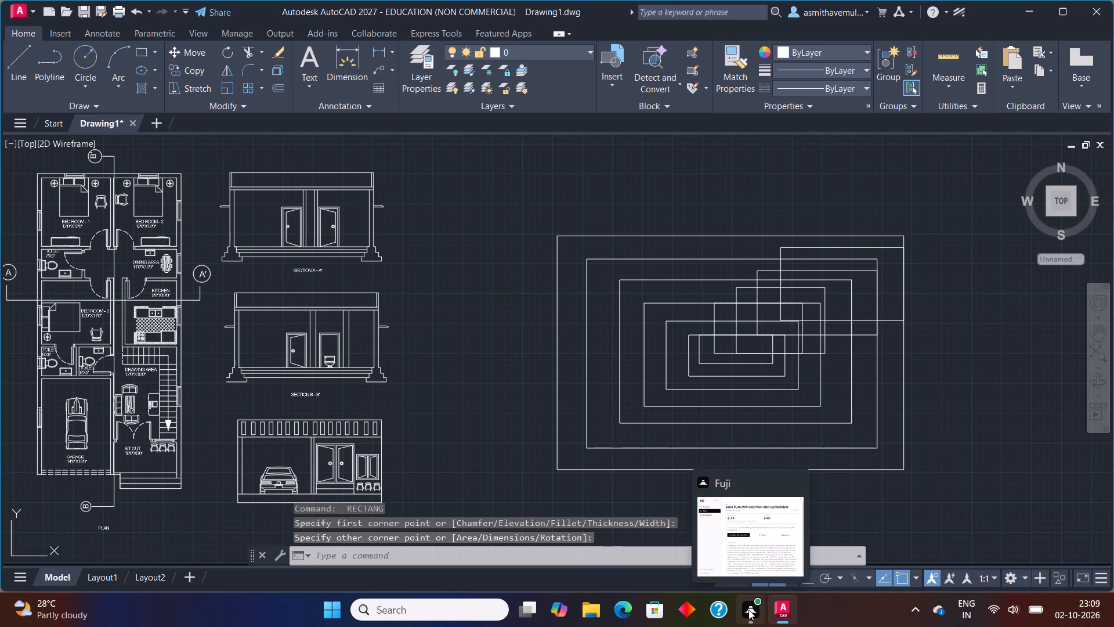
# Draw three small rectangles stepping diagonally down and left from the innermost rectangle's lower-left corner.
pyautogui.press('space')
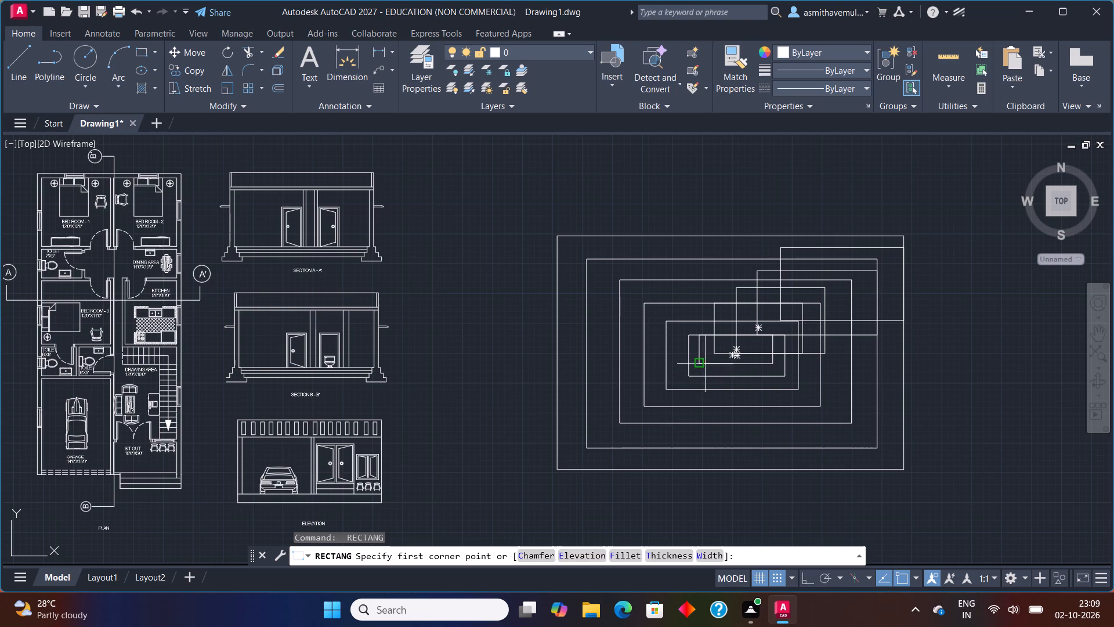
pyautogui.click(708, 361)
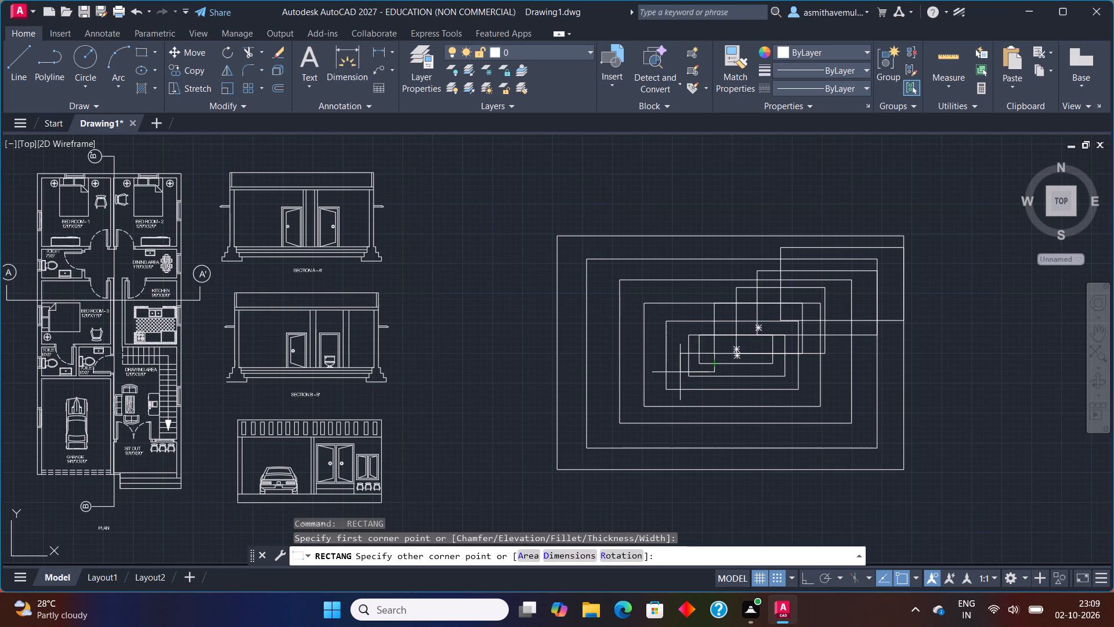
pyautogui.click(679, 373)
pyautogui.press('space')
pyautogui.click(686, 365)
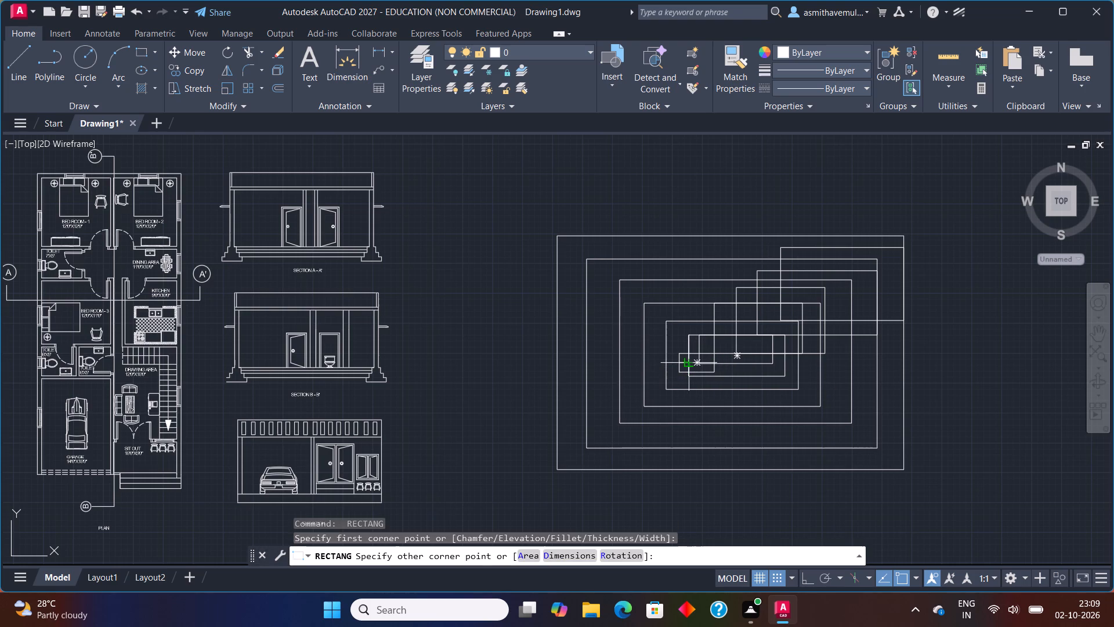
pyautogui.click(633, 394)
pyautogui.press('space')
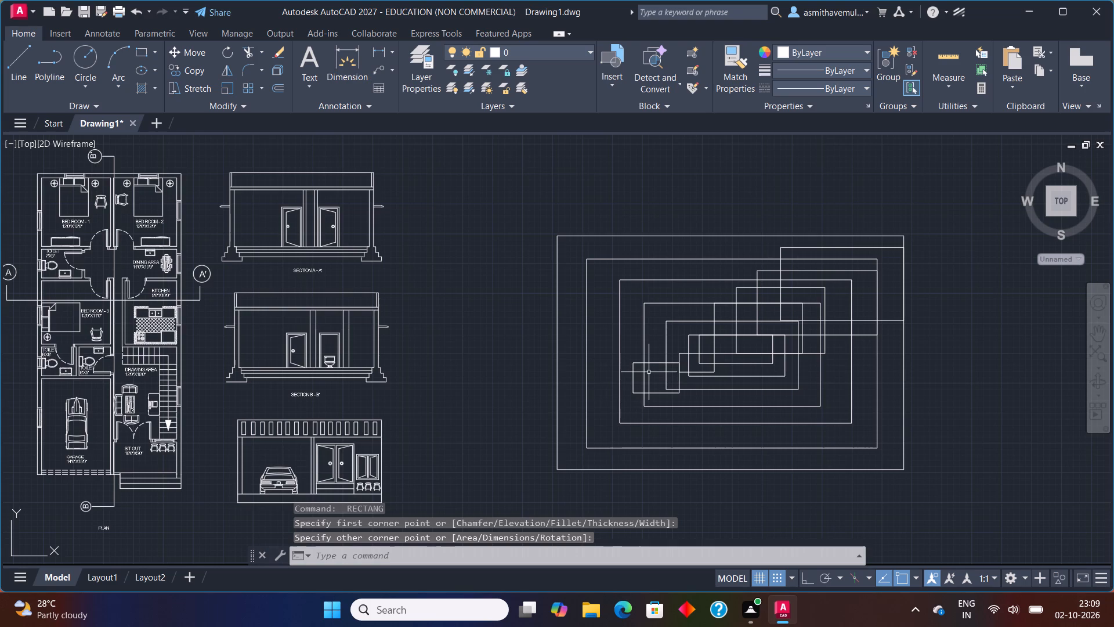
pyautogui.click(649, 373)
pyautogui.click(625, 394)
# Continue the diagonal chain with three more small rectangles, ending at the large outer rectangle's left edge.
pyautogui.press('space')
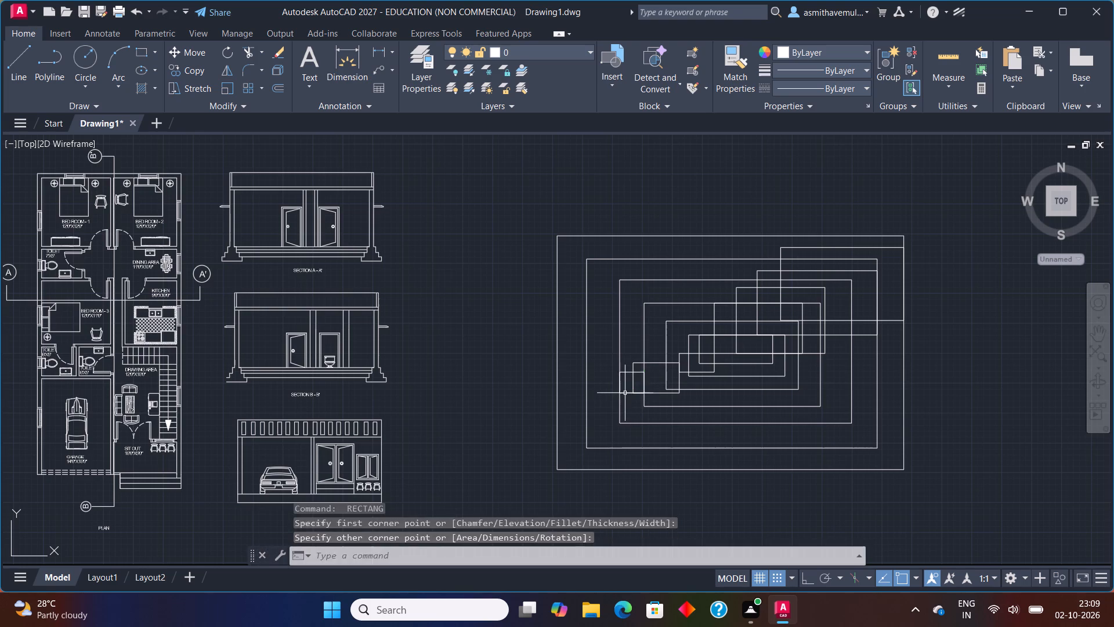
pyautogui.click(629, 387)
pyautogui.click(598, 406)
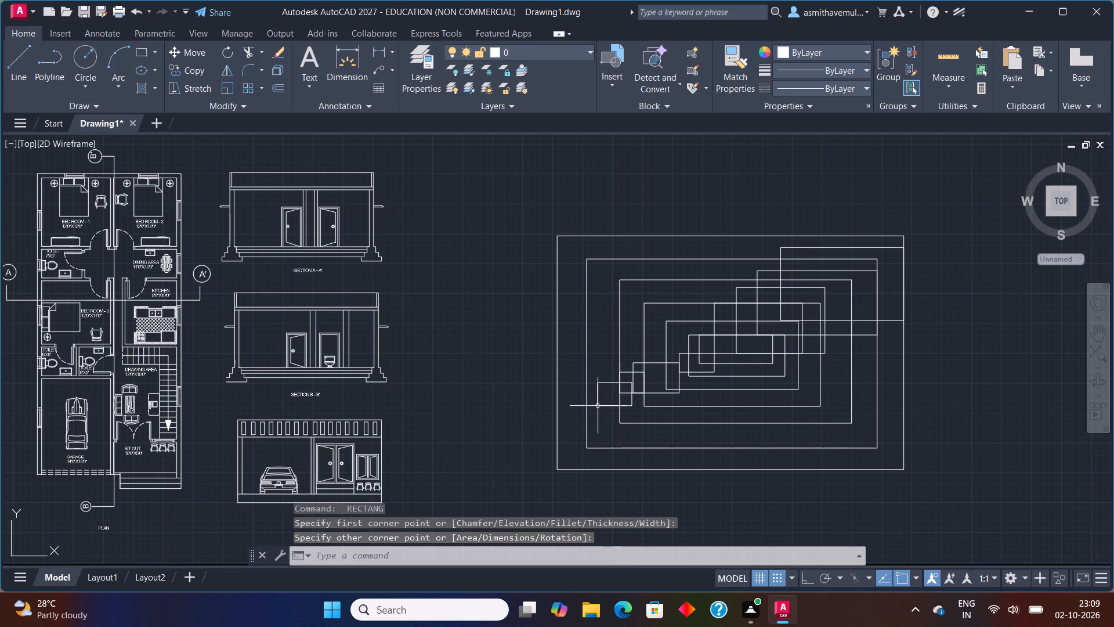
pyautogui.press('space')
pyautogui.click(603, 398)
pyautogui.click(580, 421)
pyautogui.press('space')
pyautogui.click(595, 401)
pyautogui.click(554, 434)
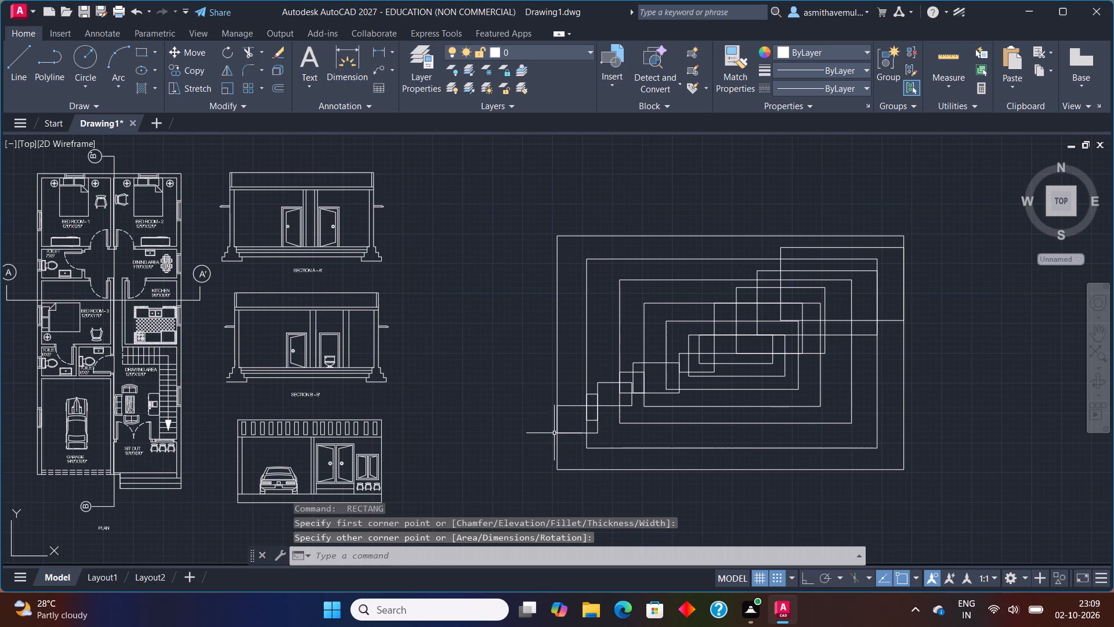
# Draw a small rectangle across the second rectangle's bottom edge near its lower-right corner, plus a very flat, wide rectangle extending left from its upper-right corner.
pyautogui.press('space')
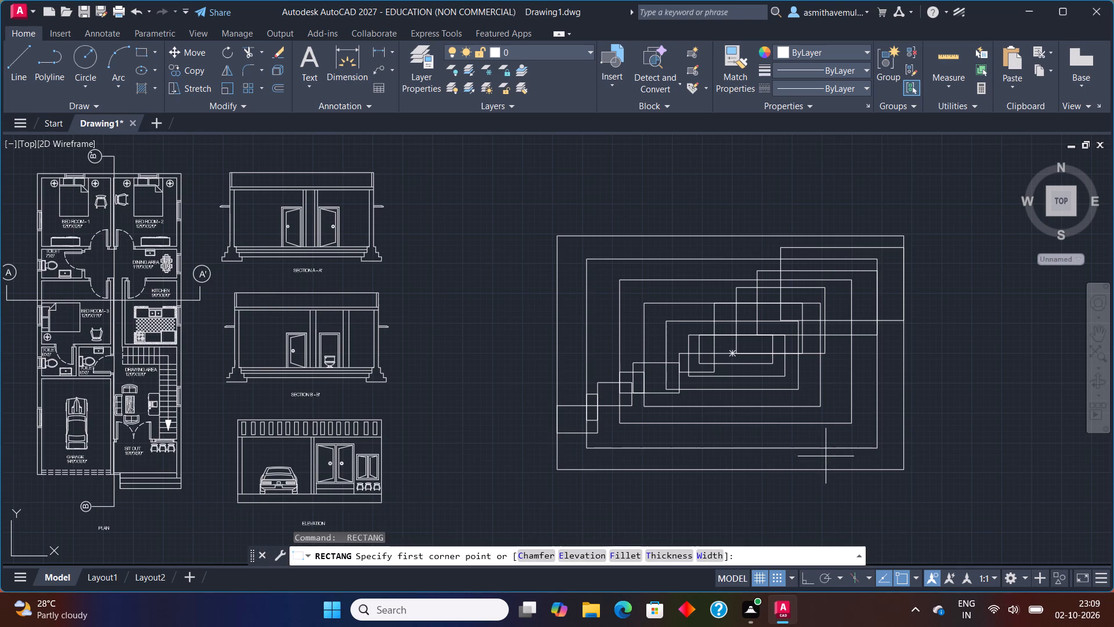
pyautogui.click(826, 457)
pyautogui.click(868, 430)
pyautogui.press('space')
pyautogui.click(866, 435)
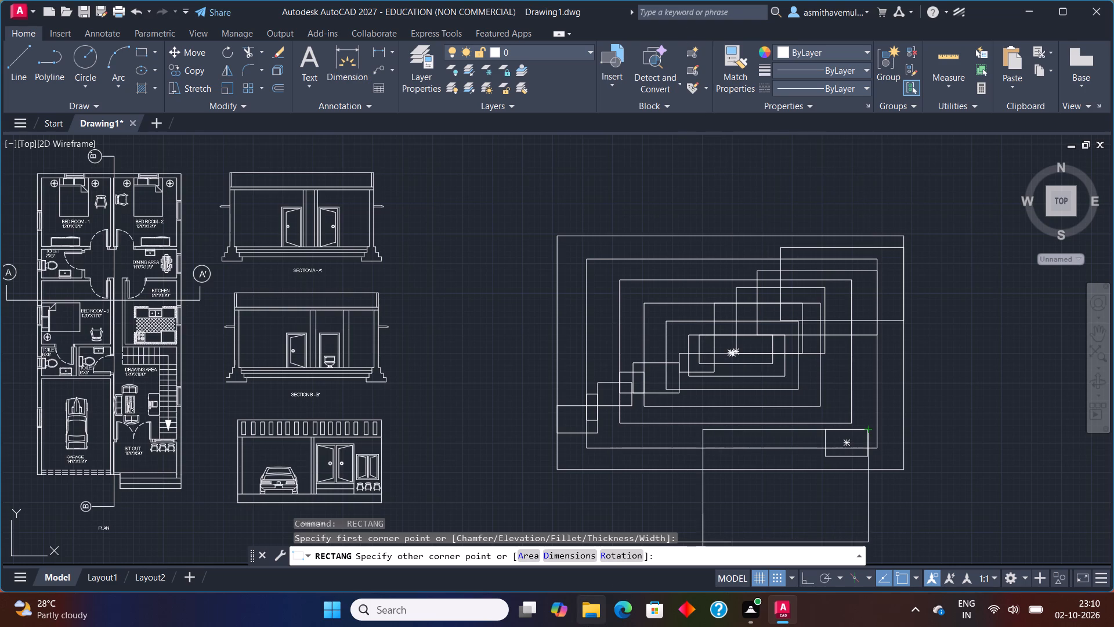
pyautogui.click(675, 433)
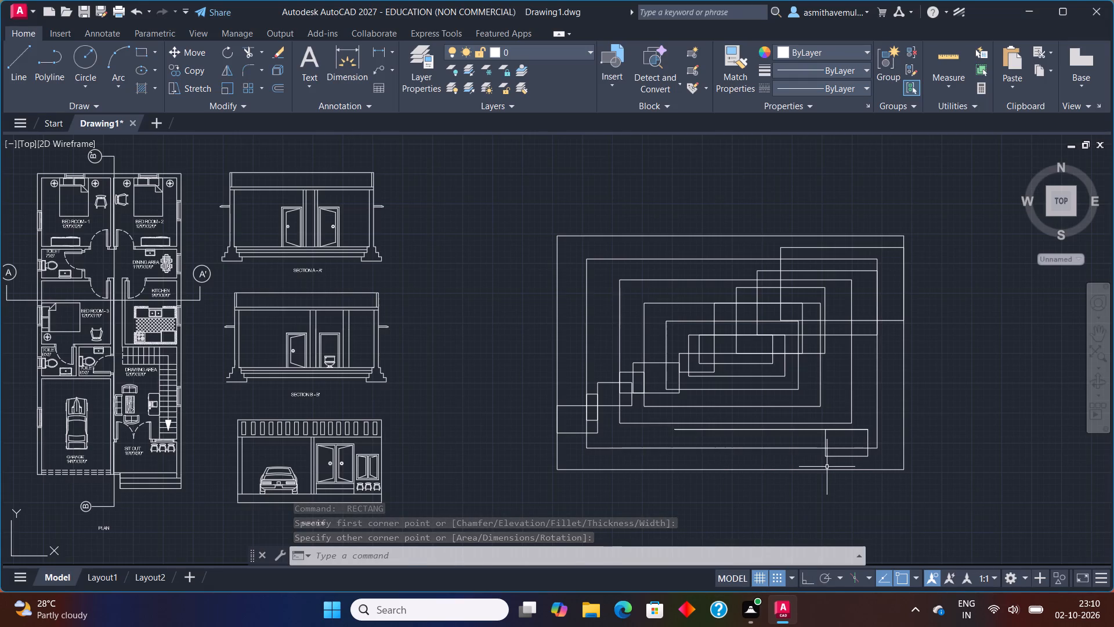
pyautogui.click(827, 468)
pyautogui.click(827, 468)
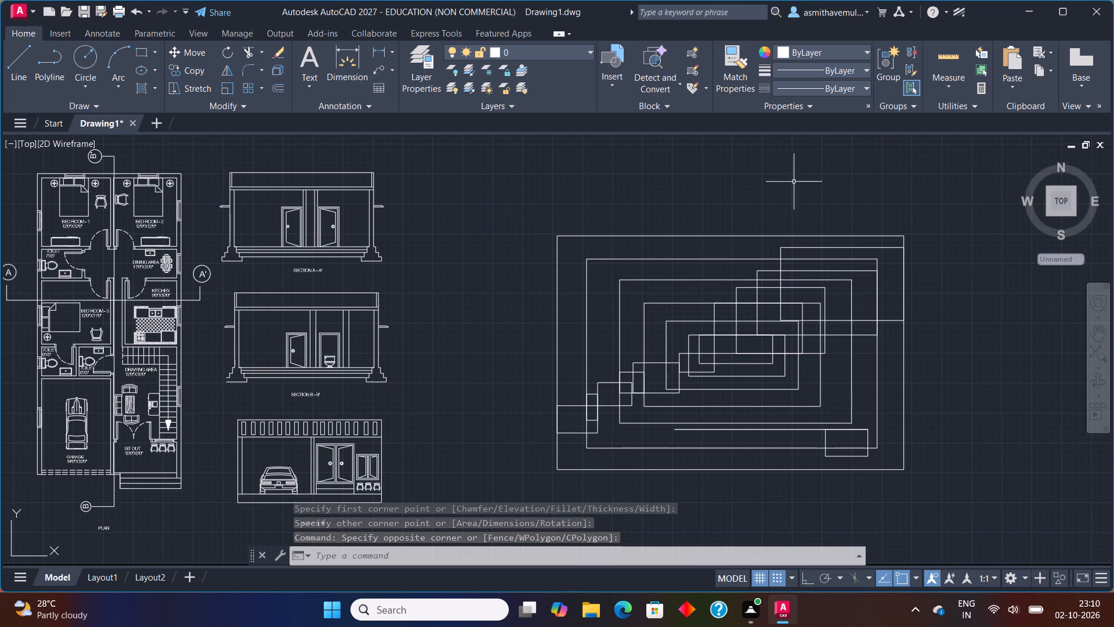
# Erase the three largest nested rectangles and the two outermost rectangles of the diagonal chain at their upper-right corner.
pyautogui.click(753, 235)
pyautogui.press('Delete')
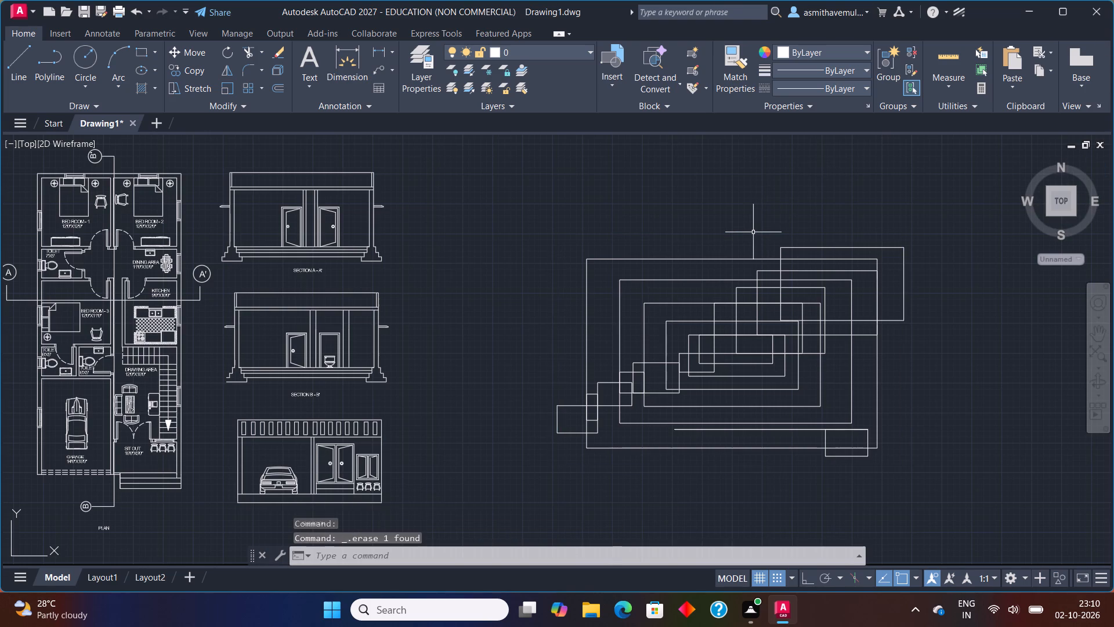
pyautogui.click(758, 260)
pyautogui.press('Delete')
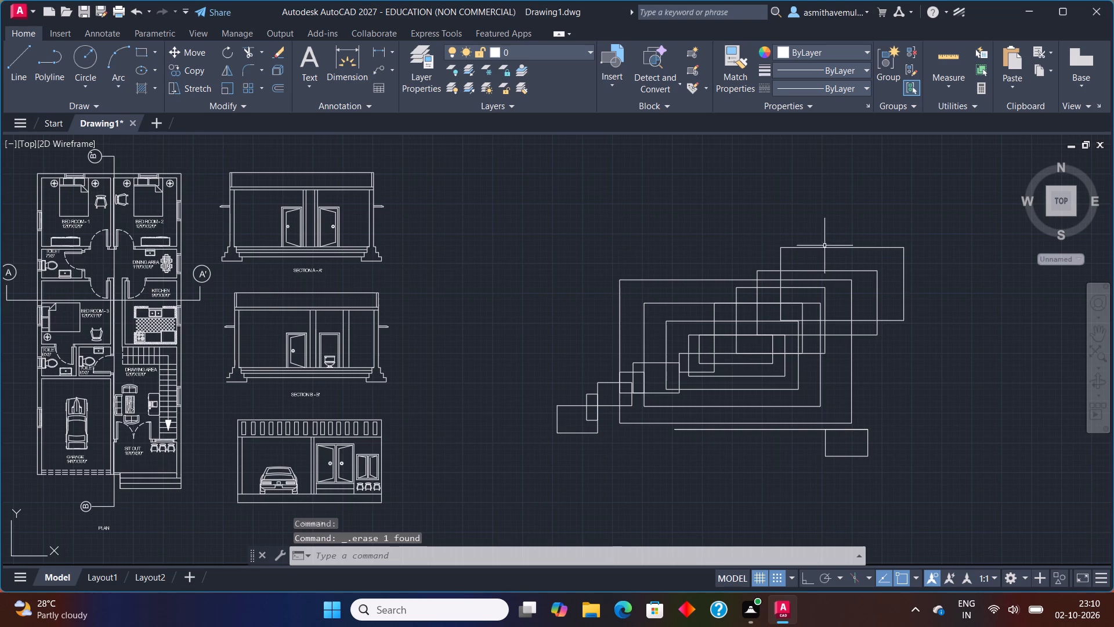
pyautogui.click(859, 250)
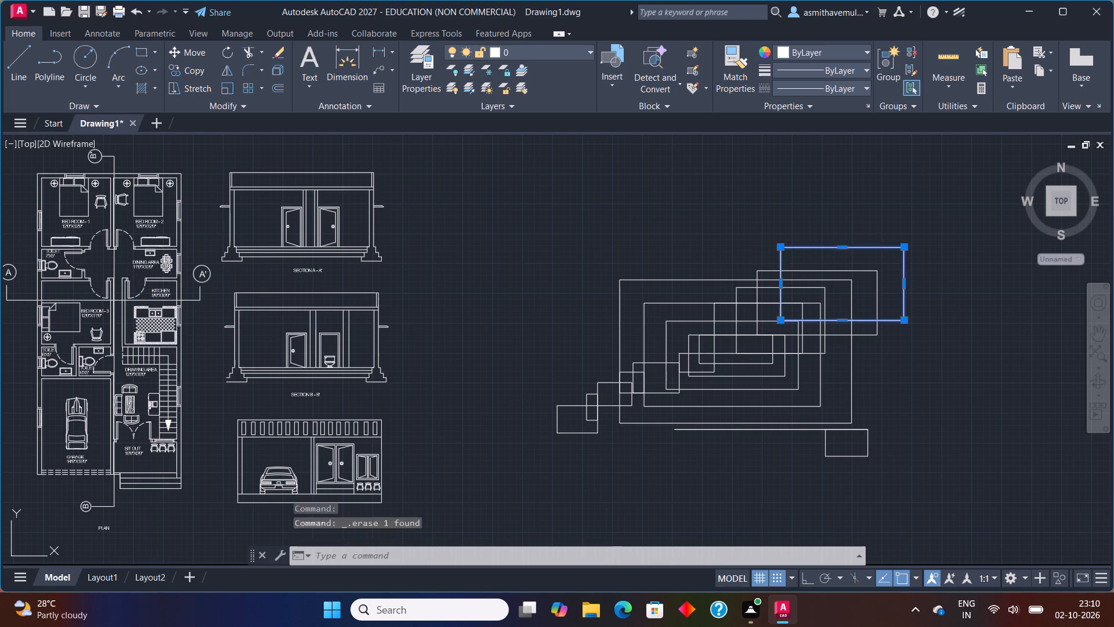
pyautogui.press('Delete')
pyautogui.click(860, 270)
pyautogui.press('Delete')
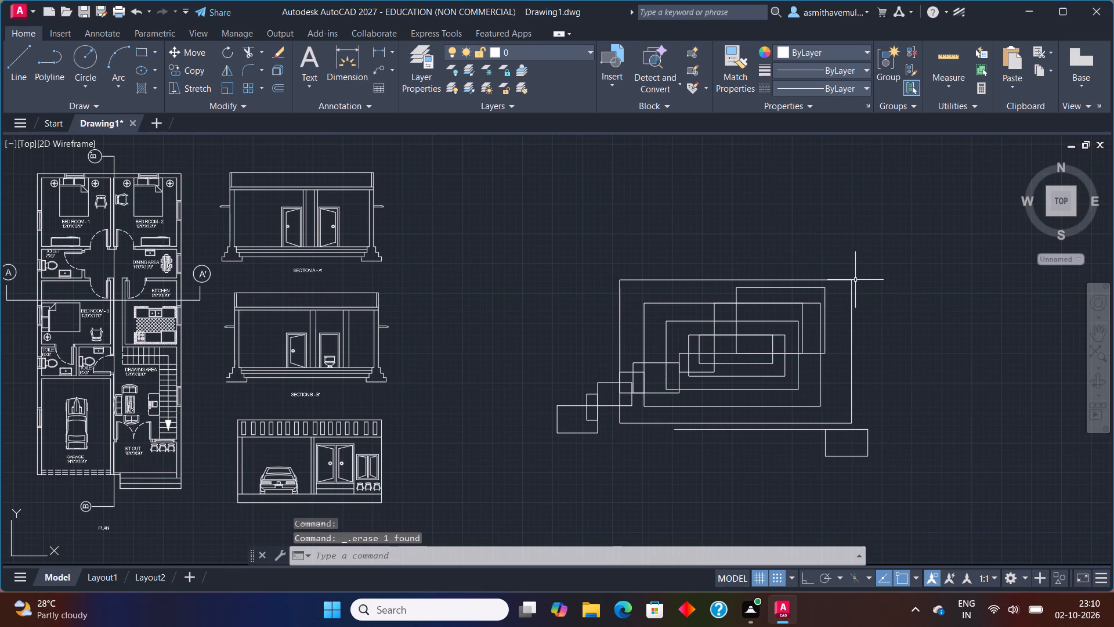
pyautogui.click(849, 285)
pyautogui.press('Delete')
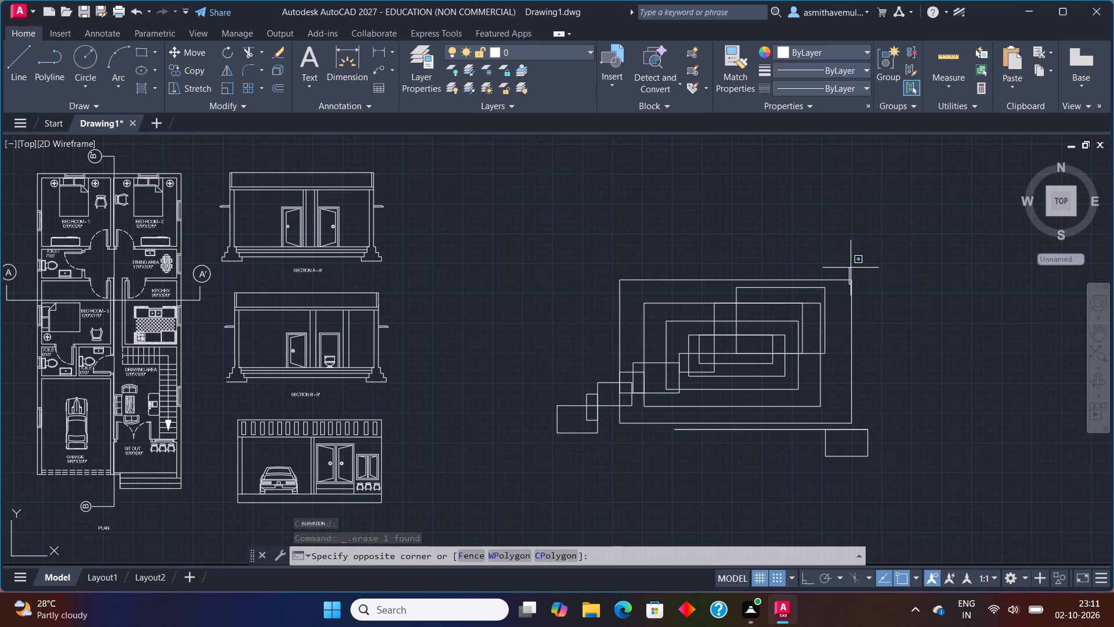
pyautogui.click(851, 270)
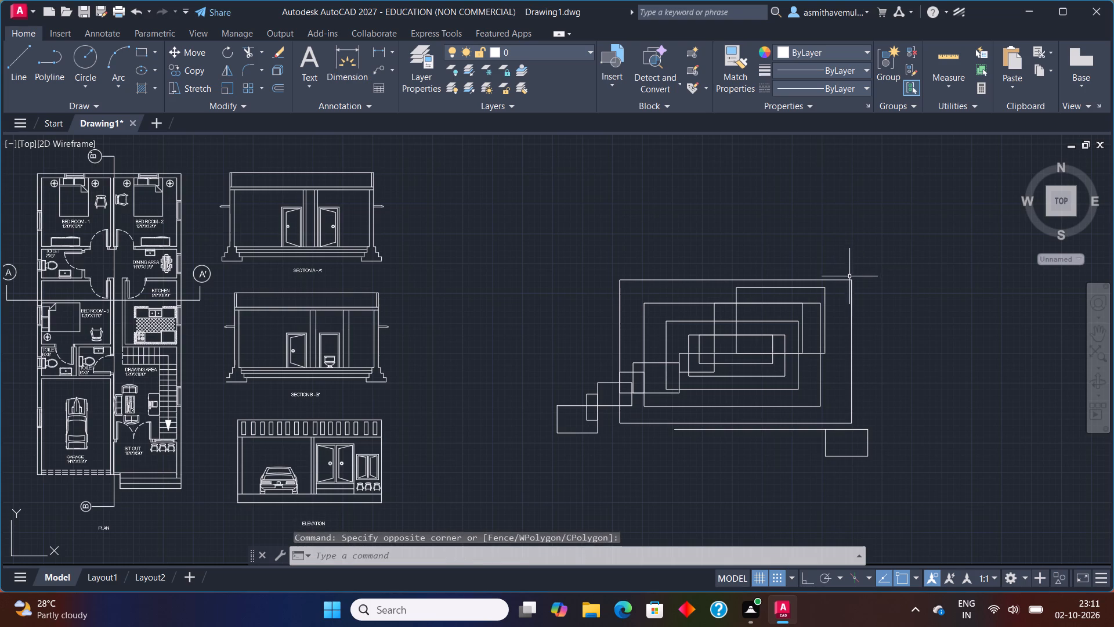
pyautogui.click(849, 279)
pyautogui.press('Delete')
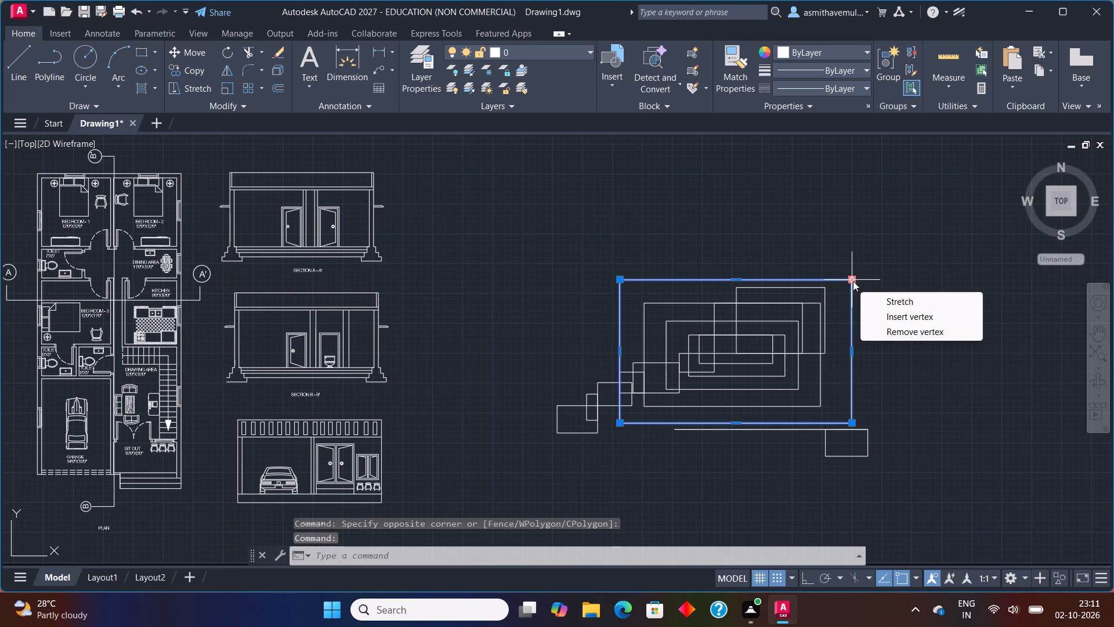
pyautogui.press('Delete')
# Erase the four remaining nested rectangles, the two diagonal rectangles above them and the small one at the innermost rectangle's lower-left corner.
pyautogui.click(827, 287)
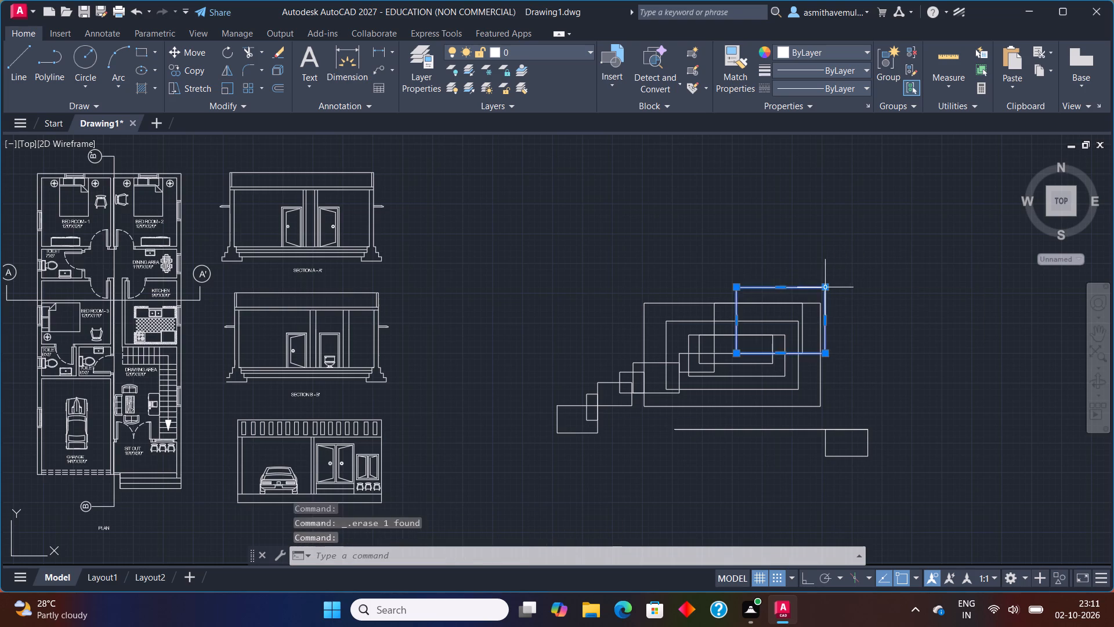
pyautogui.press('Delete')
pyautogui.click(813, 304)
pyautogui.press('Delete')
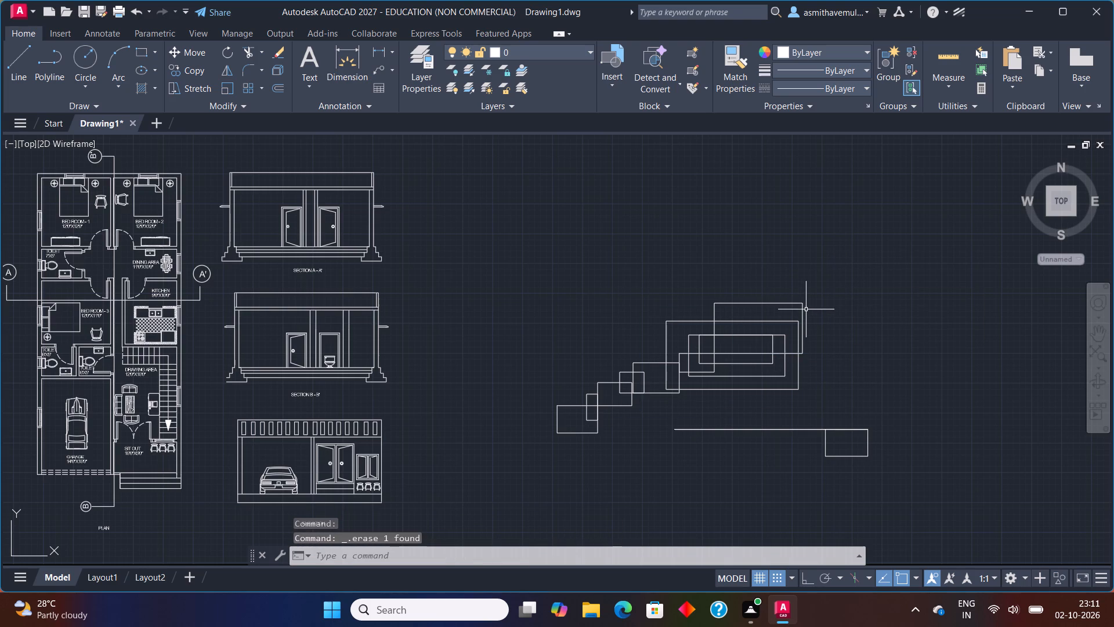
pyautogui.click(803, 305)
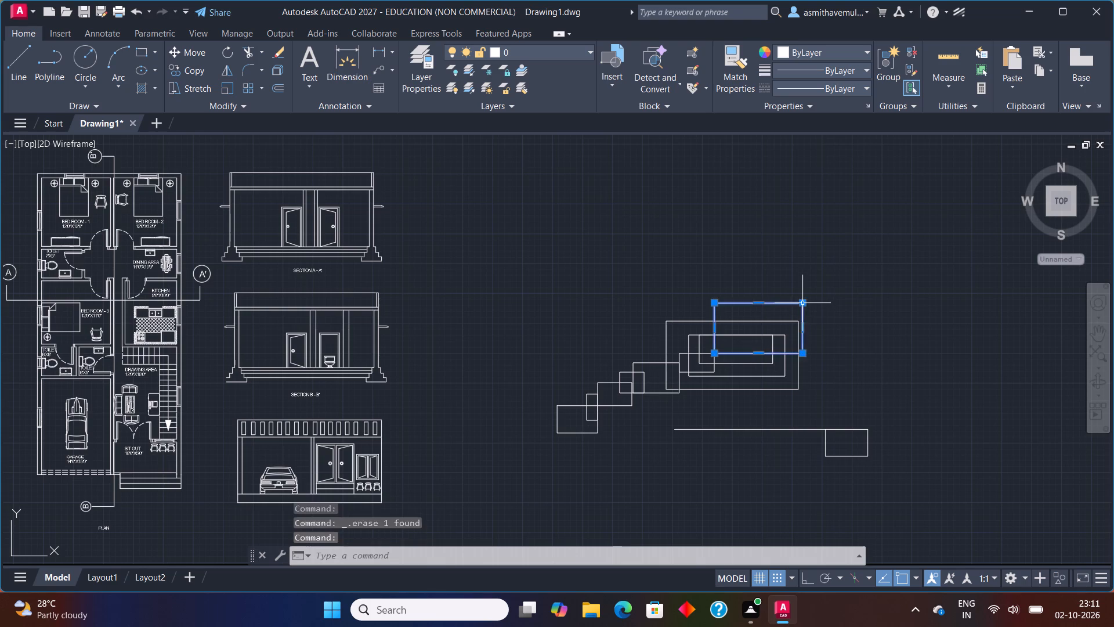
pyautogui.press('Delete')
pyautogui.click(788, 320)
pyautogui.press('Delete')
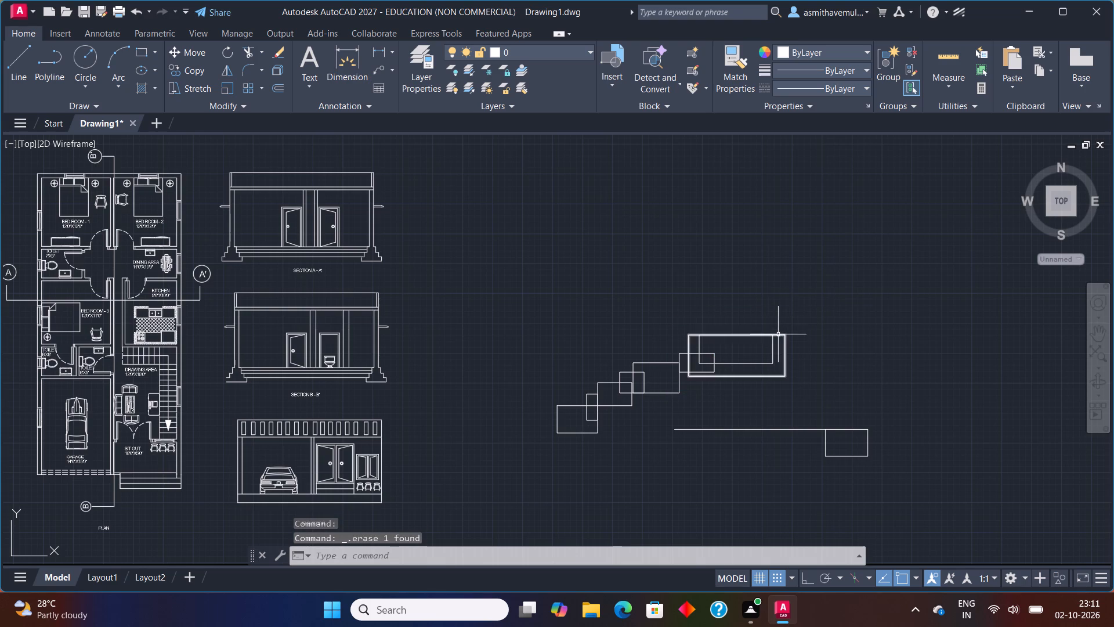
pyautogui.click(777, 336)
pyautogui.press('Delete')
pyautogui.click(774, 338)
pyautogui.press('Delete')
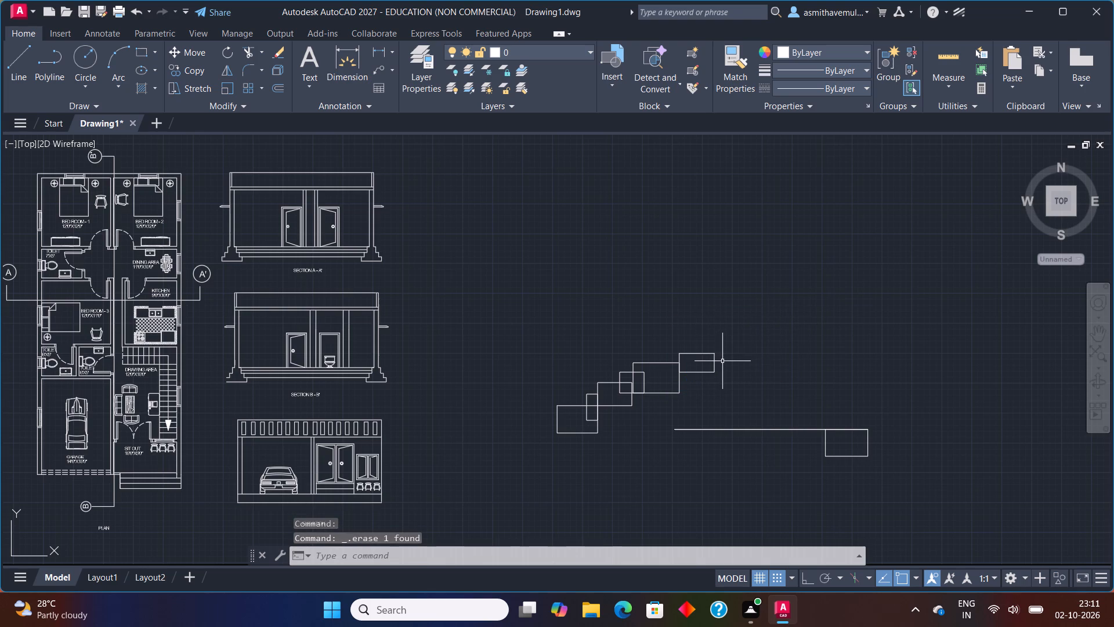
pyautogui.click(720, 362)
pyautogui.click(708, 365)
pyautogui.press('Delete')
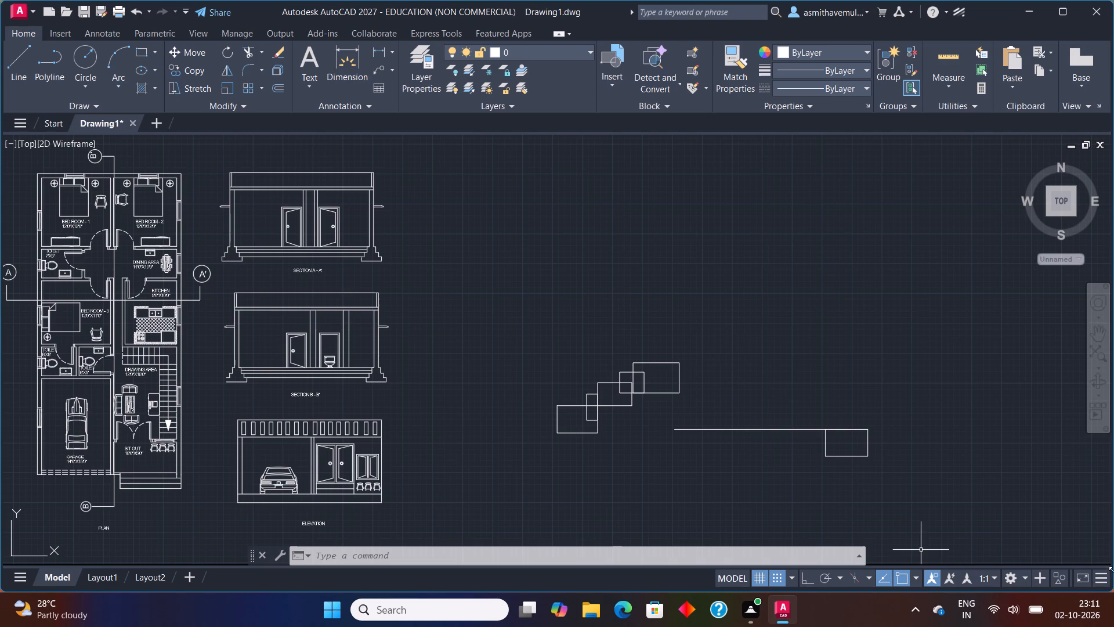
# Use Trim to remove the small rectangle hanging below the very flat, wide rectangle.
pyautogui.write('TRI')
pyautogui.press('m')
pyautogui.press('Return')
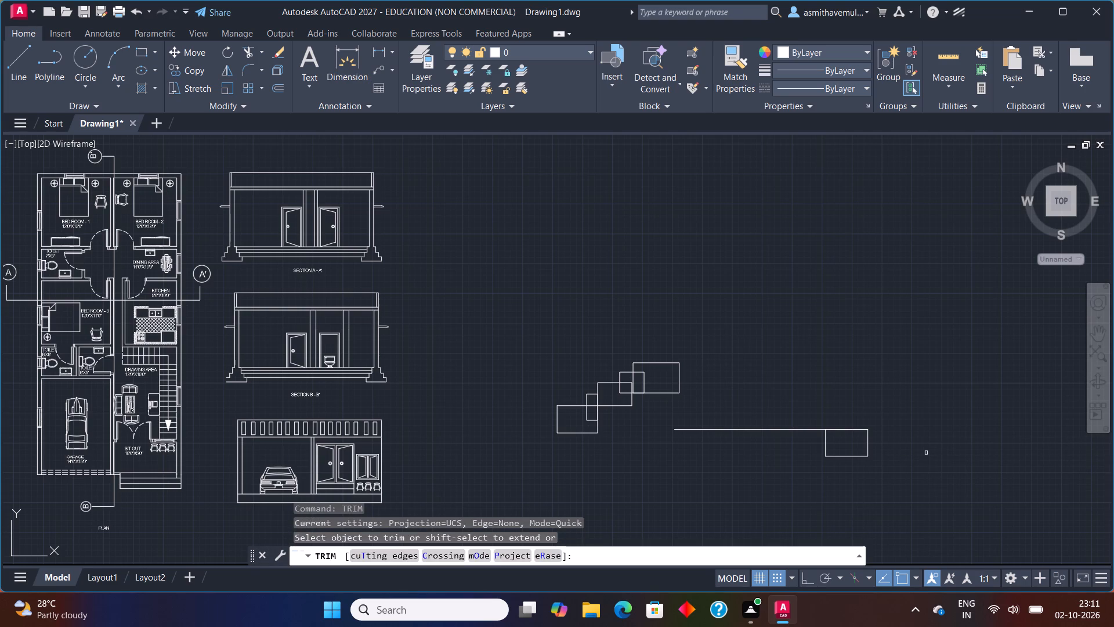
pyautogui.moveTo(881, 448); pyautogui.dragTo(846, 442)
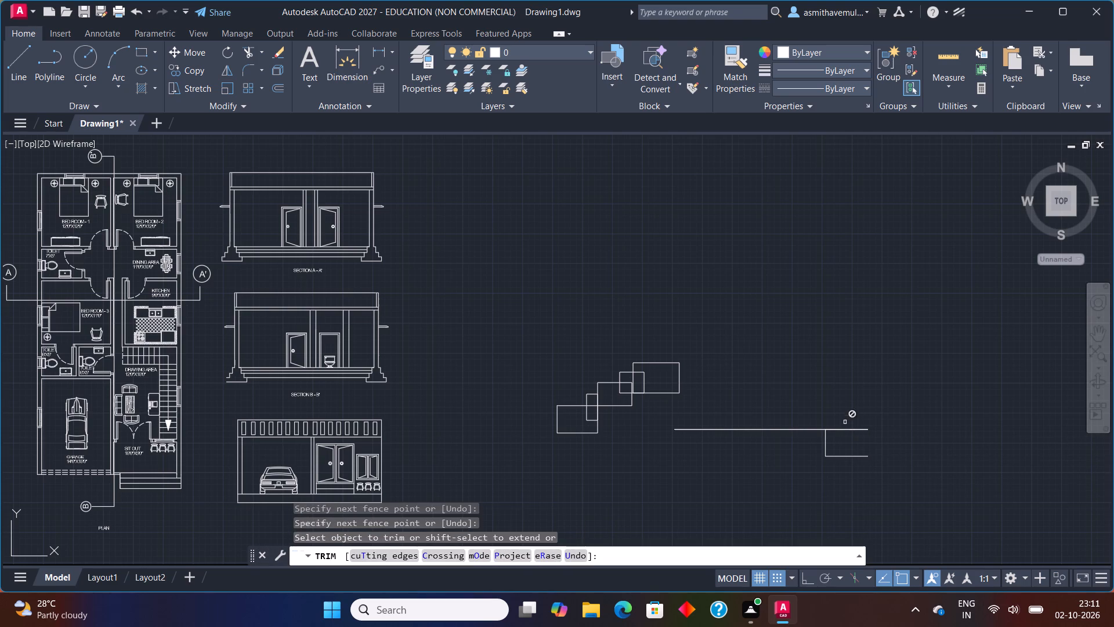
pyautogui.moveTo(845, 417); pyautogui.dragTo(840, 448)
pyautogui.moveTo(838, 433); pyautogui.dragTo(842, 423)
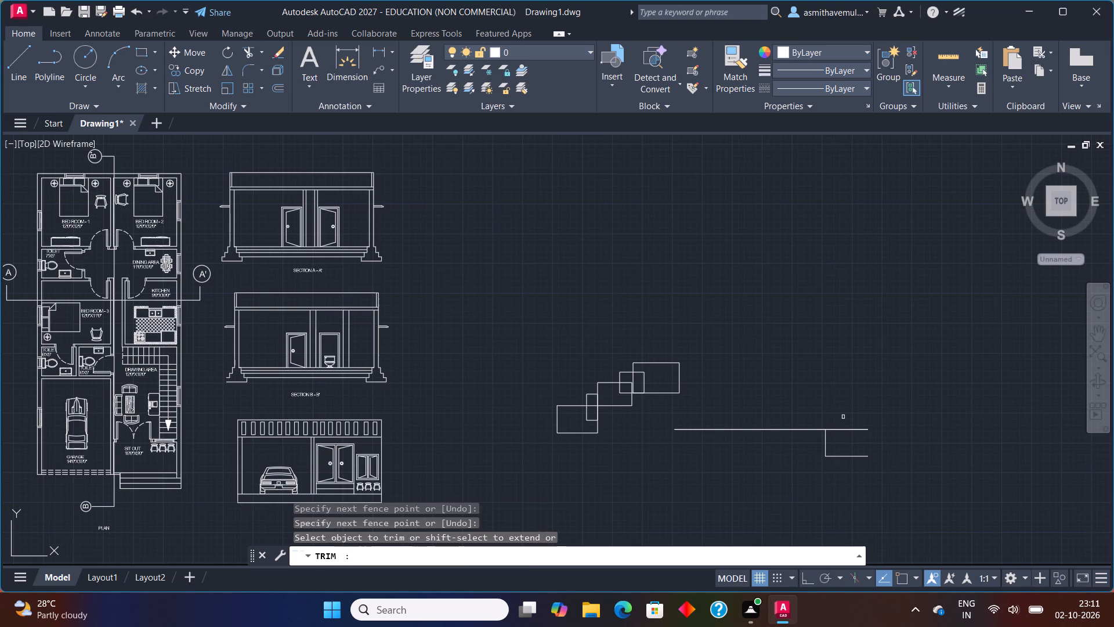
pyautogui.click(843, 417)
pyautogui.click(843, 420)
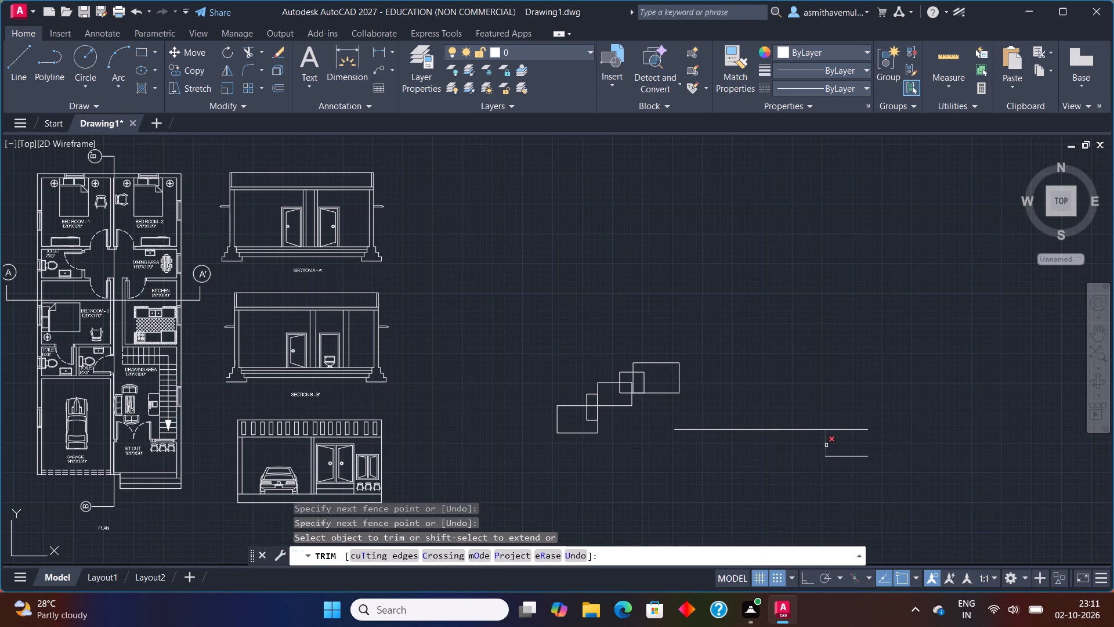
pyautogui.click(824, 446)
pyautogui.click(835, 455)
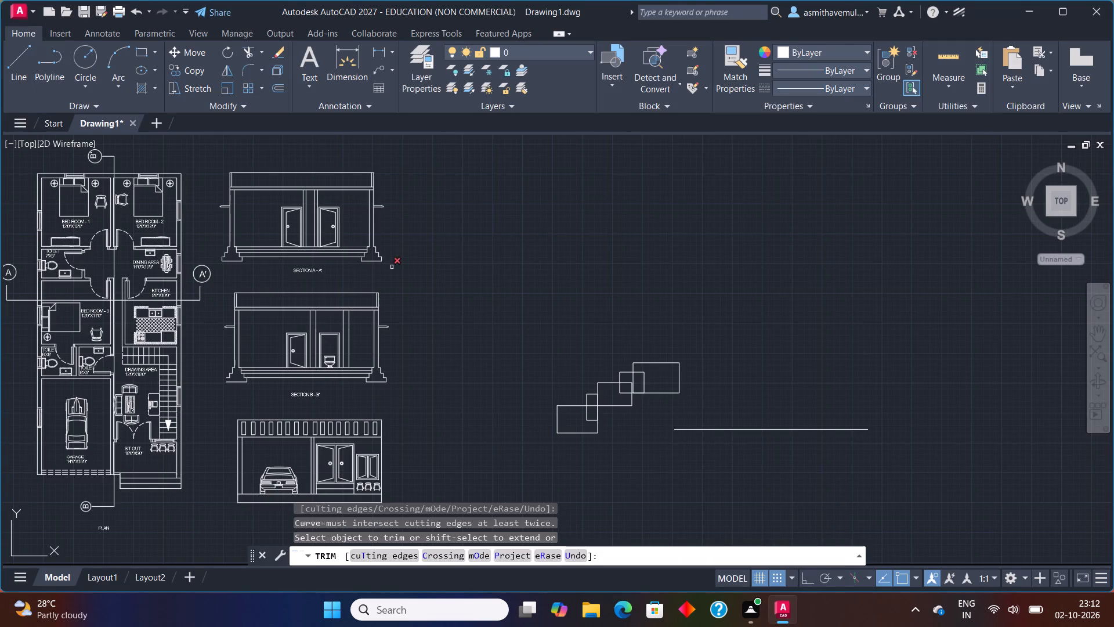
# Trim away the upper rectangles of the remaining diagonal chain and cut through the edges of the lower ones.
pyautogui.click(667, 361)
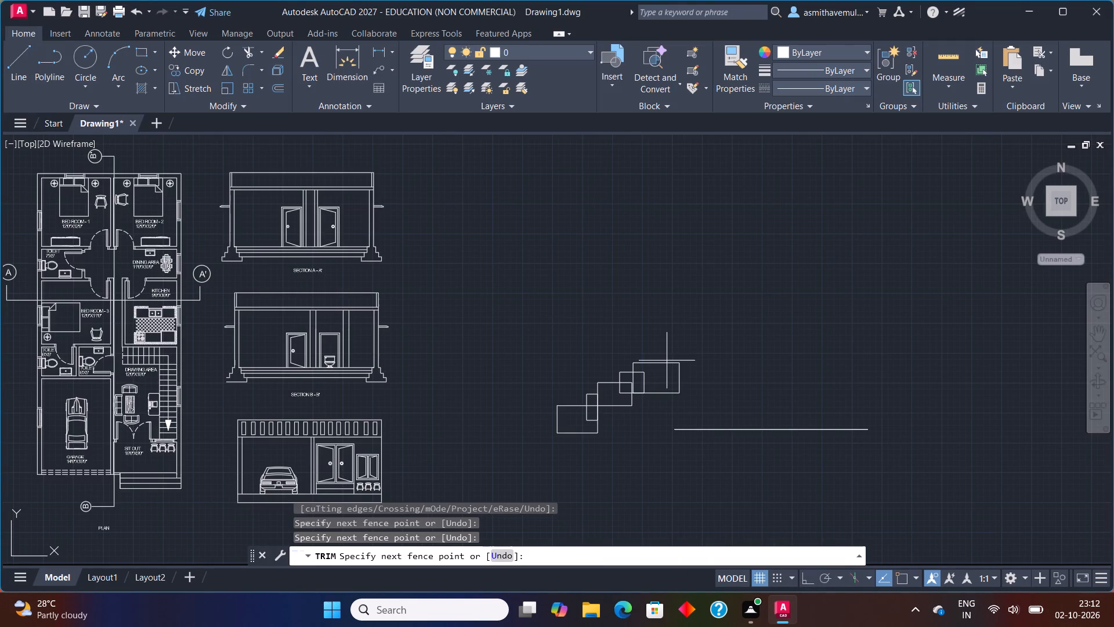
pyautogui.click(667, 365)
pyautogui.moveTo(667, 369); pyautogui.dragTo(696, 377)
pyautogui.moveTo(679, 375); pyautogui.dragTo(660, 402)
pyautogui.scroll(1, 644, 380)
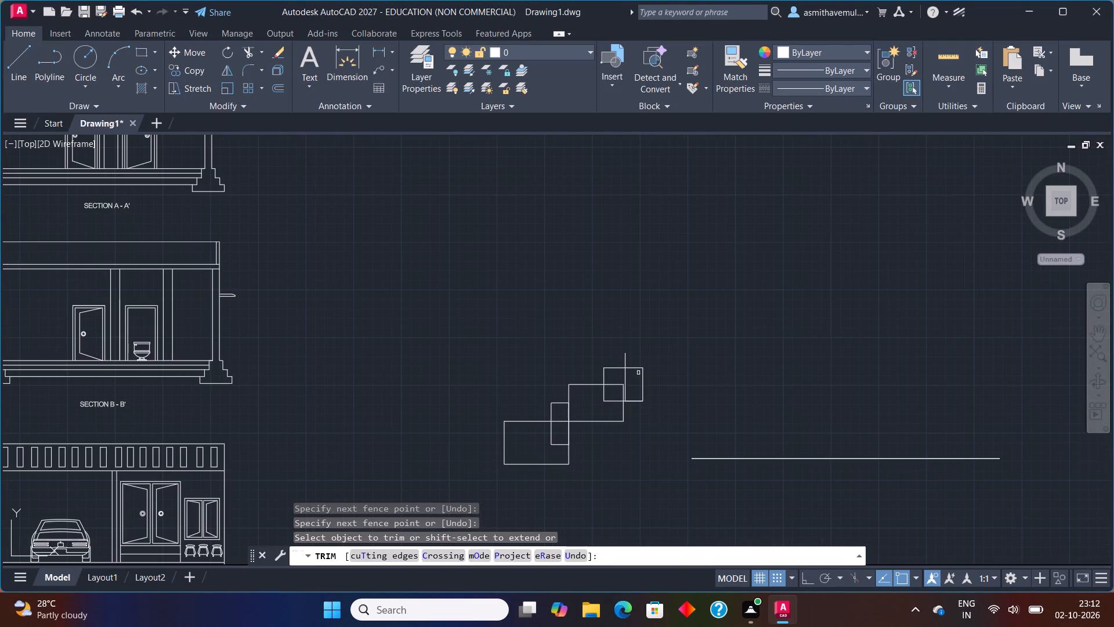
pyautogui.click(638, 373)
pyautogui.click(647, 383)
pyautogui.click(629, 372)
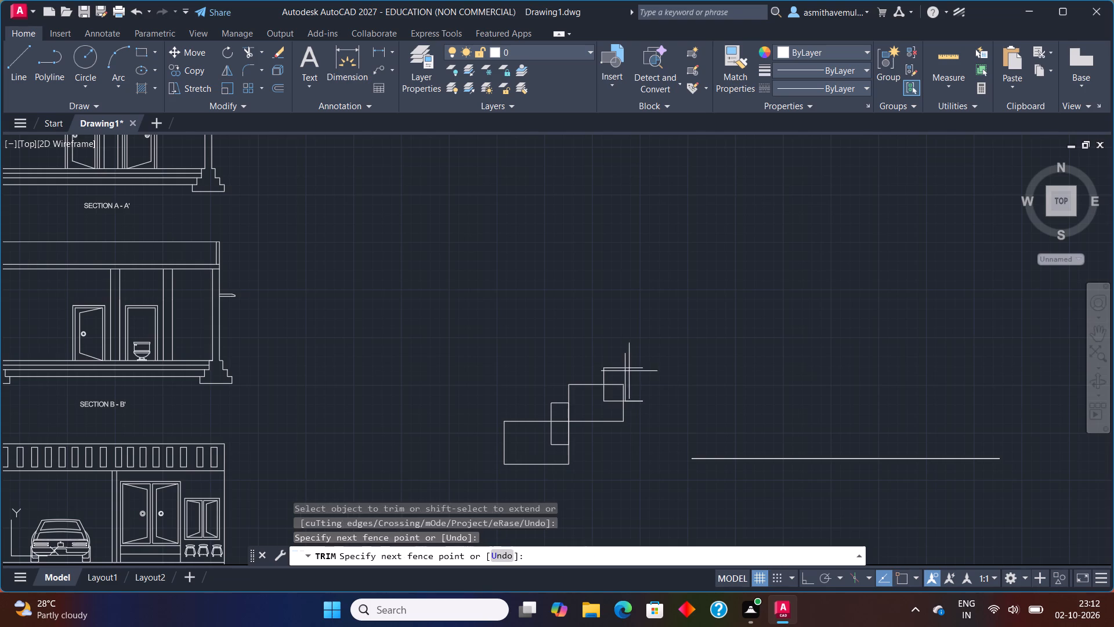
pyautogui.click(624, 360)
pyautogui.click(620, 367)
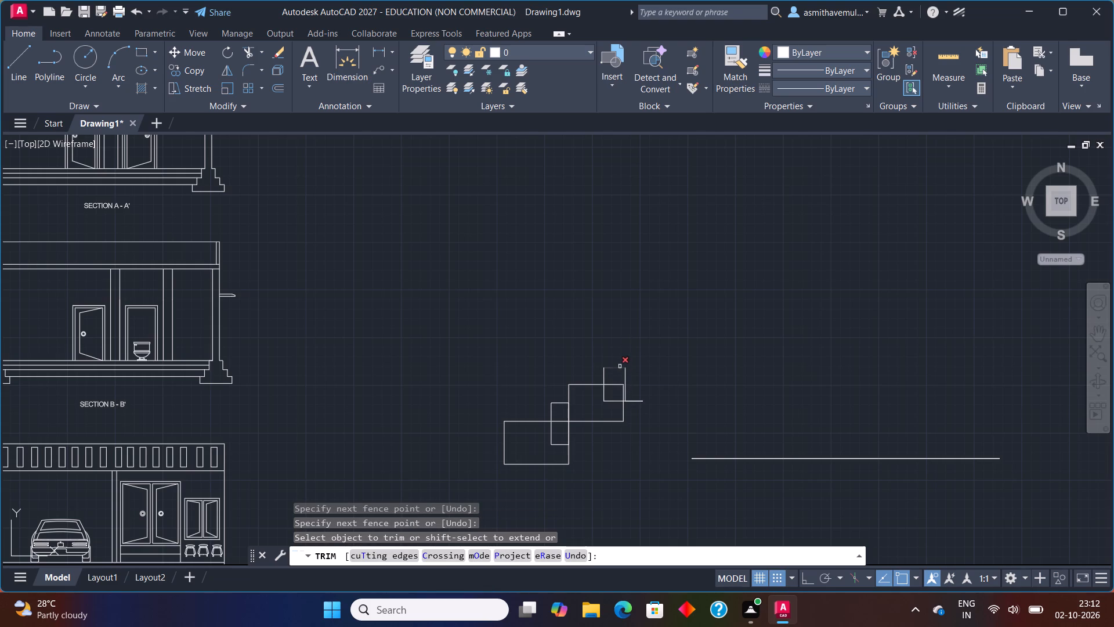
pyautogui.click(623, 373)
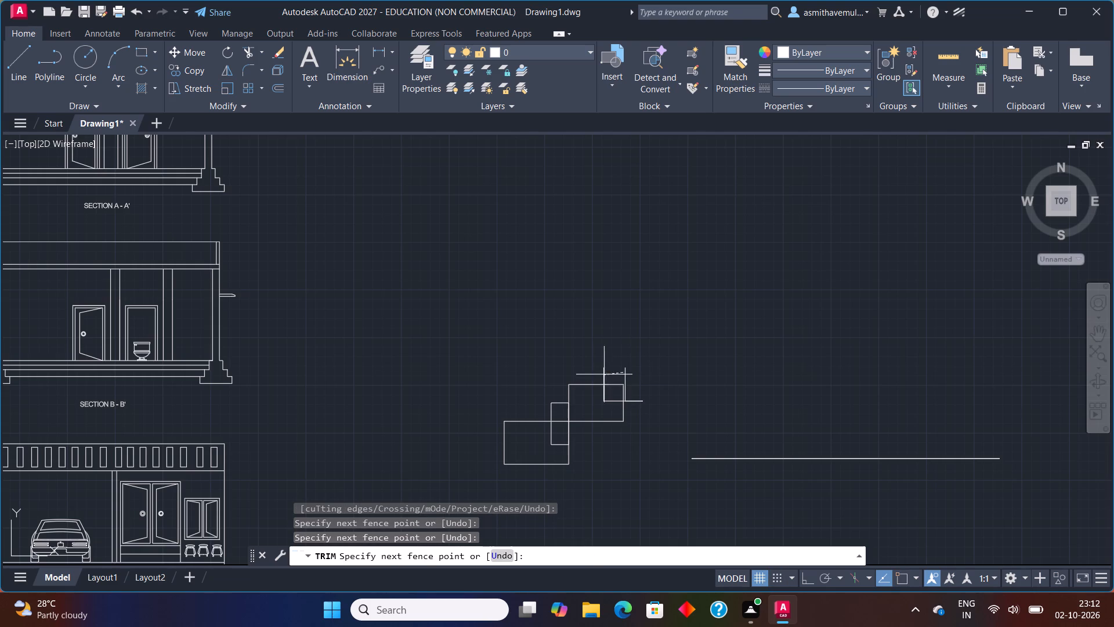
pyautogui.click(601, 372)
pyautogui.moveTo(600, 374); pyautogui.dragTo(527, 442)
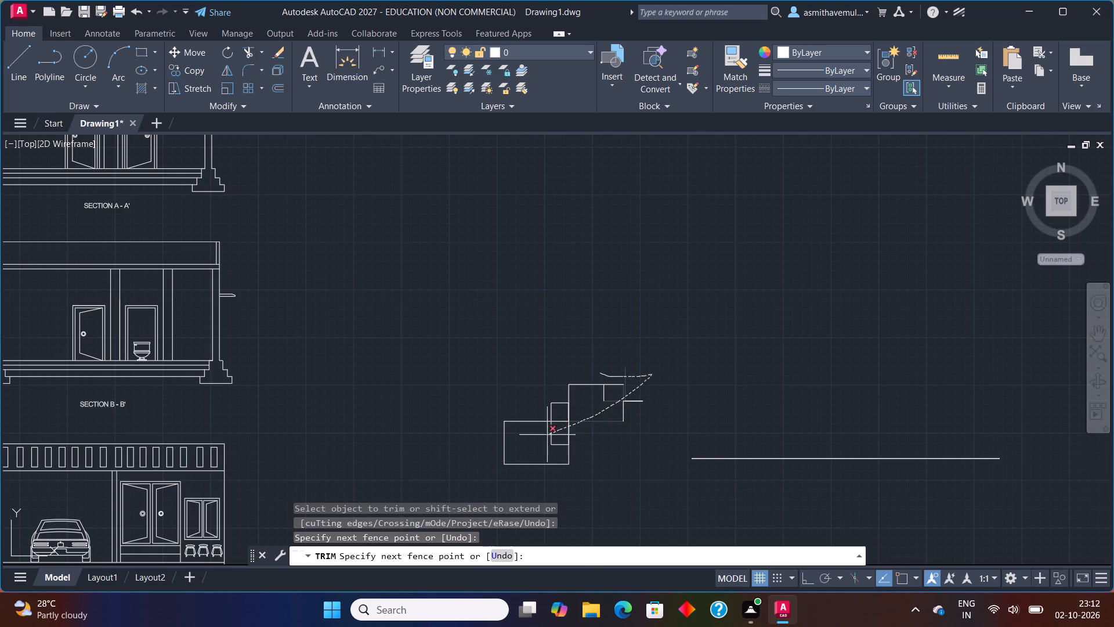
pyautogui.moveTo(527, 442); pyautogui.dragTo(540, 458)
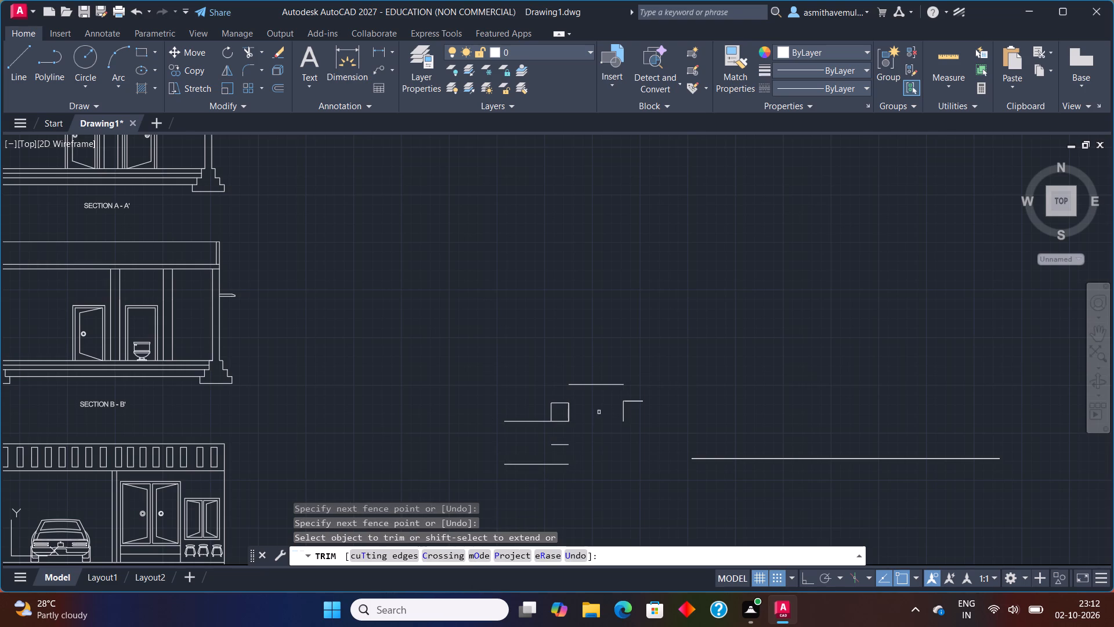
# Trim away all leftover line fragments of the diagonal chain beside the section and elevation drawings.
pyautogui.scroll(1, 601, 405)
pyautogui.moveTo(602, 397); pyautogui.dragTo(600, 356)
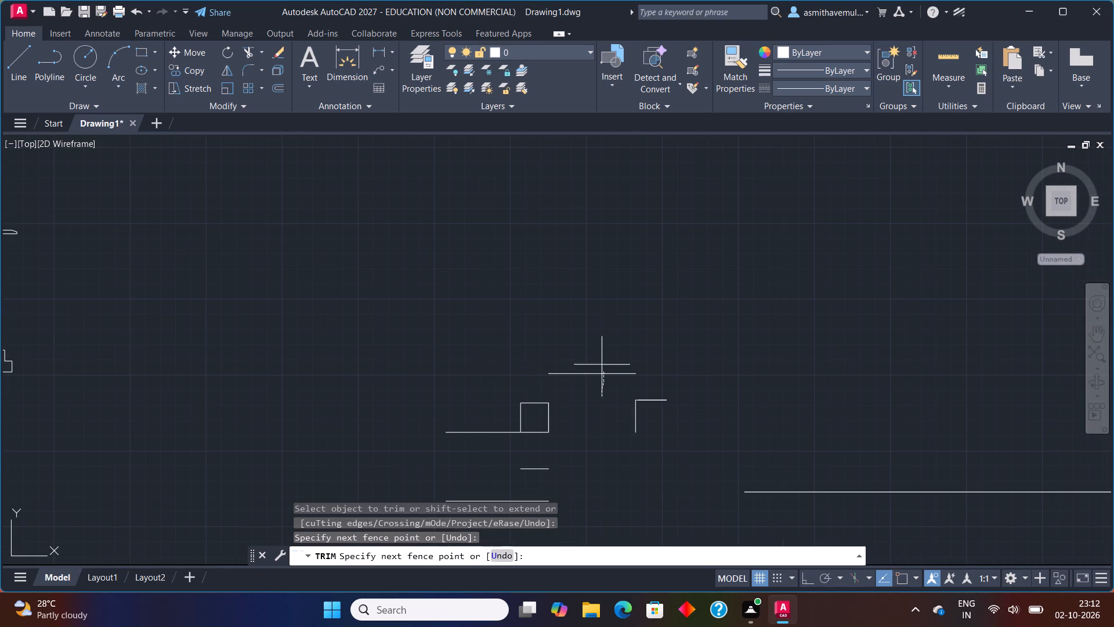
pyautogui.moveTo(600, 356); pyautogui.dragTo(599, 354)
pyautogui.moveTo(630, 361); pyautogui.dragTo(651, 410)
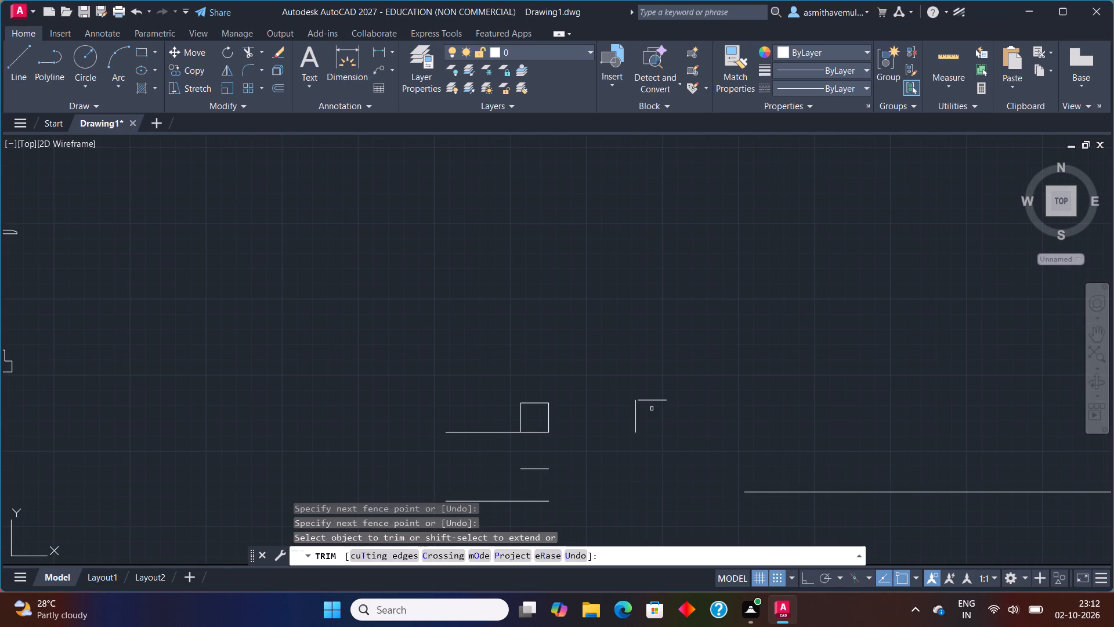
pyautogui.moveTo(652, 408); pyautogui.dragTo(654, 380)
pyautogui.moveTo(647, 392); pyautogui.dragTo(602, 433)
pyautogui.moveTo(584, 413); pyautogui.dragTo(487, 410)
pyautogui.moveTo(518, 376); pyautogui.dragTo(519, 456)
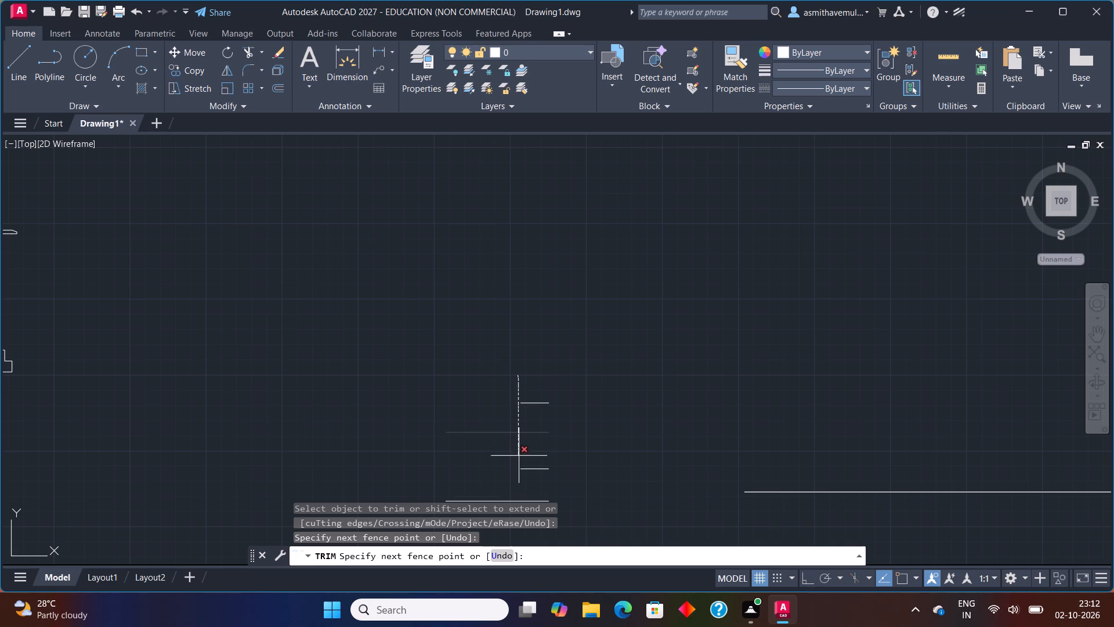
pyautogui.moveTo(519, 456); pyautogui.dragTo(502, 430)
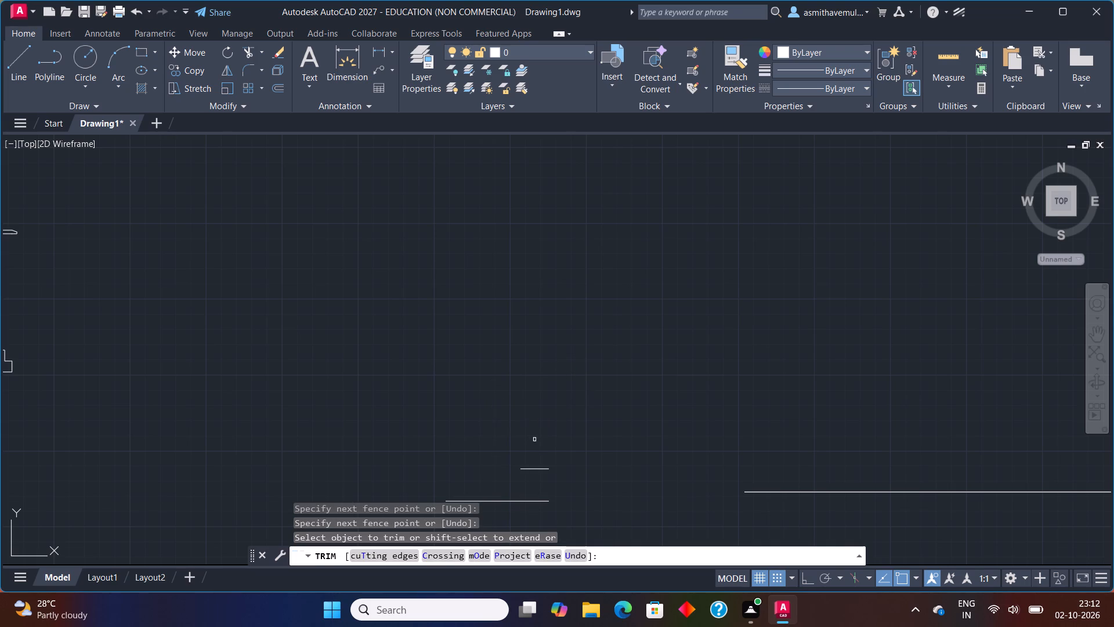
pyautogui.scroll(-1, 542, 469)
pyautogui.moveTo(543, 467); pyautogui.dragTo(594, 378, button='middle')
pyautogui.moveTo(611, 334); pyautogui.dragTo(582, 379)
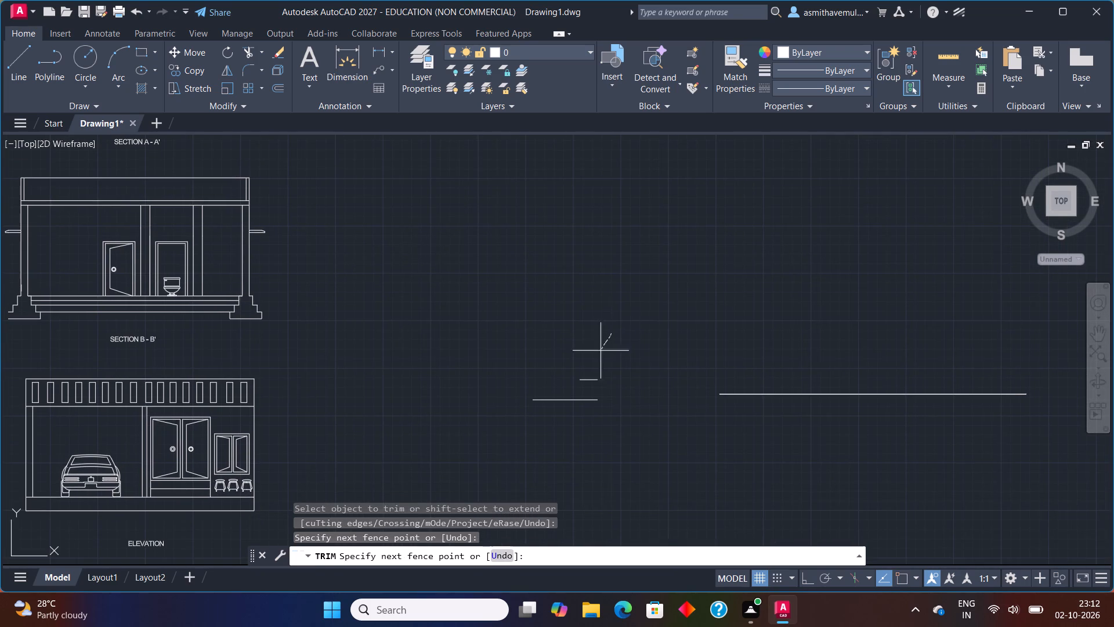
pyautogui.moveTo(582, 379); pyautogui.dragTo(530, 446)
pyautogui.moveTo(663, 432); pyautogui.dragTo(841, 321)
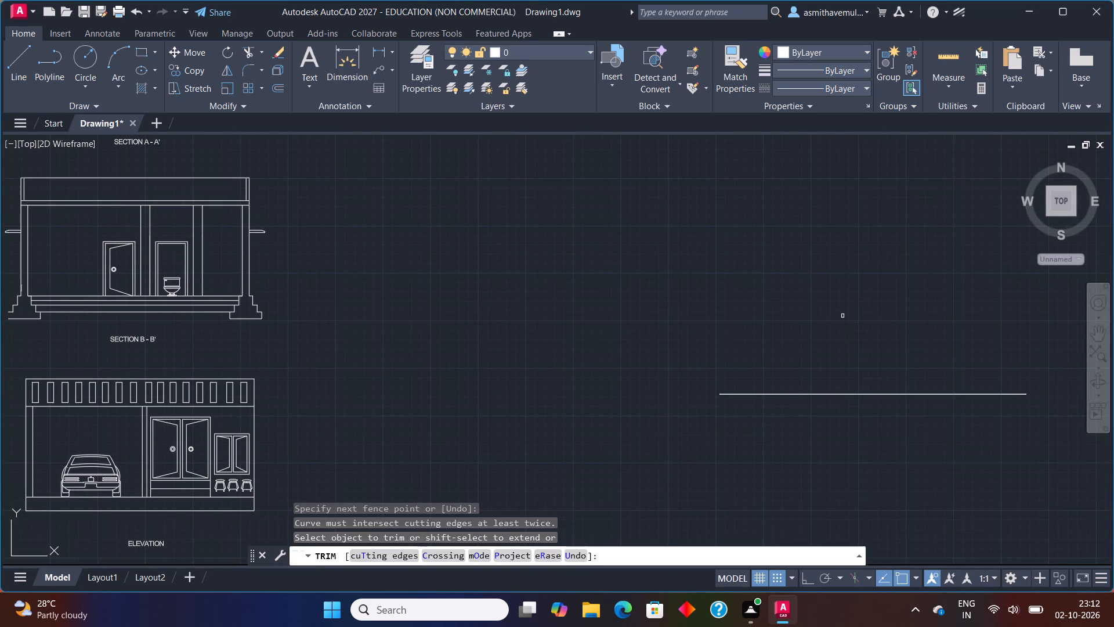
pyautogui.press('Escape')
# Erase the very flat, wide rectangle that remains beside the elevation.
pyautogui.moveTo(831, 323); pyautogui.dragTo(794, 430)
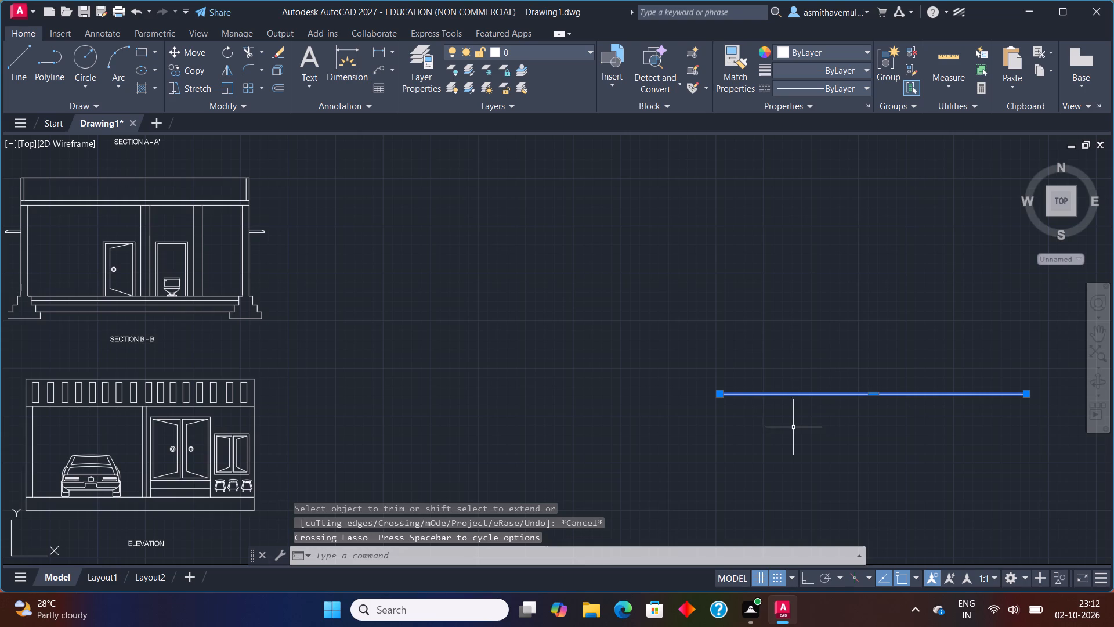
pyautogui.press('Delete')
# Examine the garage, sit out and drawing area of the floor plan up close.
pyautogui.scroll(-1, 793, 403)
pyautogui.moveTo(646, 395); pyautogui.dragTo(692, 365, button='middle')
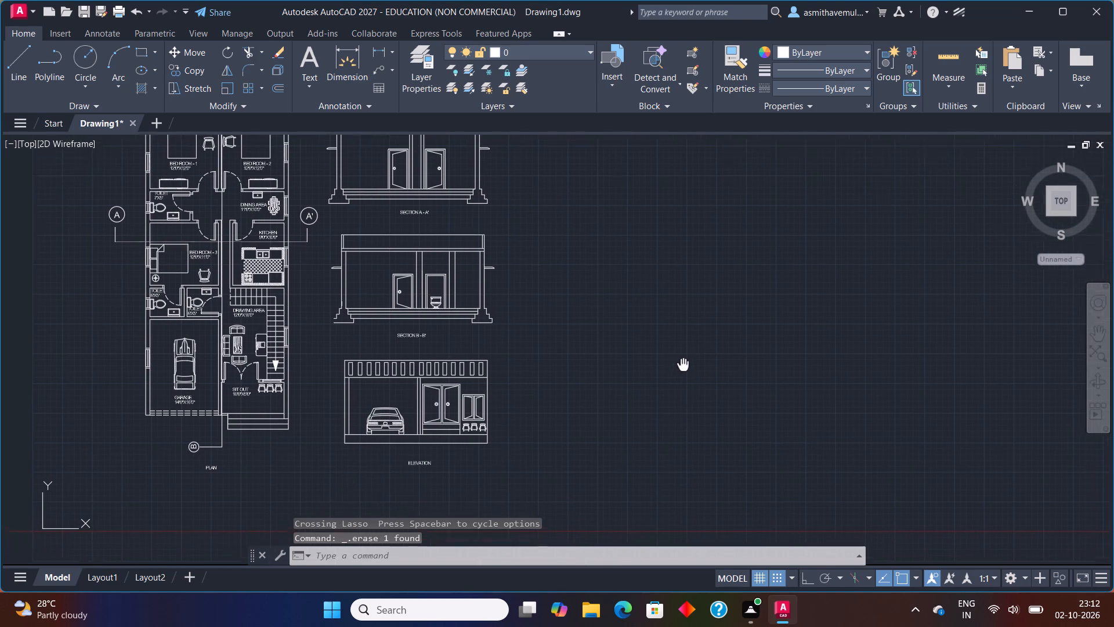
pyautogui.moveTo(692, 365); pyautogui.dragTo(695, 365, button='middle')
pyautogui.moveTo(520, 395); pyautogui.dragTo(683, 394, button='middle')
pyautogui.scroll(3, 418, 384)
pyautogui.moveTo(596, 337); pyautogui.dragTo(609, 355, button='middle')
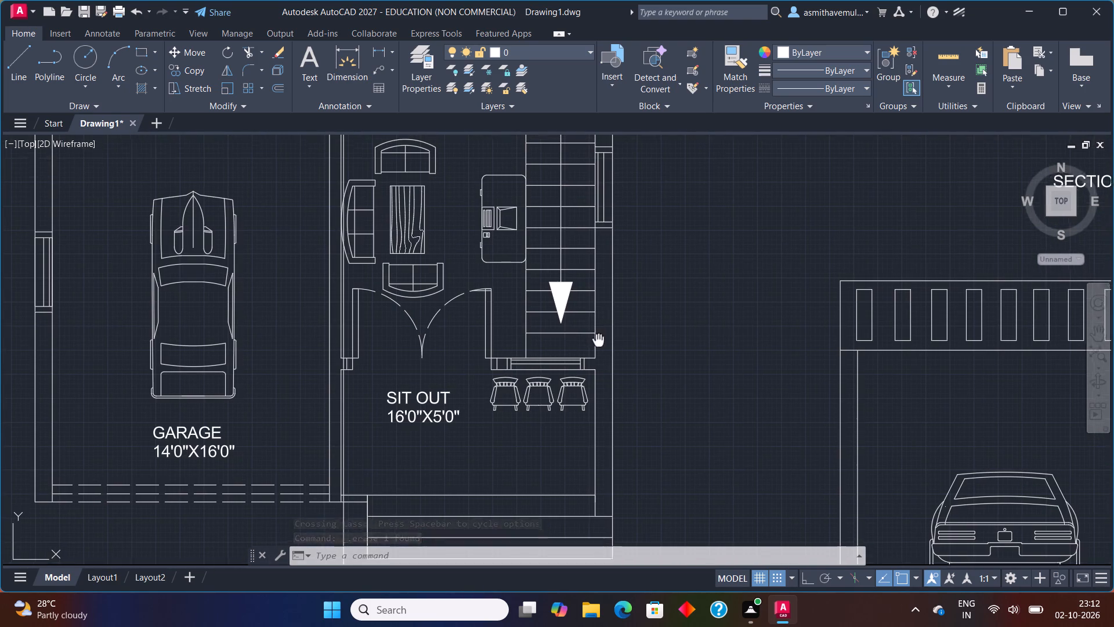
pyautogui.moveTo(609, 355); pyautogui.dragTo(764, 407, button='middle')
pyautogui.scroll(-1, 569, 323)
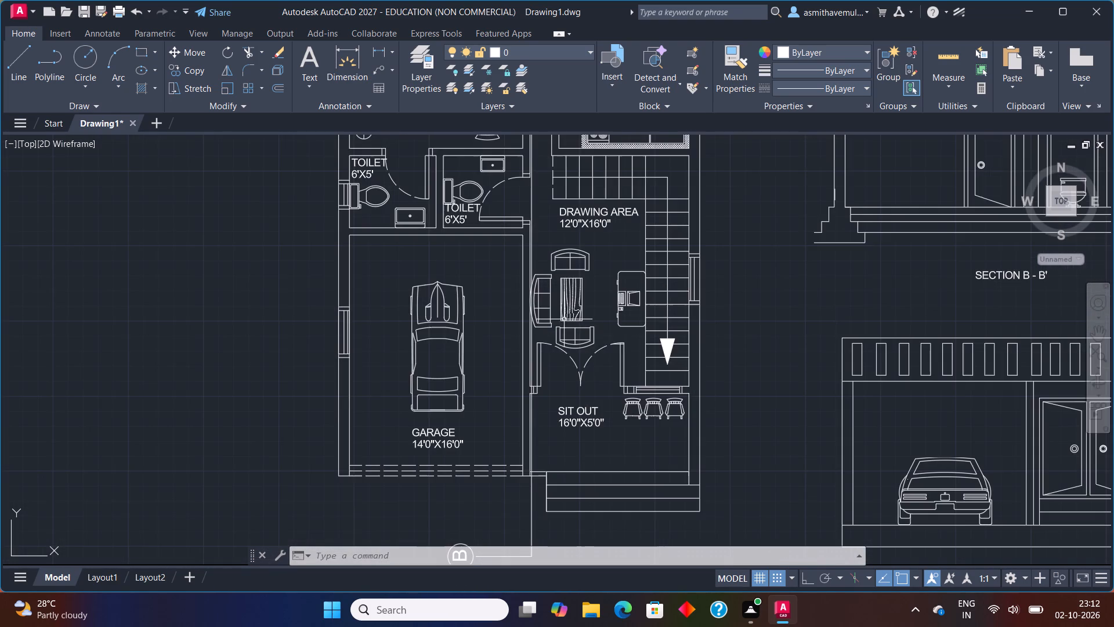
# Examine the sofa set, desk and the wall line between the garage and the drawing area up close.
pyautogui.scroll(3, 543, 314)
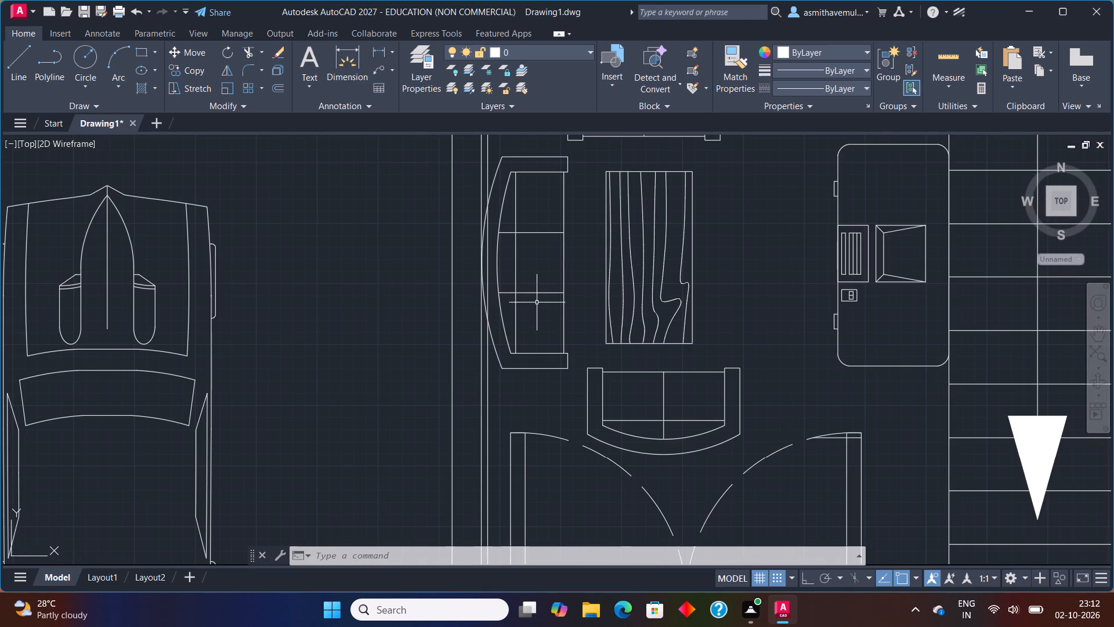
pyautogui.scroll(1, 507, 274)
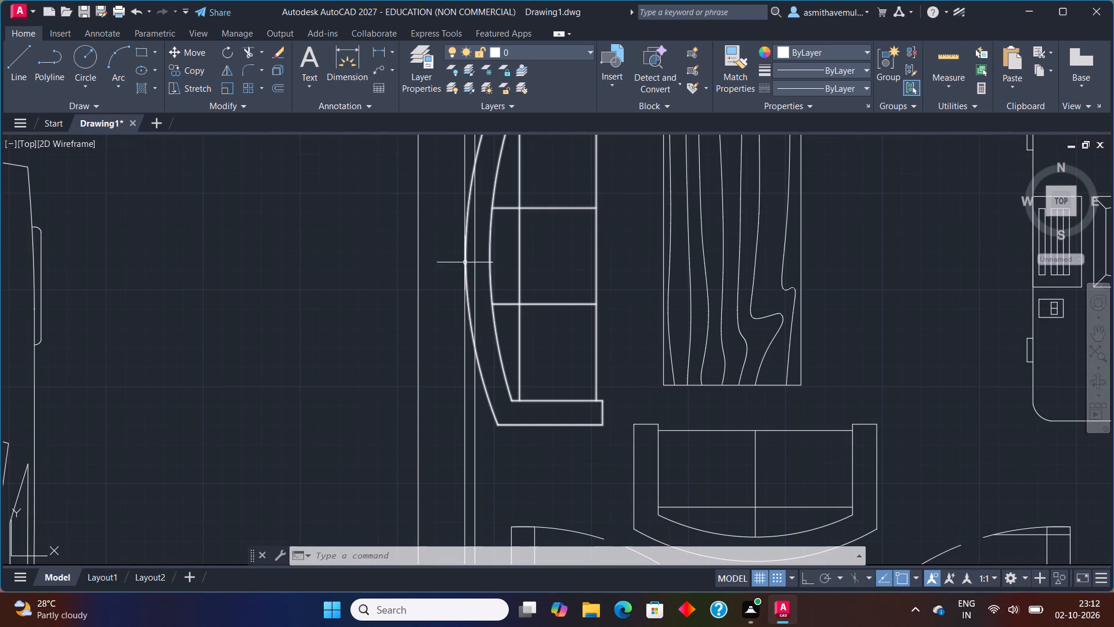
pyautogui.scroll(-2, 479, 254)
pyautogui.moveTo(479, 261); pyautogui.dragTo(479, 292, button='middle')
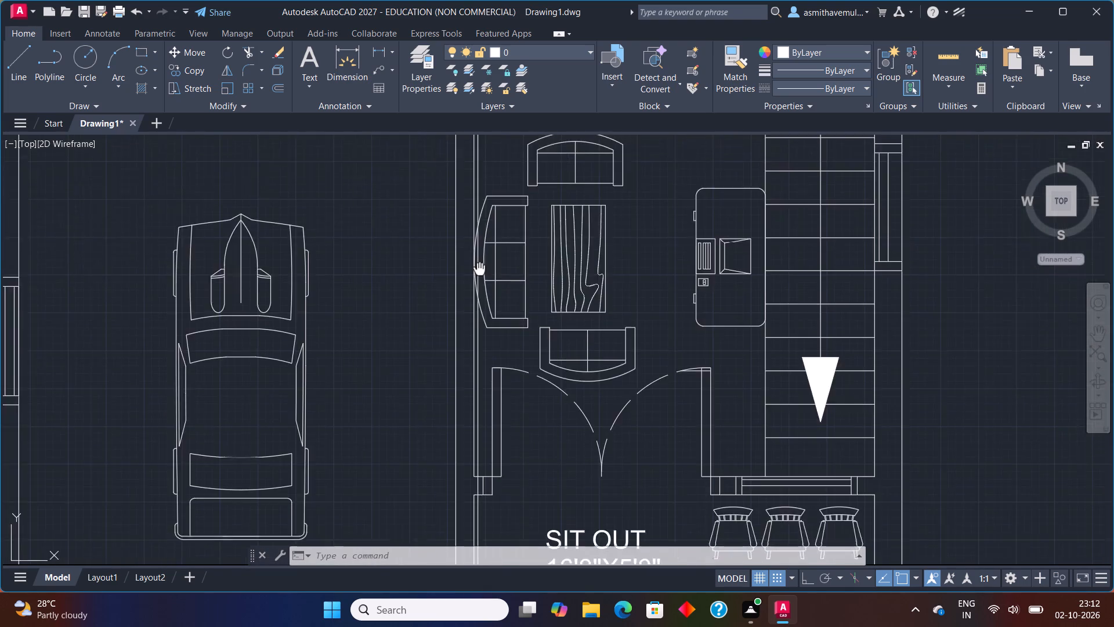
pyautogui.moveTo(479, 292); pyautogui.dragTo(480, 412, button='middle')
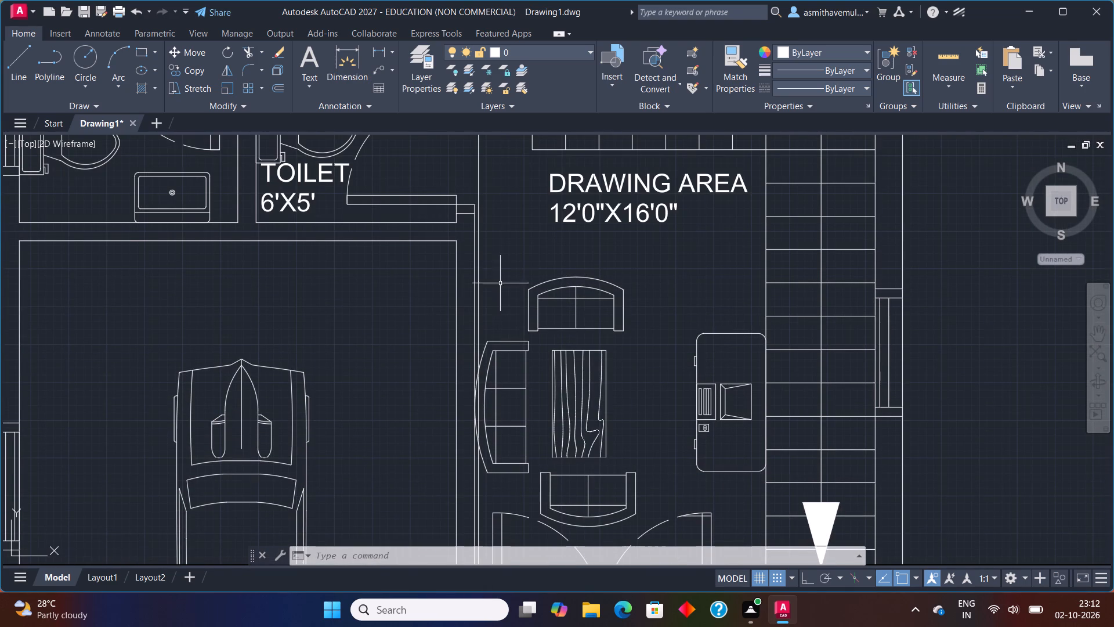
pyautogui.scroll(1, 507, 278)
pyautogui.click(458, 262)
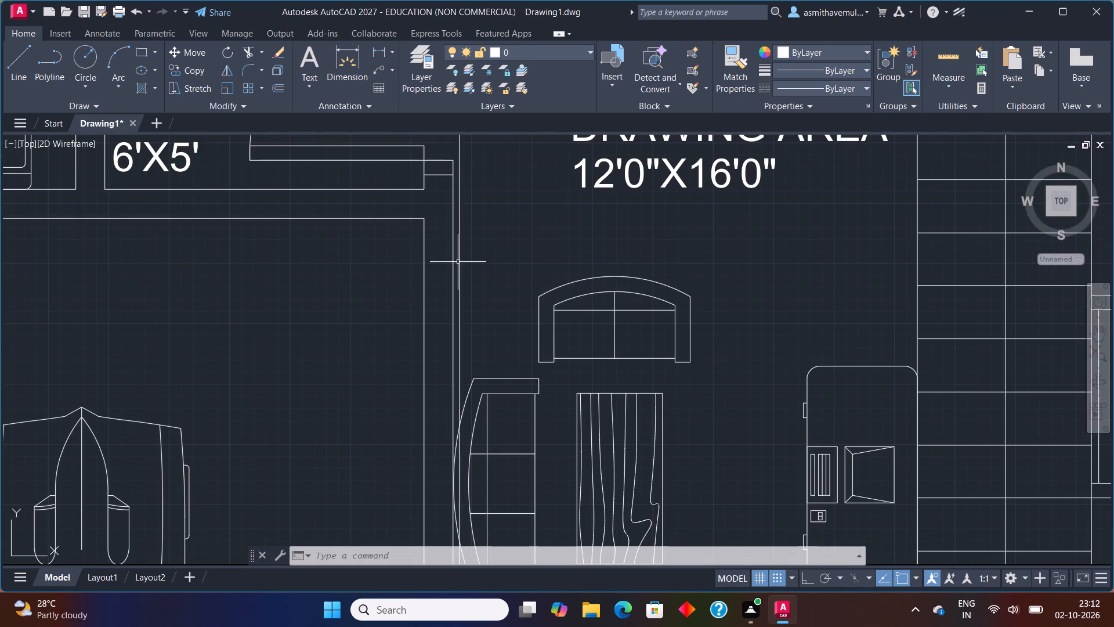
pyautogui.scroll(-4, 480, 248)
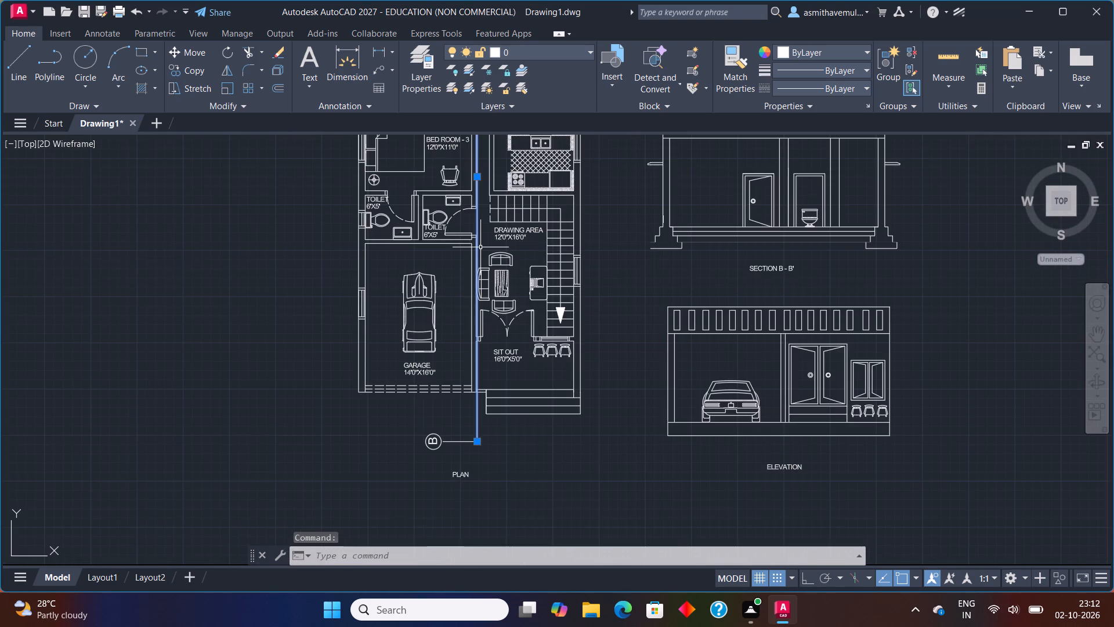
pyautogui.scroll(1, 483, 251)
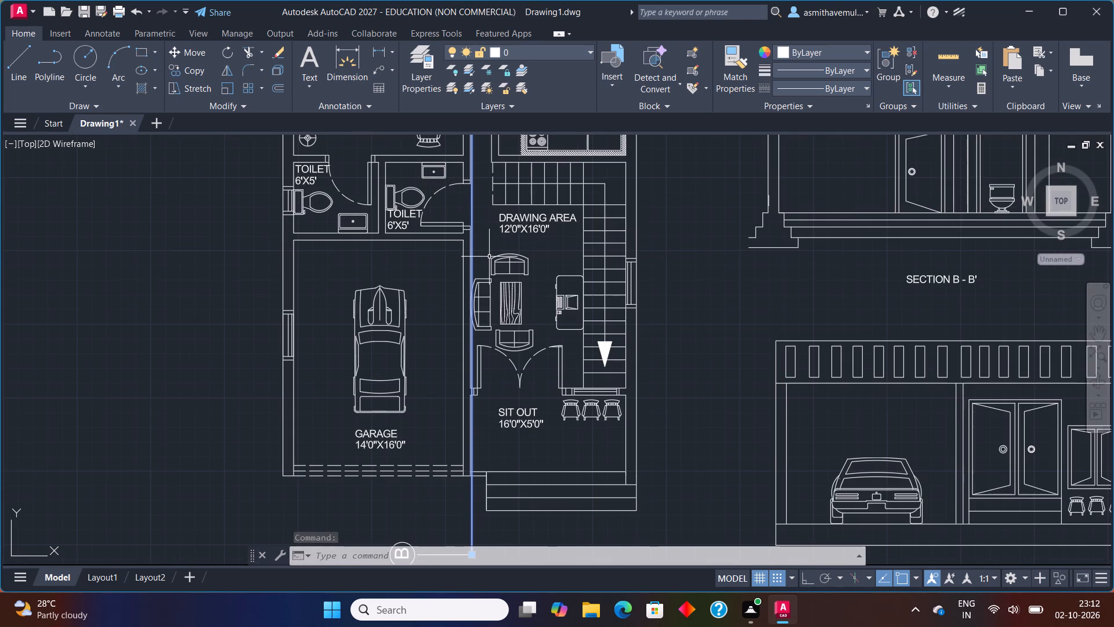
pyautogui.press('Escape')
pyautogui.scroll(4, 477, 290)
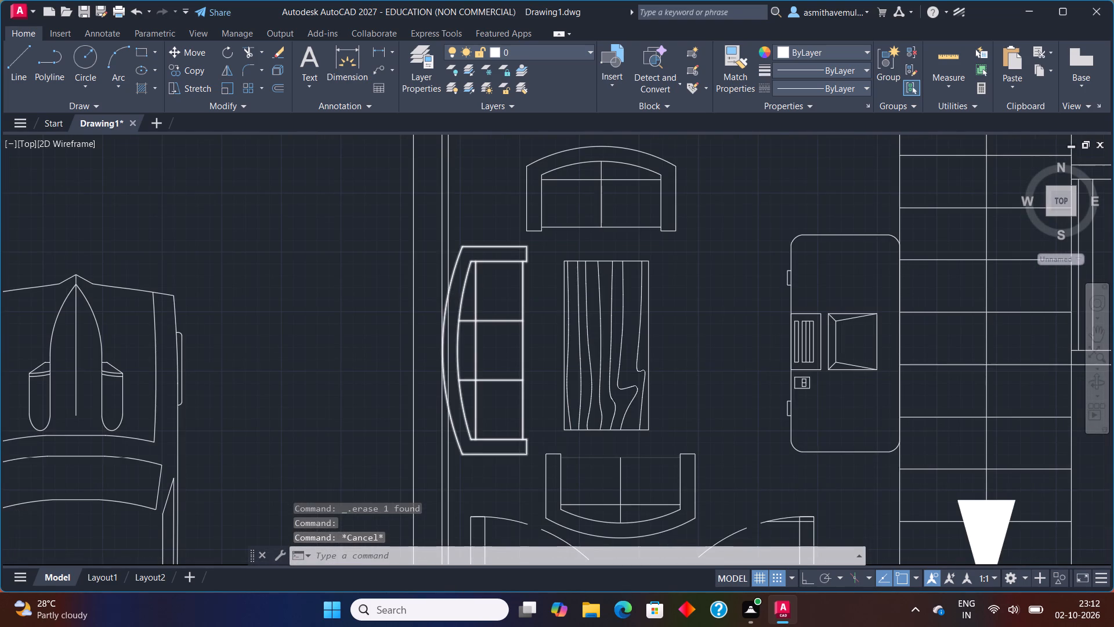
pyautogui.scroll(-3, 482, 286)
pyautogui.scroll(1, 470, 344)
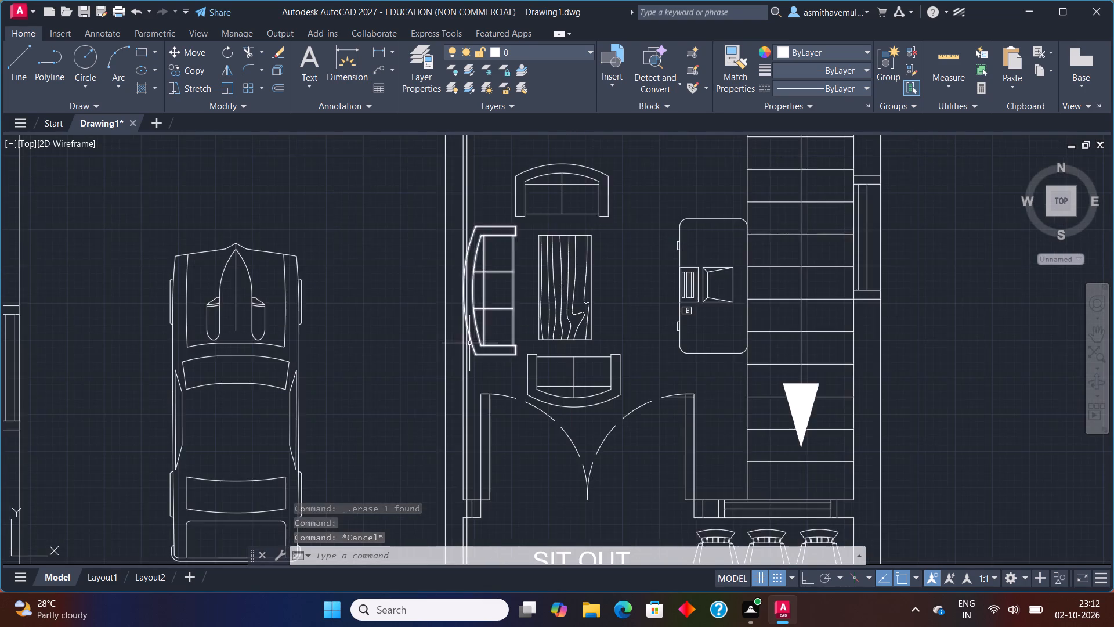
# Draw a rectangle 3' long and 6" wide in the empty area beside the garage of the floor plan.
pyautogui.scroll(-1, 472, 337)
pyautogui.moveTo(440, 337); pyautogui.dragTo(816, 409, button='middle')
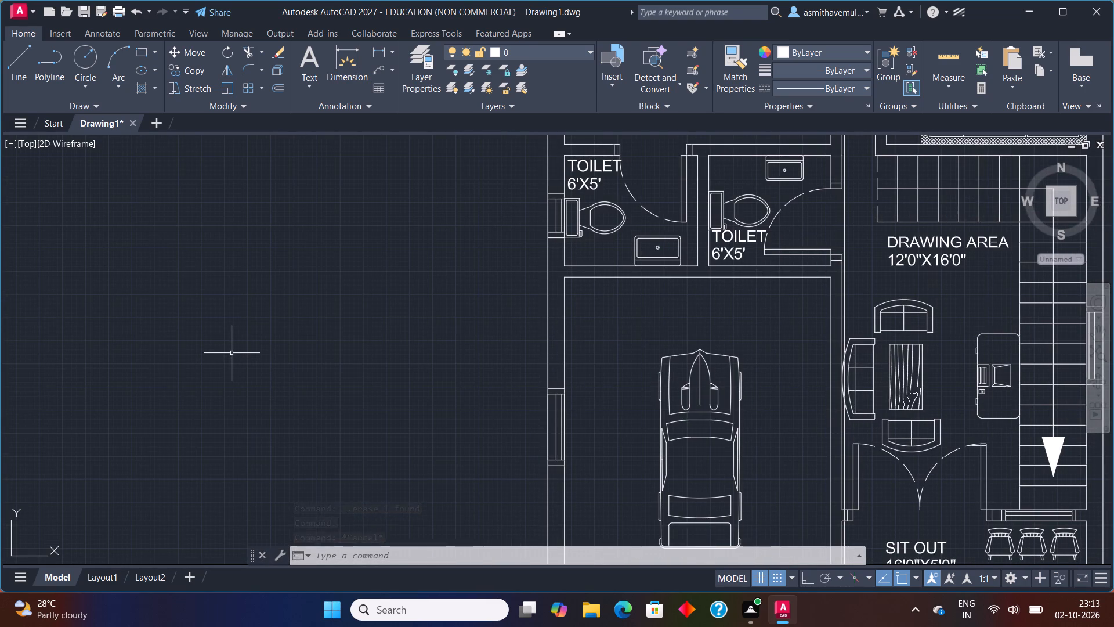
pyautogui.press('r')
pyautogui.press('e')
pyautogui.press('c')
pyautogui.press('Return')
pyautogui.click(230, 354)
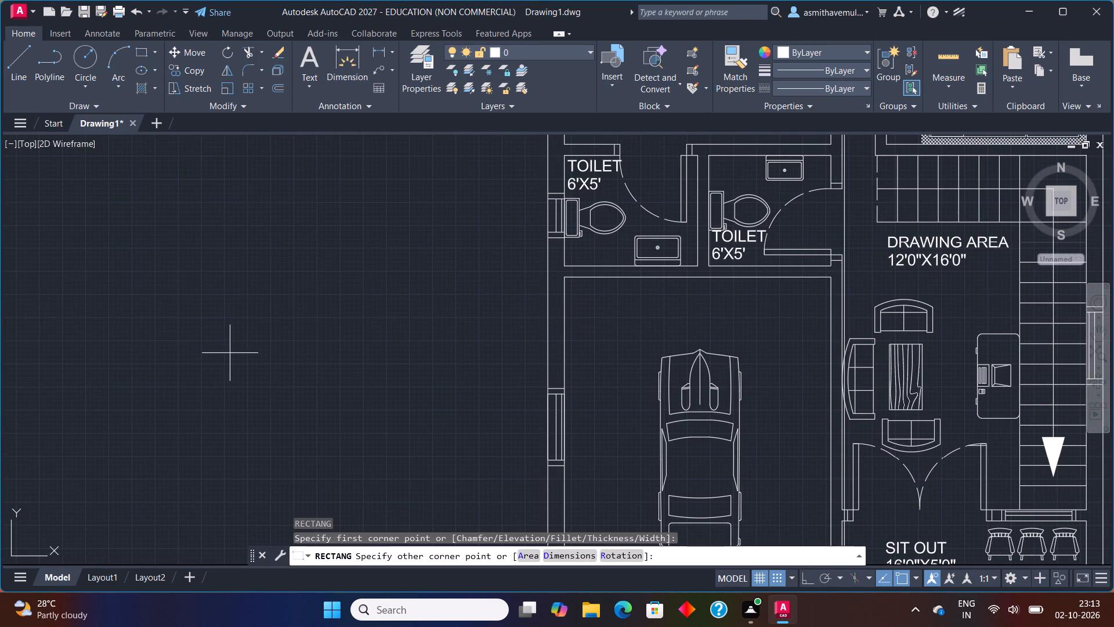
pyautogui.press('d')
pyautogui.press('Return')
pyautogui.press('3')
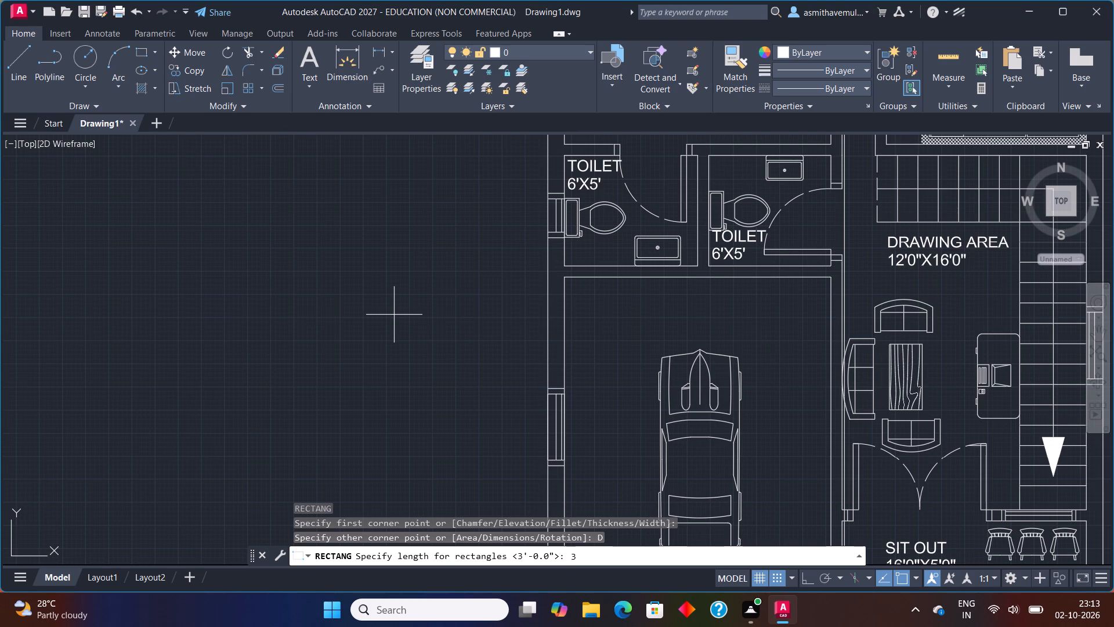
pyautogui.press("'")
pyautogui.press('Return')
pyautogui.press('6')
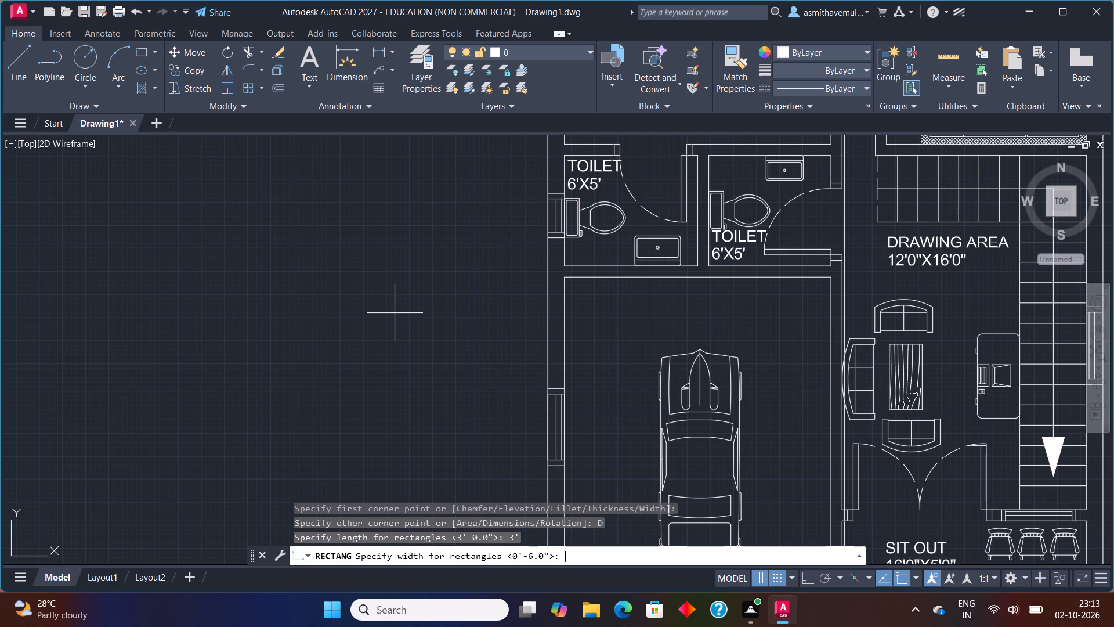
pyautogui.hotkey('shift', '"')
pyautogui.press('Return')
pyautogui.click(395, 312)
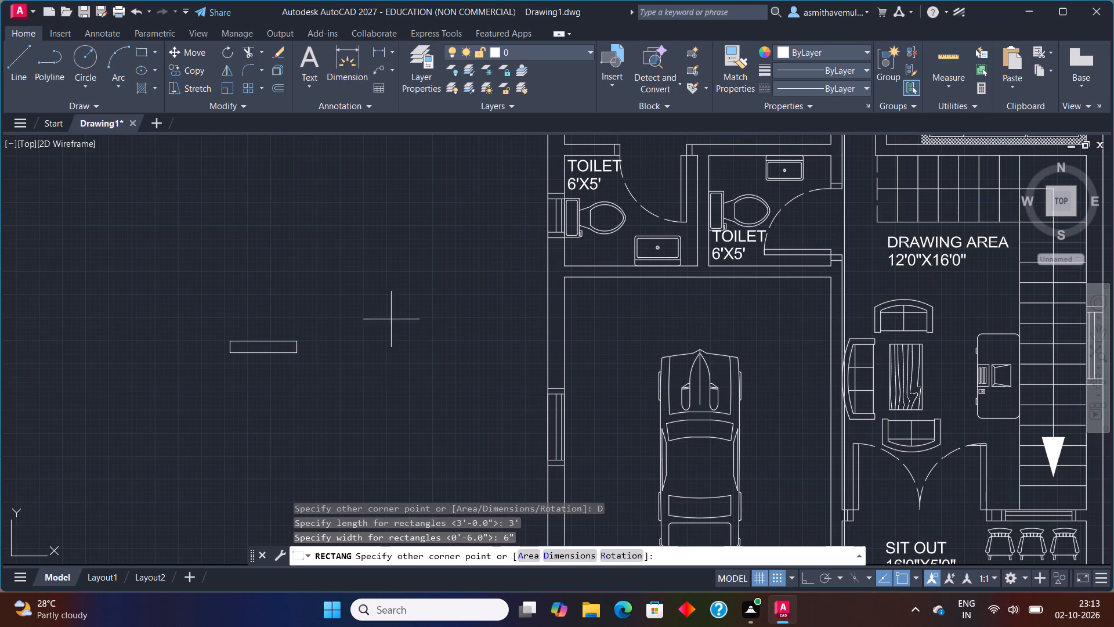
pyautogui.scroll(1, 296, 344)
pyautogui.click(296, 344)
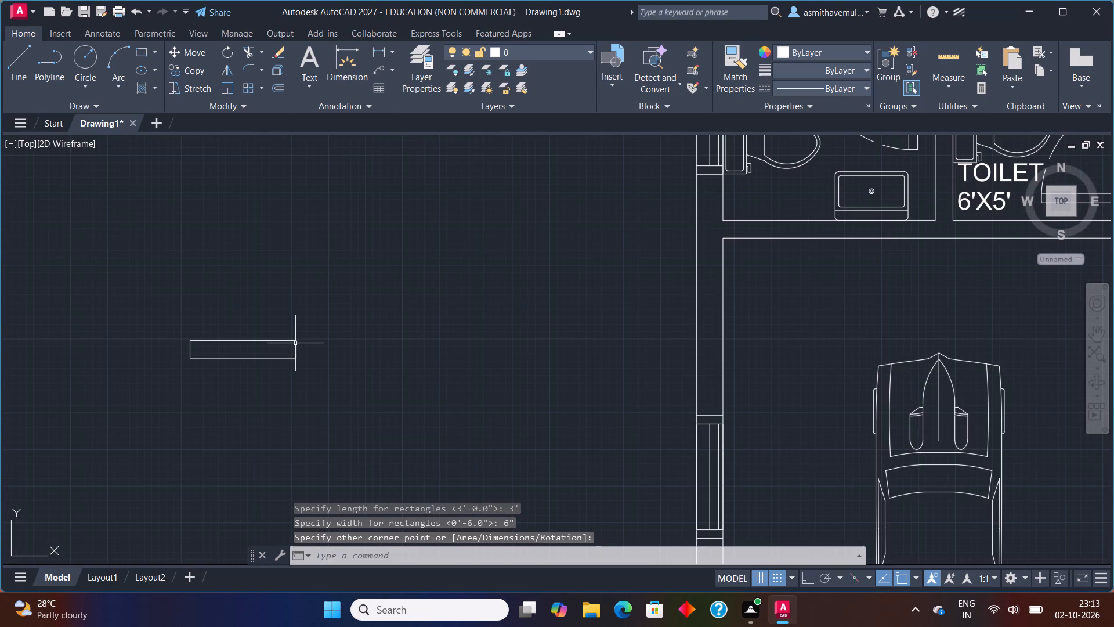
# Explode the 3' by 6" rectangle into separate lines.
pyautogui.click(295, 344)
pyautogui.press('x')
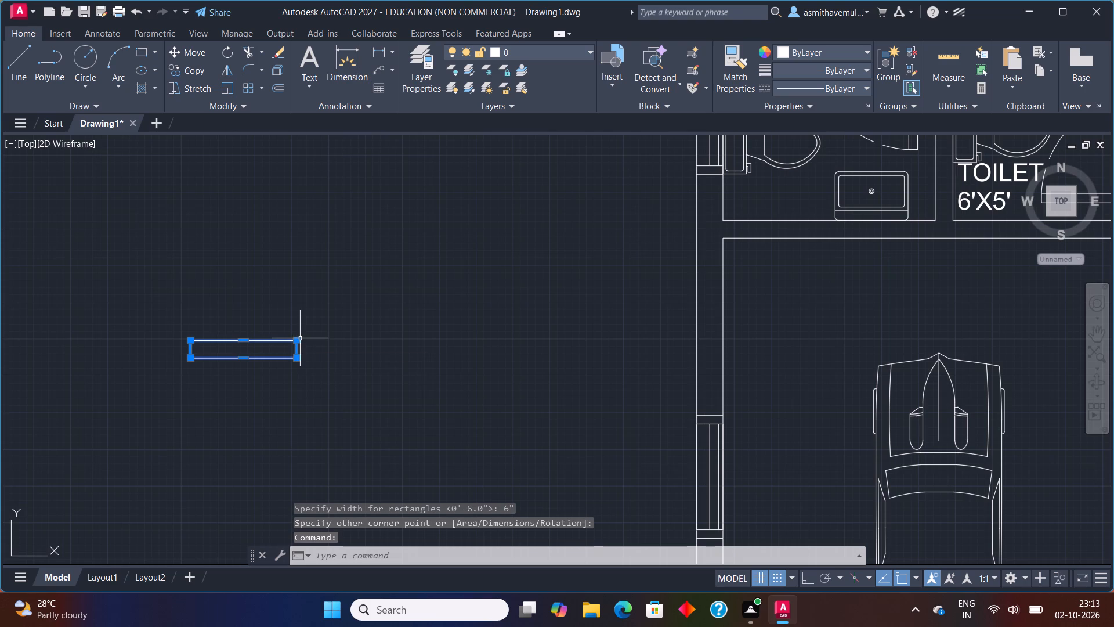
pyautogui.press('x')
pyautogui.press('Return')
# Draw a horizontal centre line through the rectangle between the midpoints of its two short ends.
pyautogui.scroll(1, 265, 372)
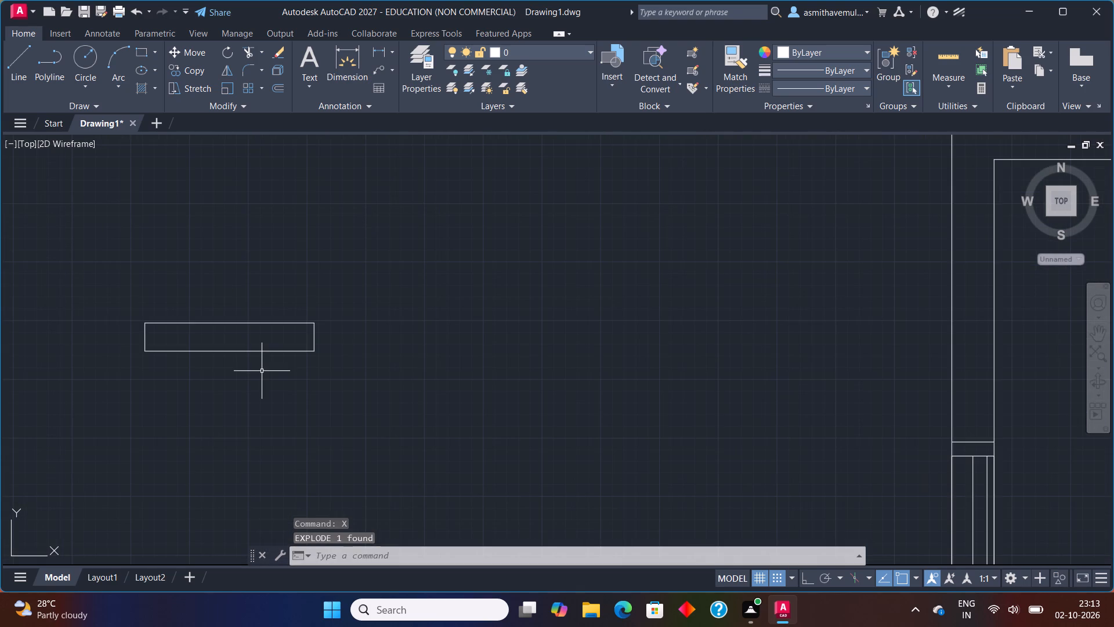
pyautogui.press('l')
pyautogui.press('Return')
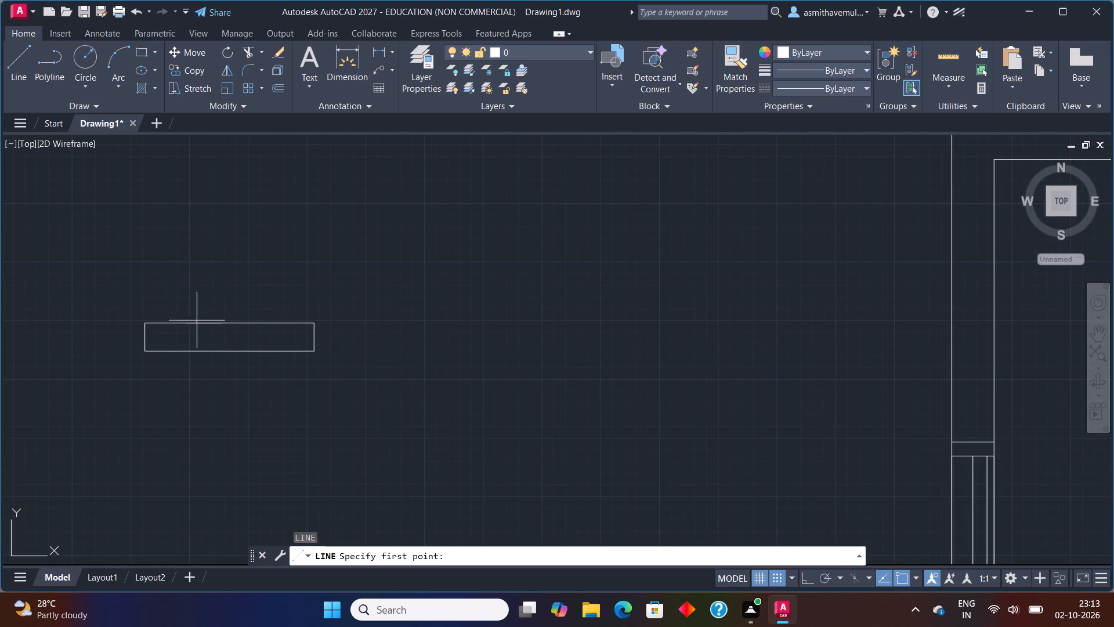
pyautogui.click(147, 336)
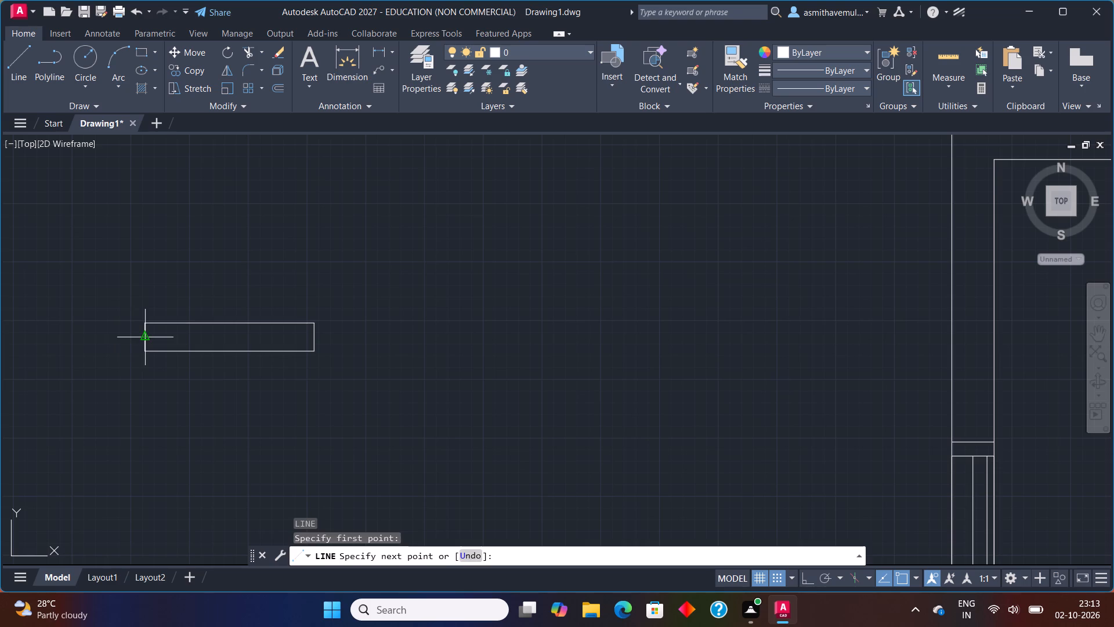
pyautogui.click(311, 338)
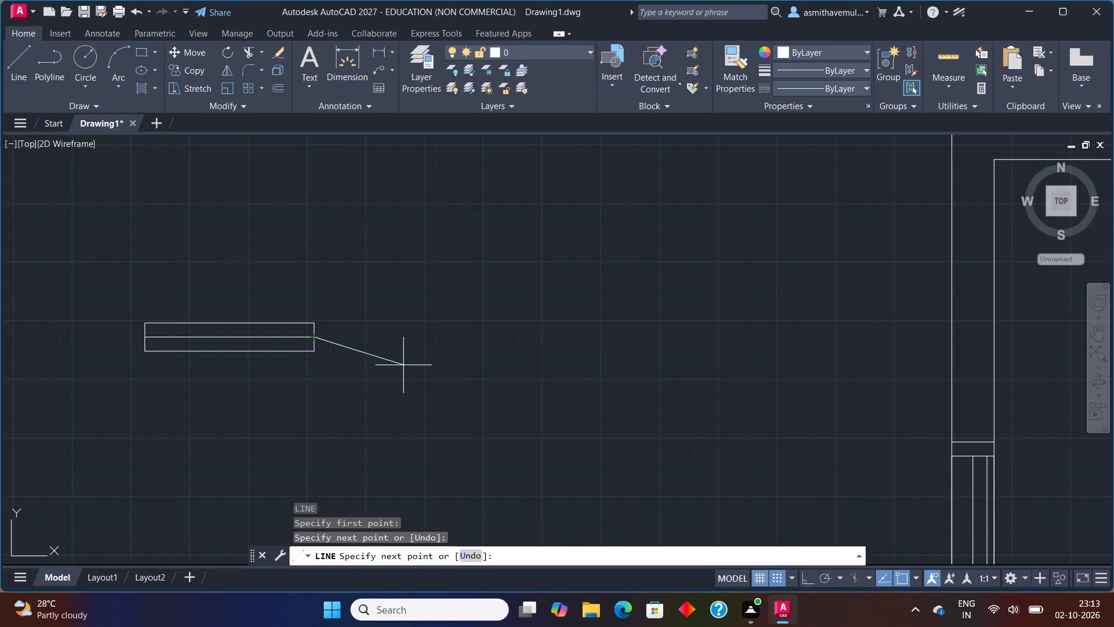
pyautogui.press('Escape')
# Offset both short end lines of the rectangle outward by 3".
pyautogui.press('o')
pyautogui.press('Return')
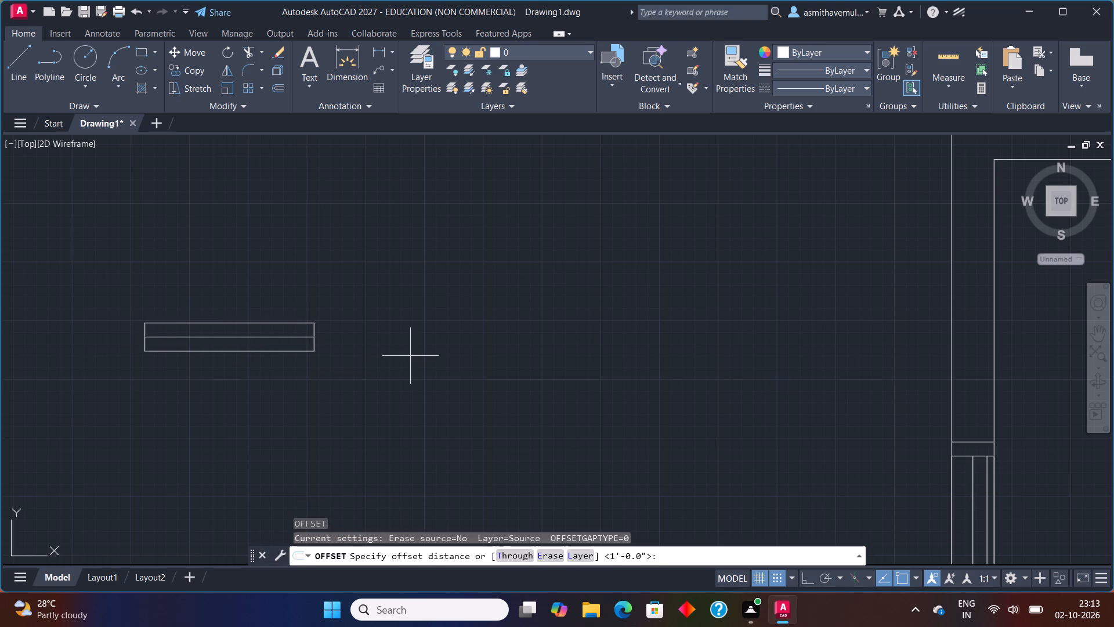
pyautogui.press('4')
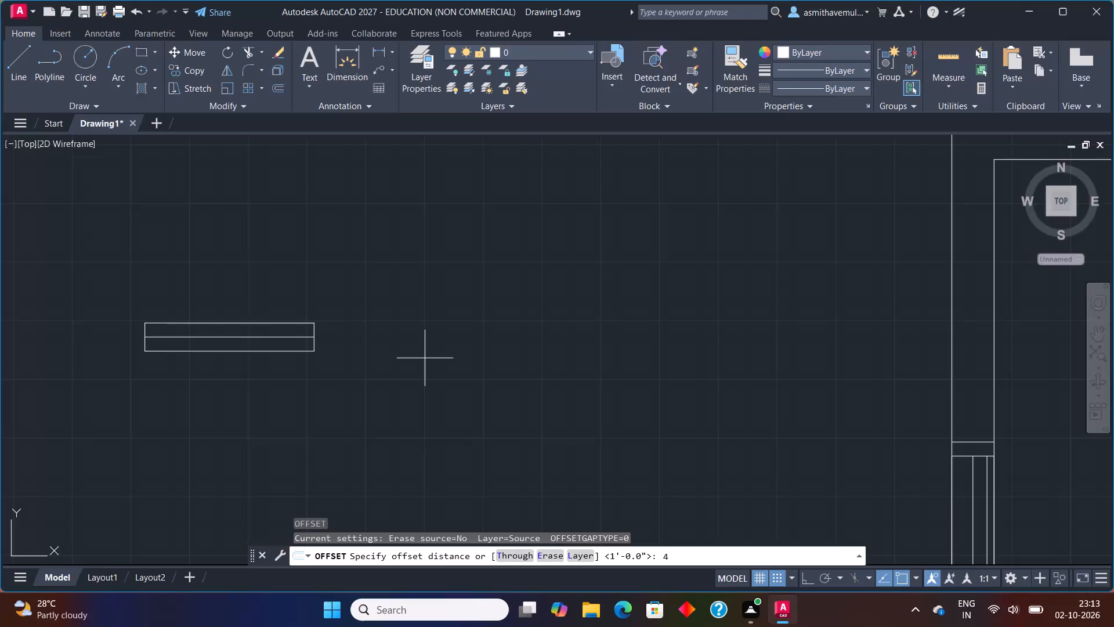
pyautogui.press('BackSpace')
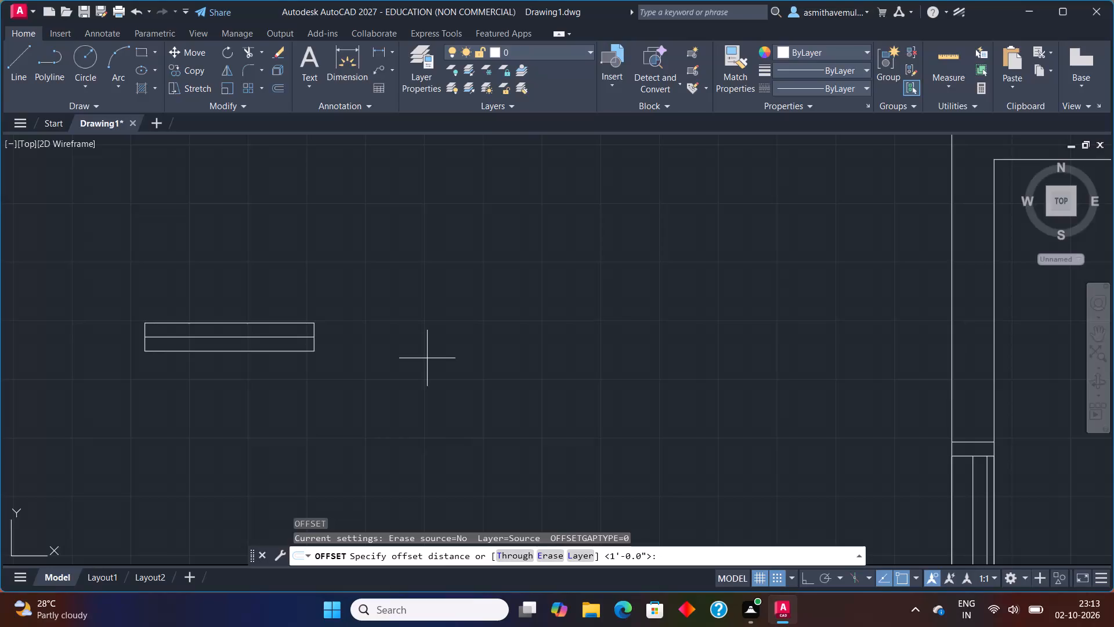
pyautogui.write('3"')
pyautogui.press('Return')
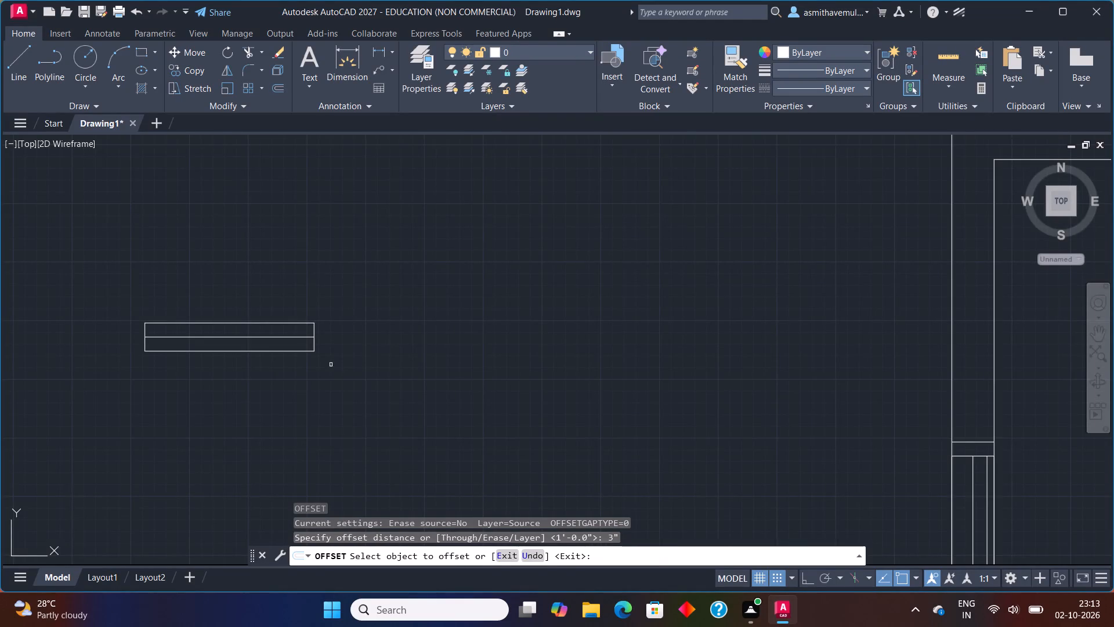
pyautogui.scroll(1, 301, 336)
pyautogui.moveTo(318, 331); pyautogui.dragTo(318, 330)
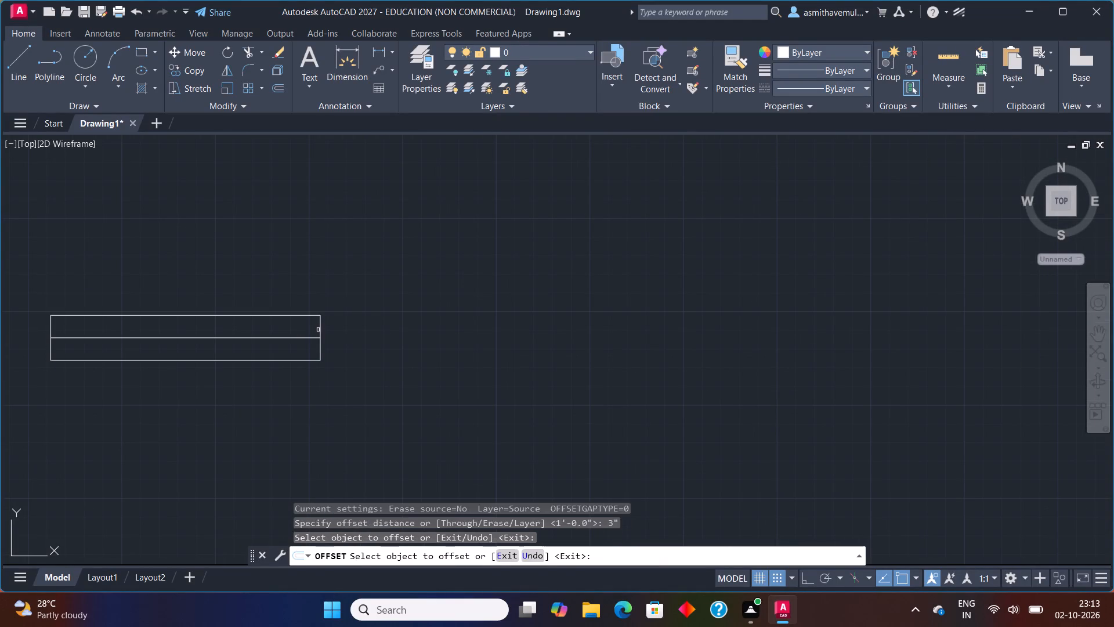
pyautogui.moveTo(318, 330); pyautogui.dragTo(325, 333)
pyautogui.click(366, 335)
pyautogui.click(321, 329)
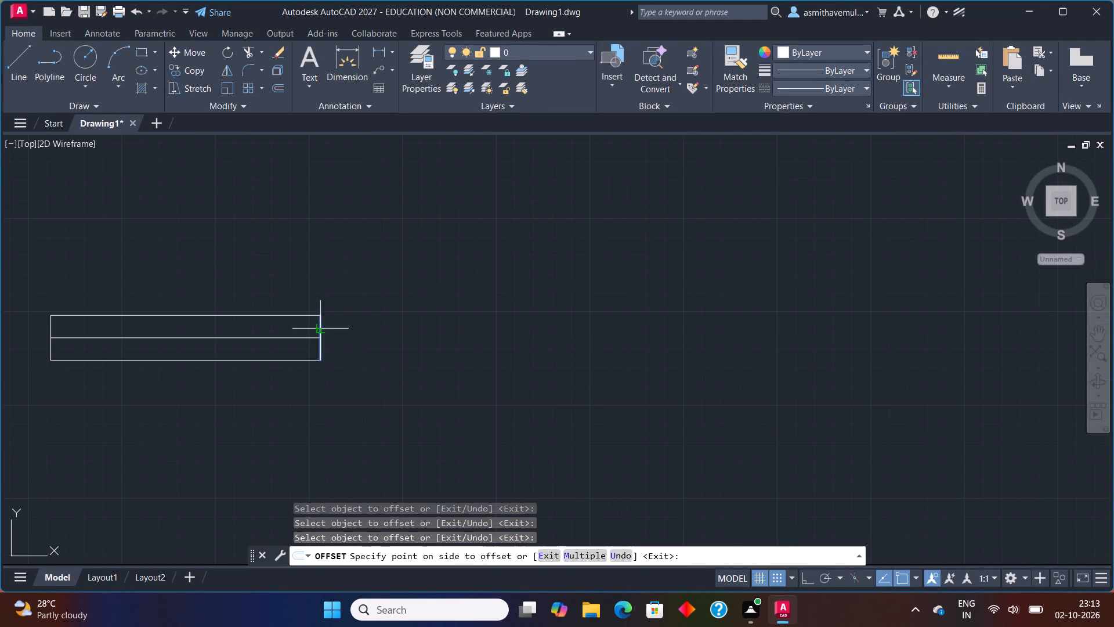
pyautogui.click(347, 329)
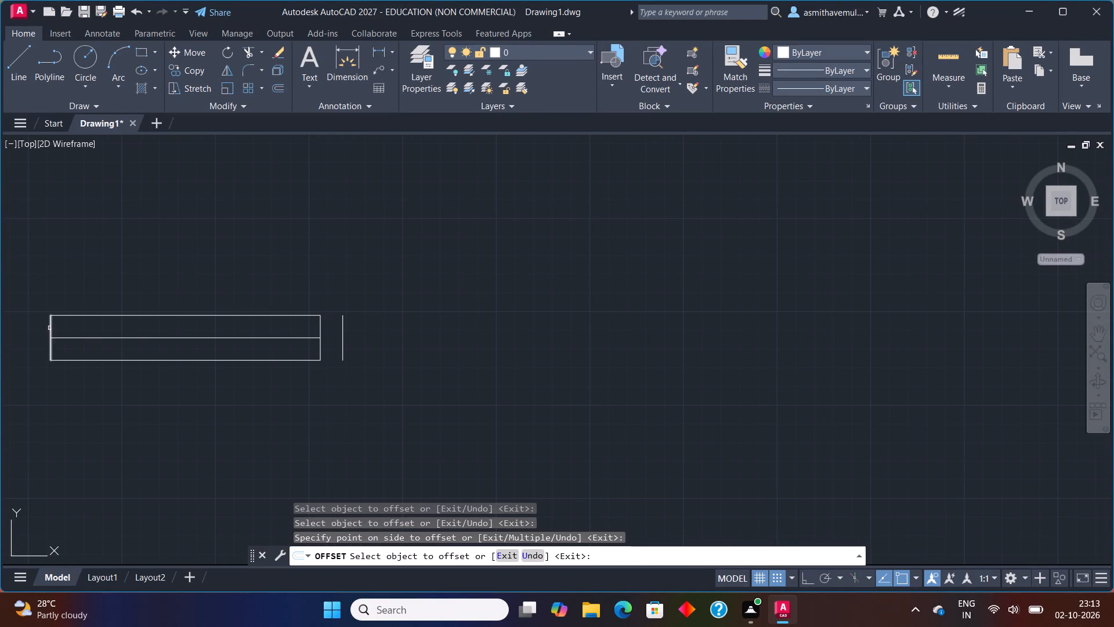
pyautogui.click(49, 328)
pyautogui.click(8, 329)
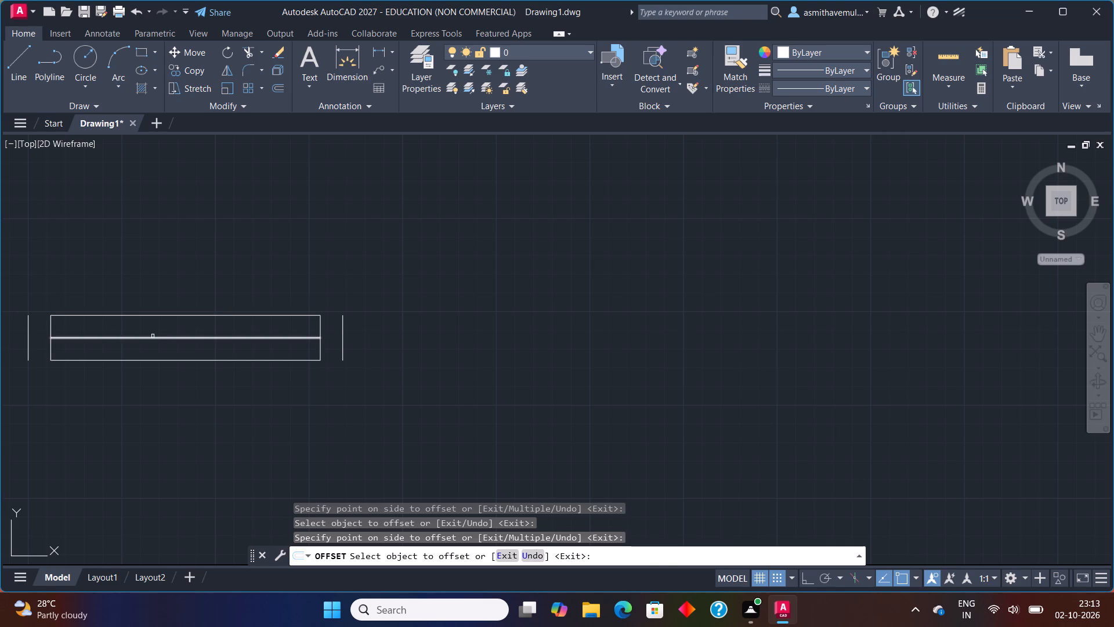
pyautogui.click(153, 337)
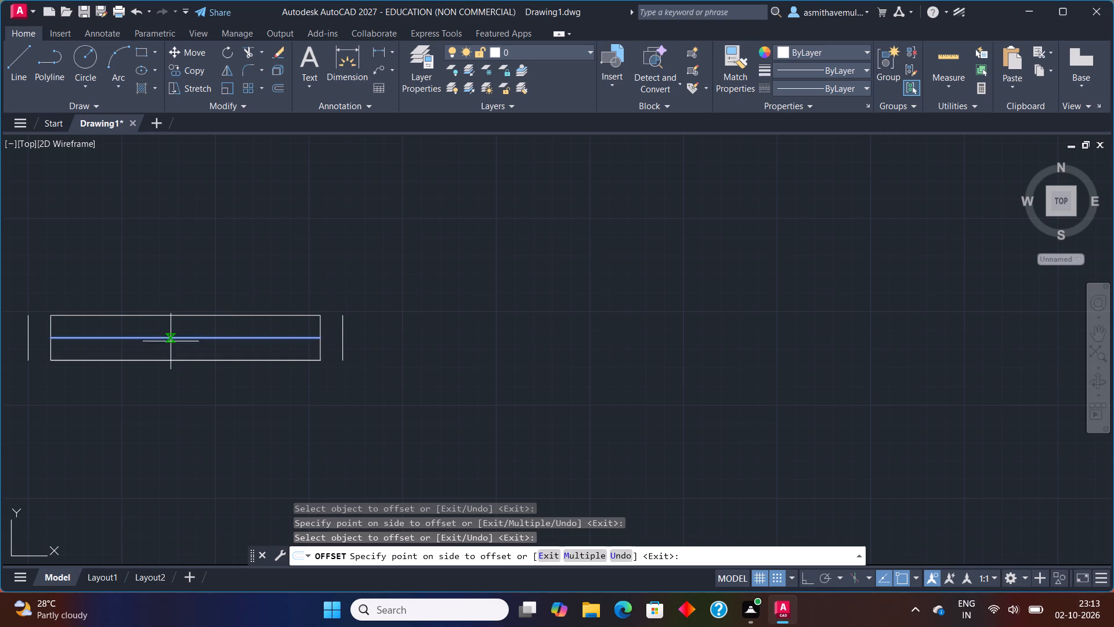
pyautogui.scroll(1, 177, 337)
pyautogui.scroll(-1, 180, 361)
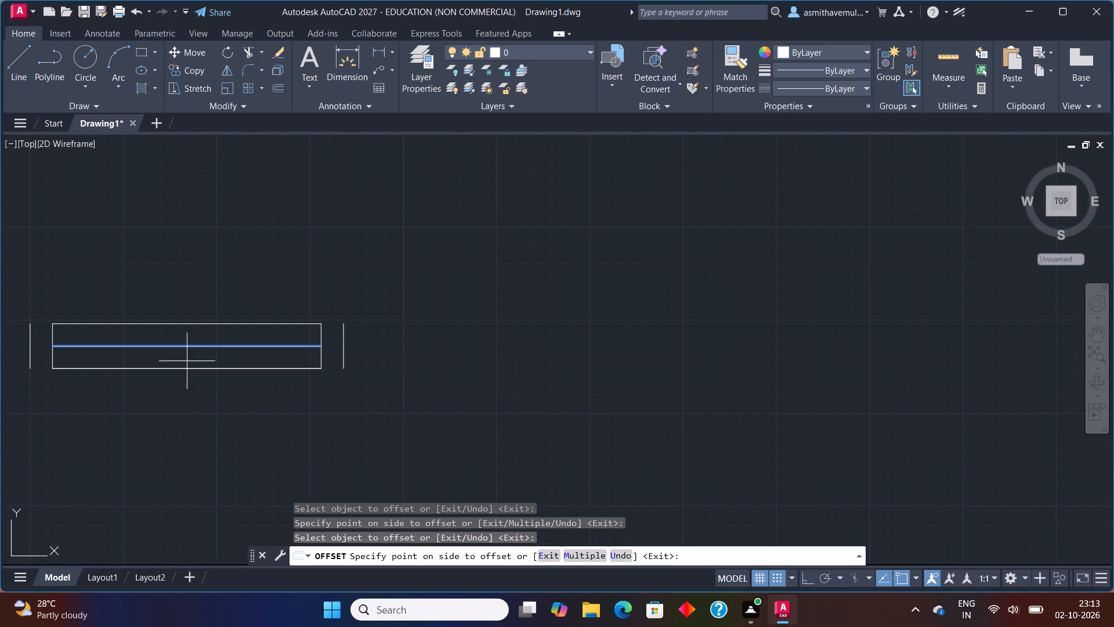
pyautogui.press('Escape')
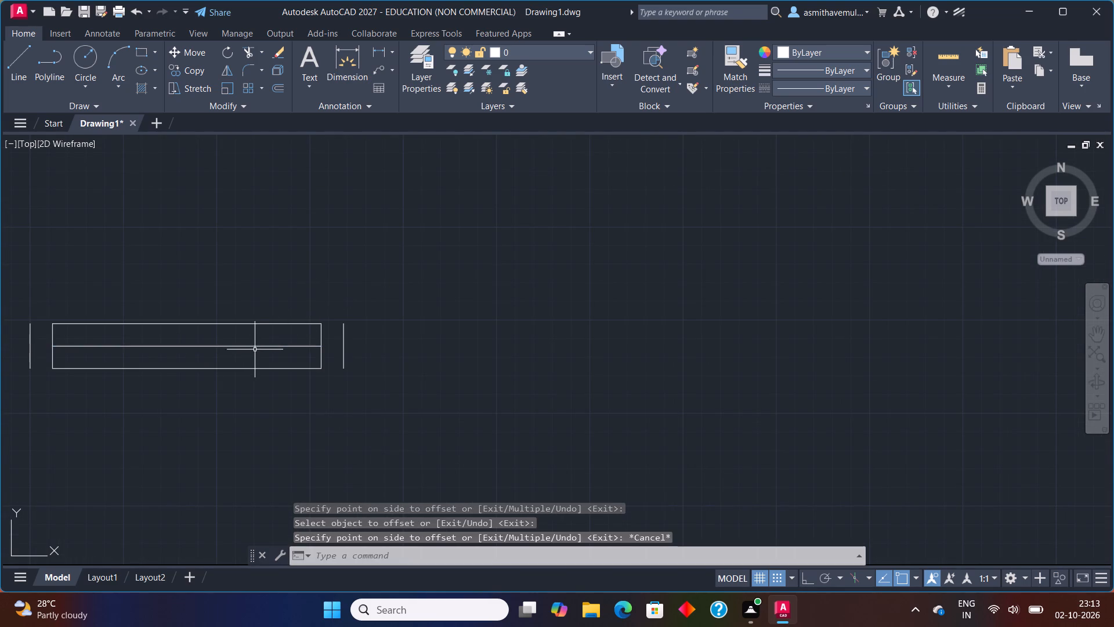
# Offset the symbol's centre line downward and both short end lines of the rectangle outward by 2".
pyautogui.press('o')
pyautogui.press('Return')
pyautogui.press('2')
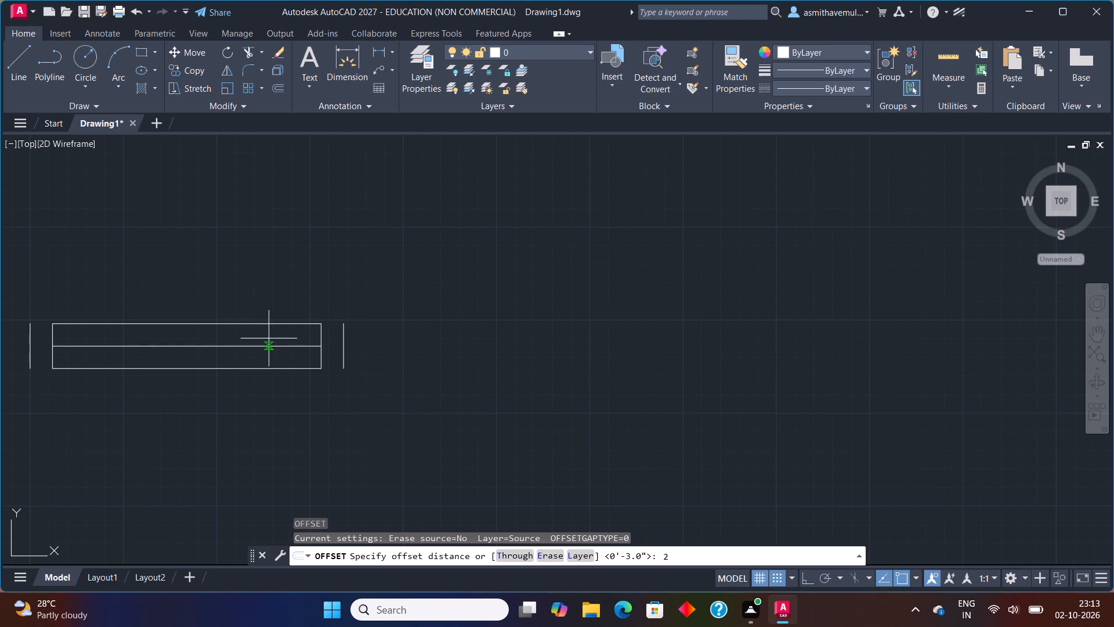
pyautogui.hotkey('shift', '"')
pyautogui.press('Return')
pyautogui.click(267, 347)
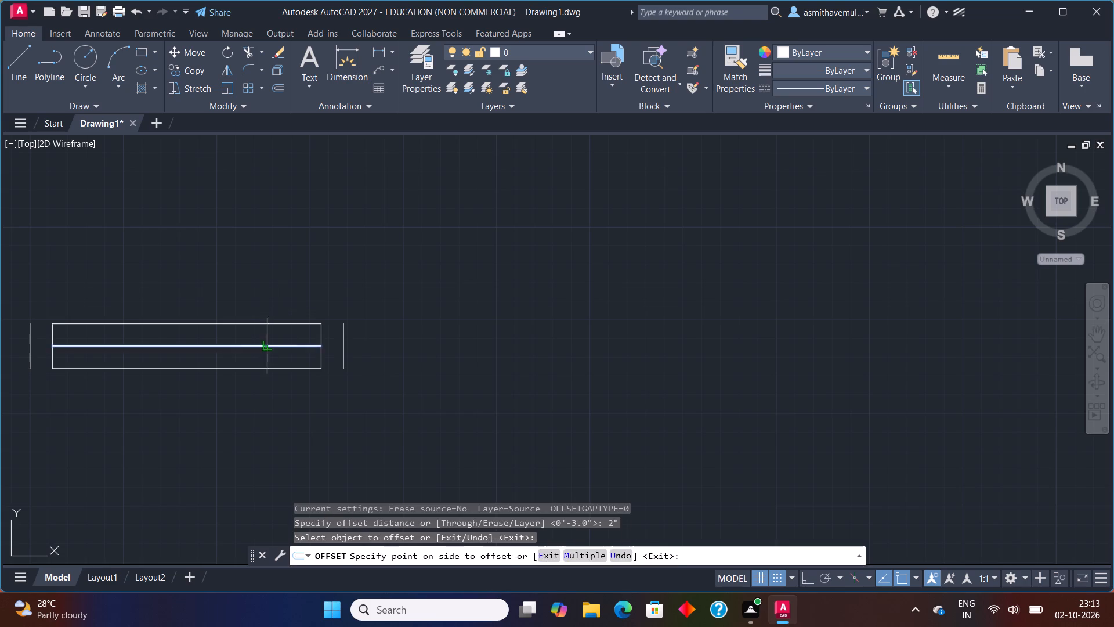
pyautogui.click(267, 363)
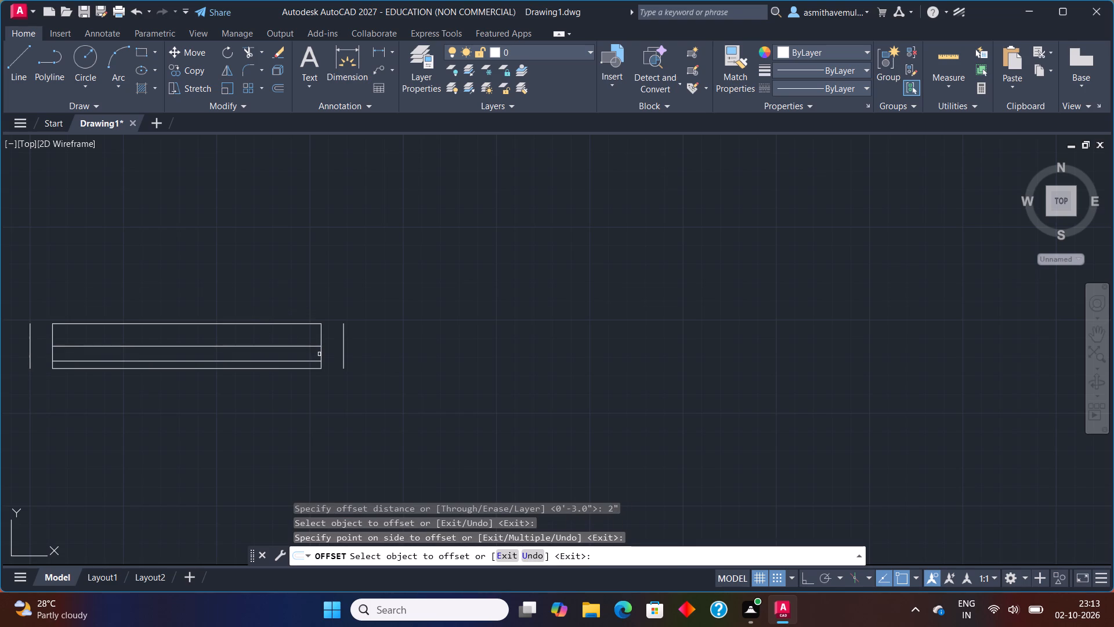
pyautogui.click(320, 355)
pyautogui.click(338, 352)
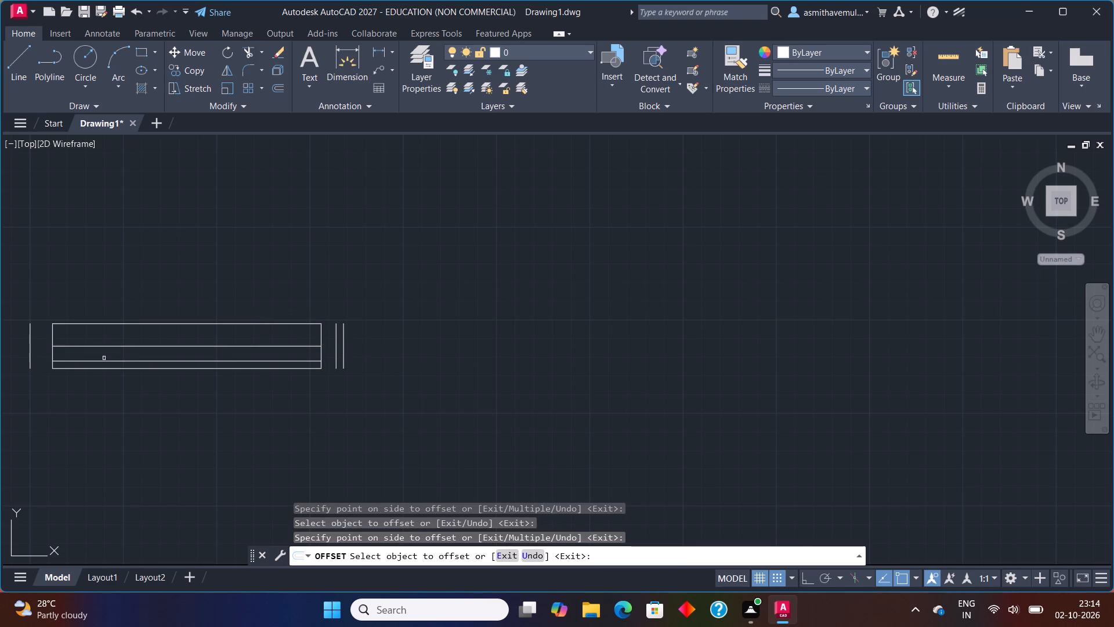
pyautogui.click(53, 339)
pyautogui.click(39, 335)
pyautogui.press('Escape')
# Delete the two outermost end lines, the ones offset 3" from the rectangle's short ends.
pyautogui.click(31, 327)
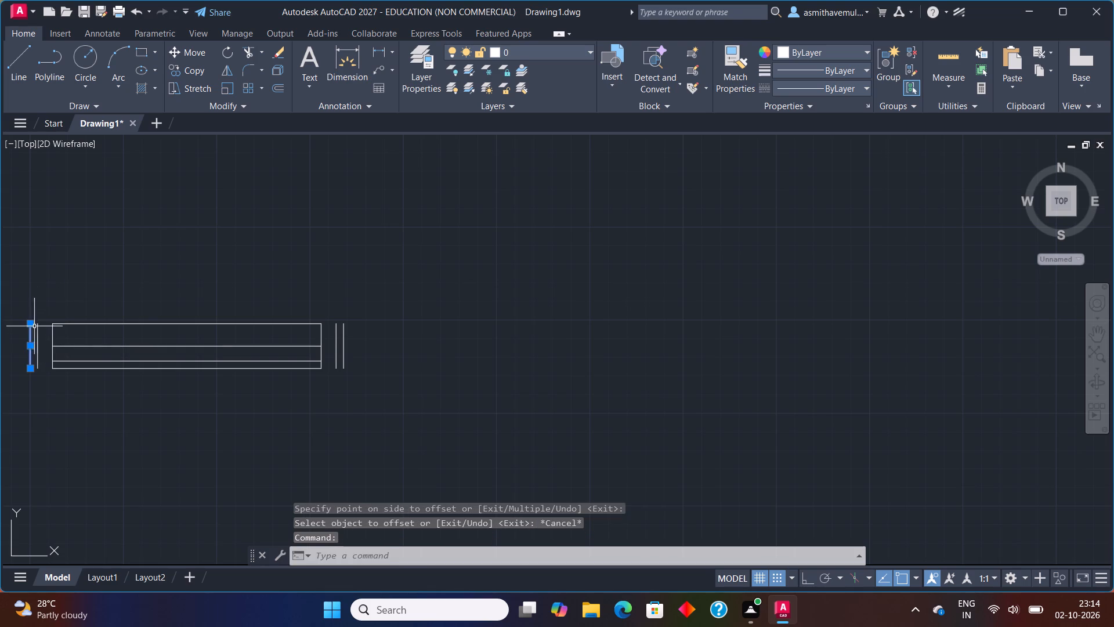
pyautogui.click(345, 340)
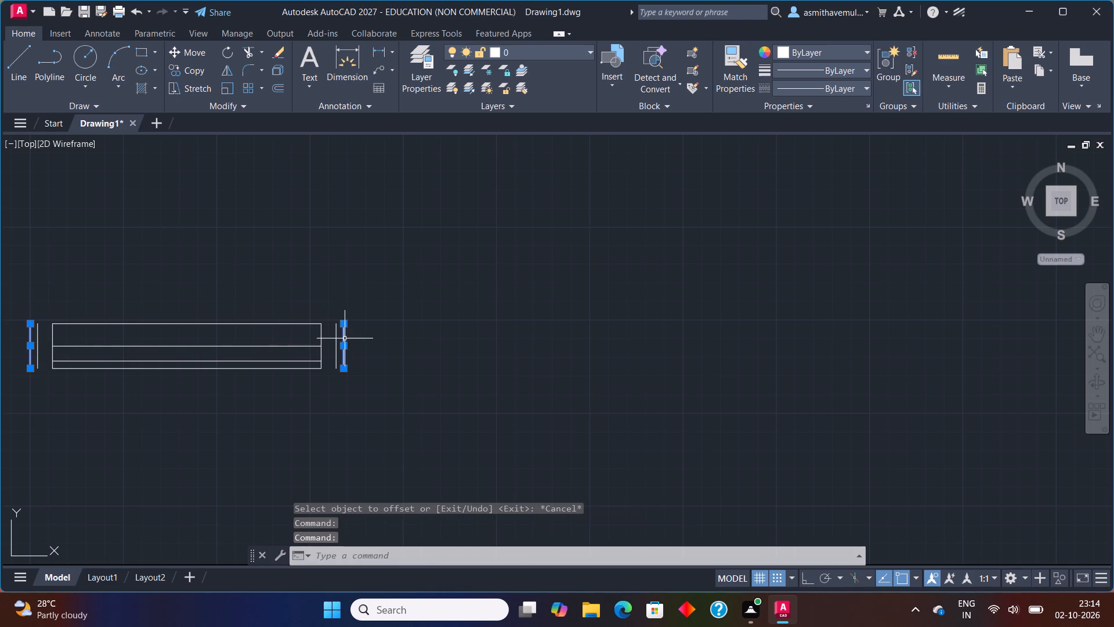
pyautogui.press('Delete')
# Rotate the whole window symbol 90° to vertical about the upper end of its right outer line.
pyautogui.moveTo(349, 341); pyautogui.dragTo(457, 338, button='middle')
pyautogui.moveTo(454, 337); pyautogui.dragTo(339, 296)
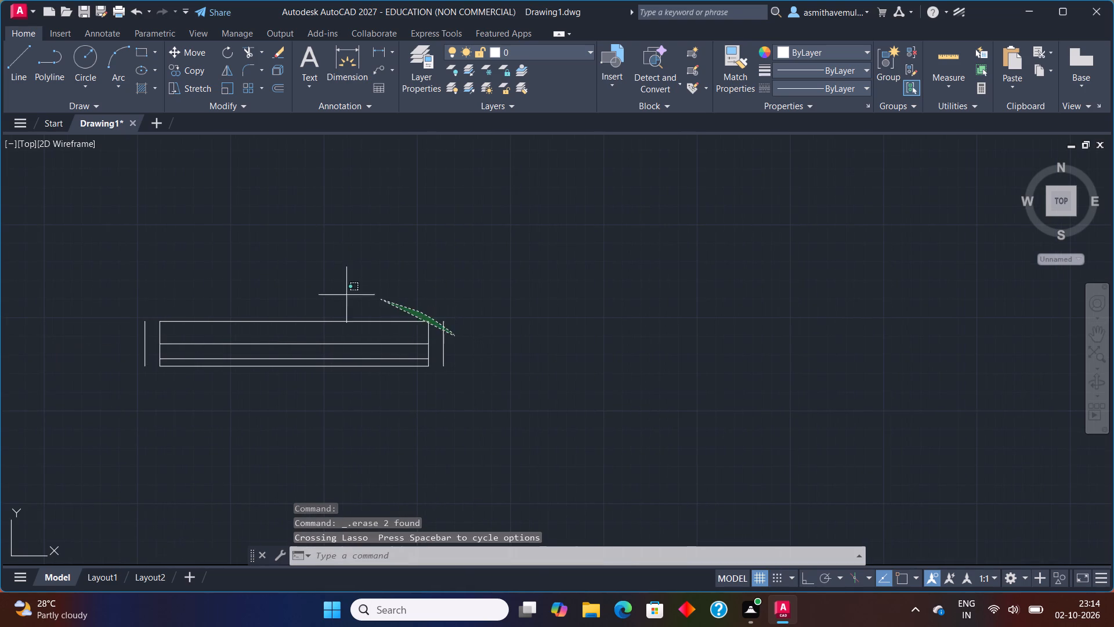
pyautogui.moveTo(339, 296); pyautogui.dragTo(115, 369)
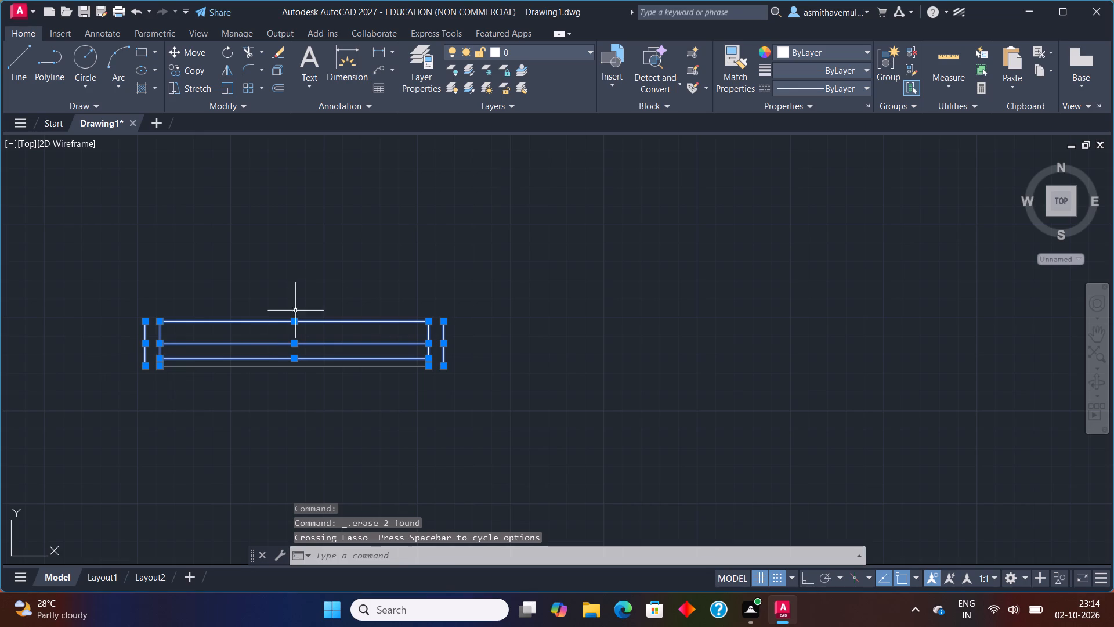
pyautogui.moveTo(410, 249); pyautogui.dragTo(508, 361)
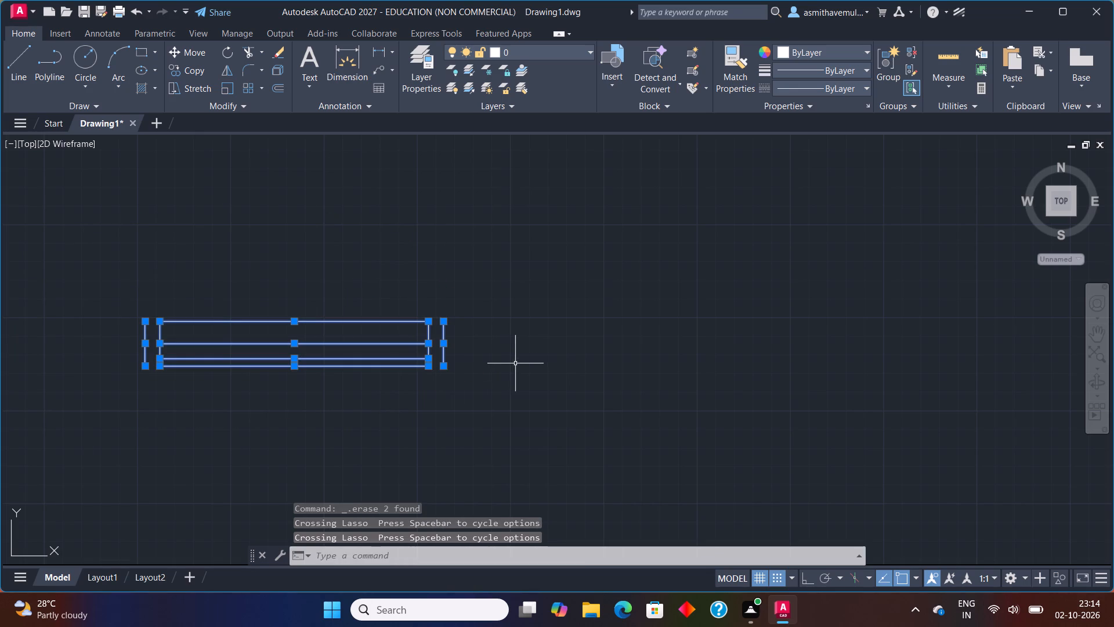
pyautogui.press('r')
pyautogui.press('o')
pyautogui.press('Return')
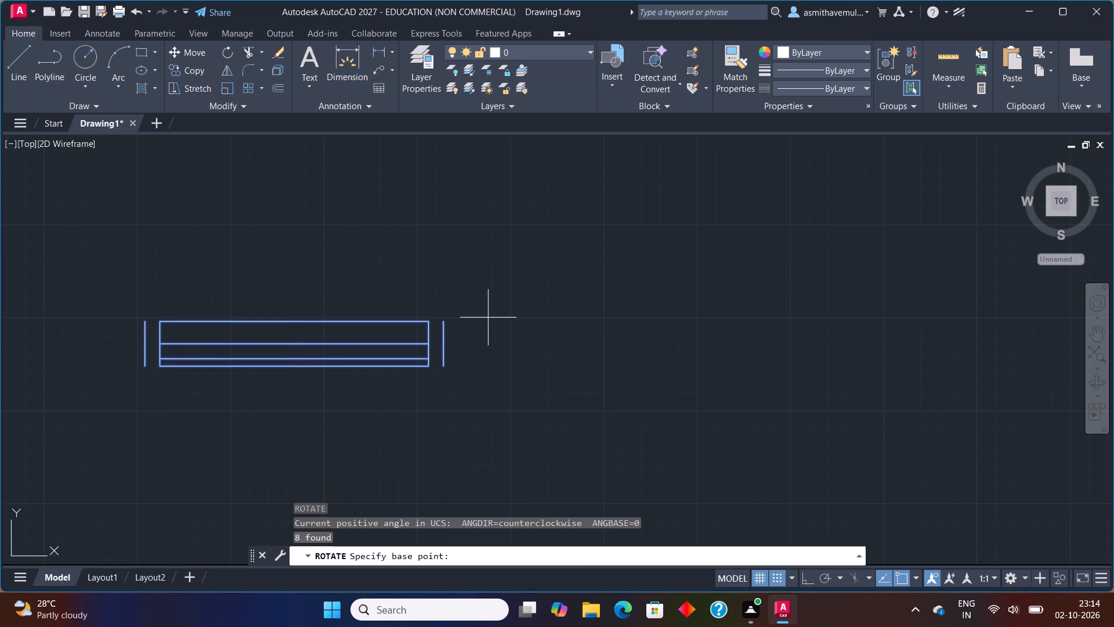
pyautogui.click(445, 324)
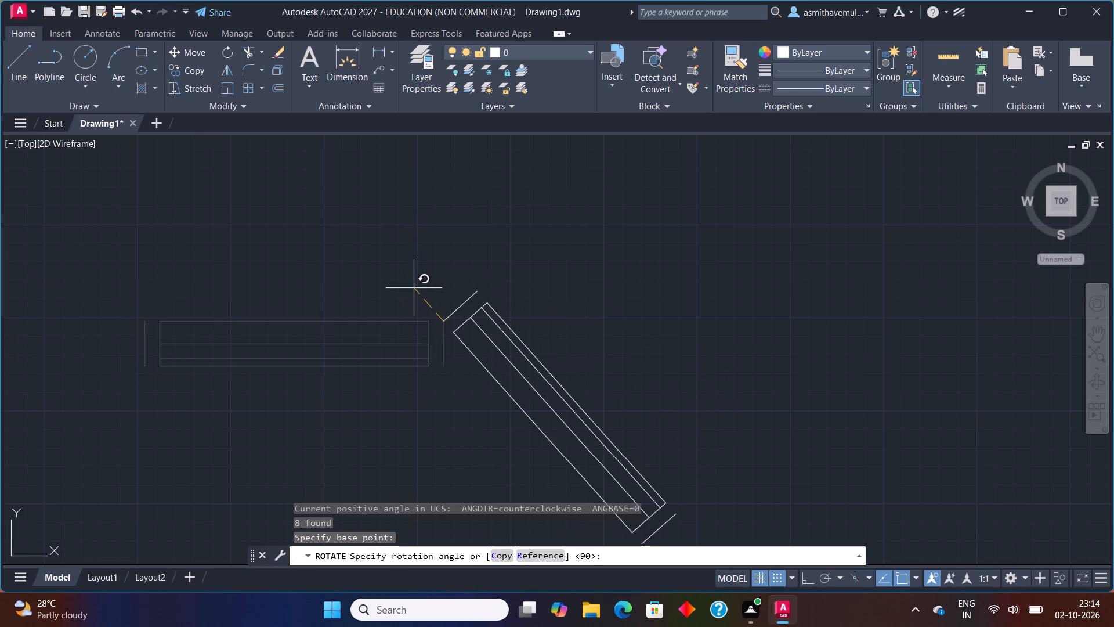
pyautogui.press('F8')
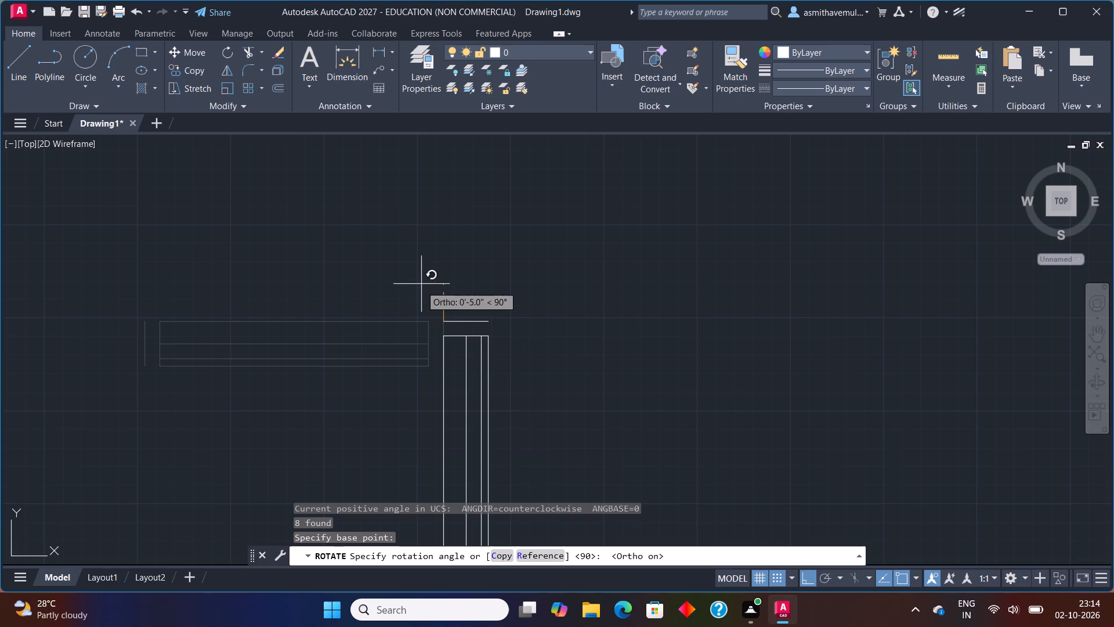
pyautogui.click(424, 283)
# Move the vertical window symbol by its upper right corner into the wall between the garage and the adjoining furnished room.
pyautogui.scroll(-2, 488, 292)
pyautogui.moveTo(502, 295); pyautogui.dragTo(501, 293)
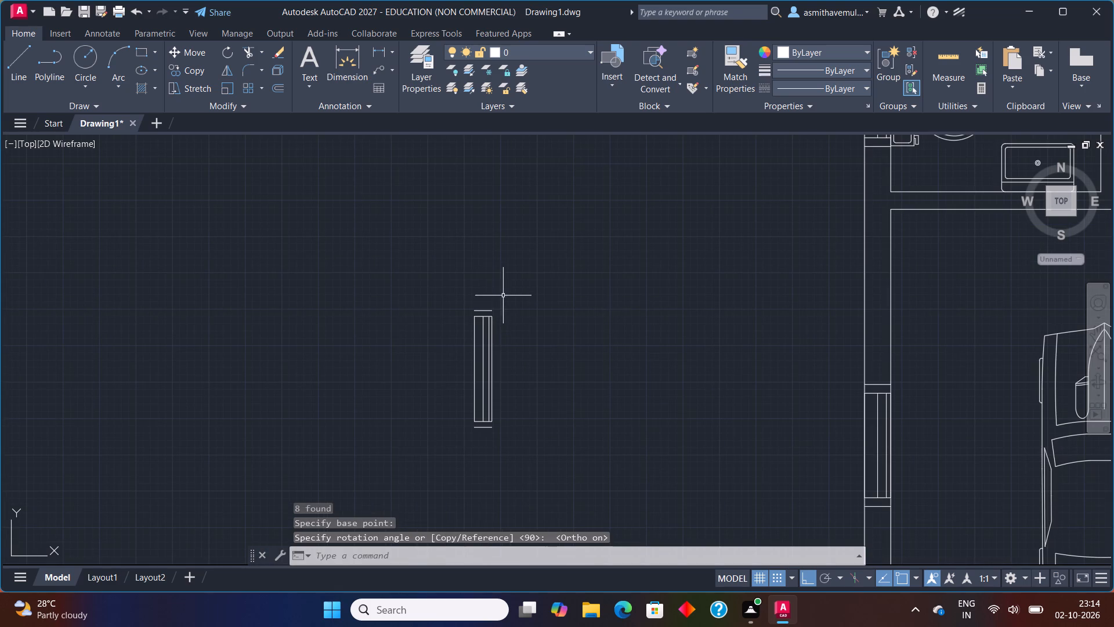
pyautogui.moveTo(501, 293); pyautogui.dragTo(504, 478)
pyautogui.press('m')
pyautogui.press('Return')
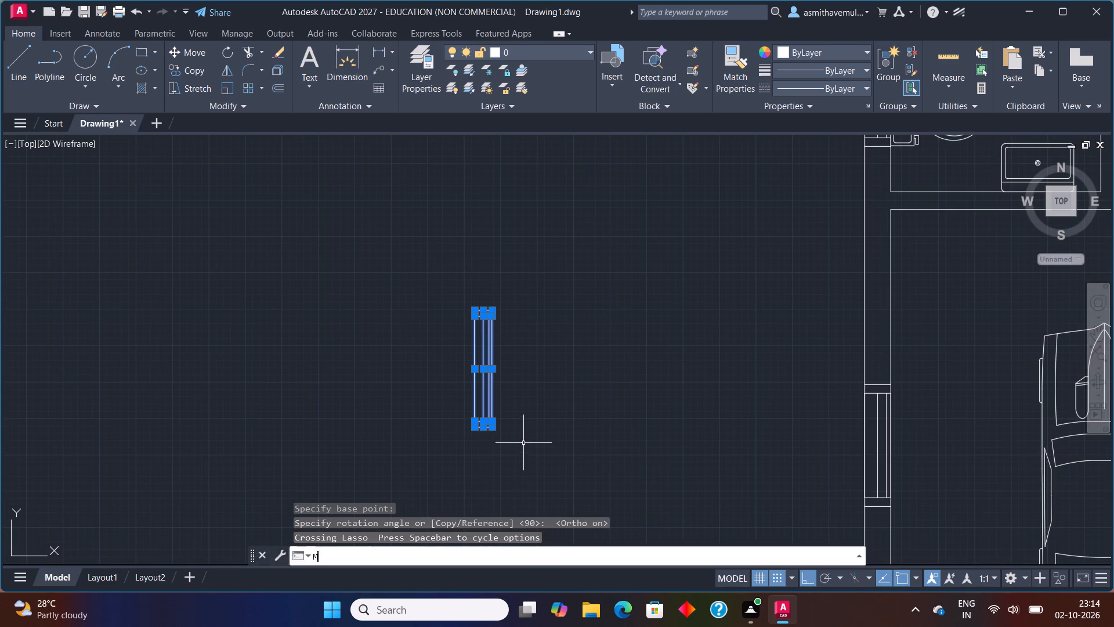
pyautogui.click(493, 313)
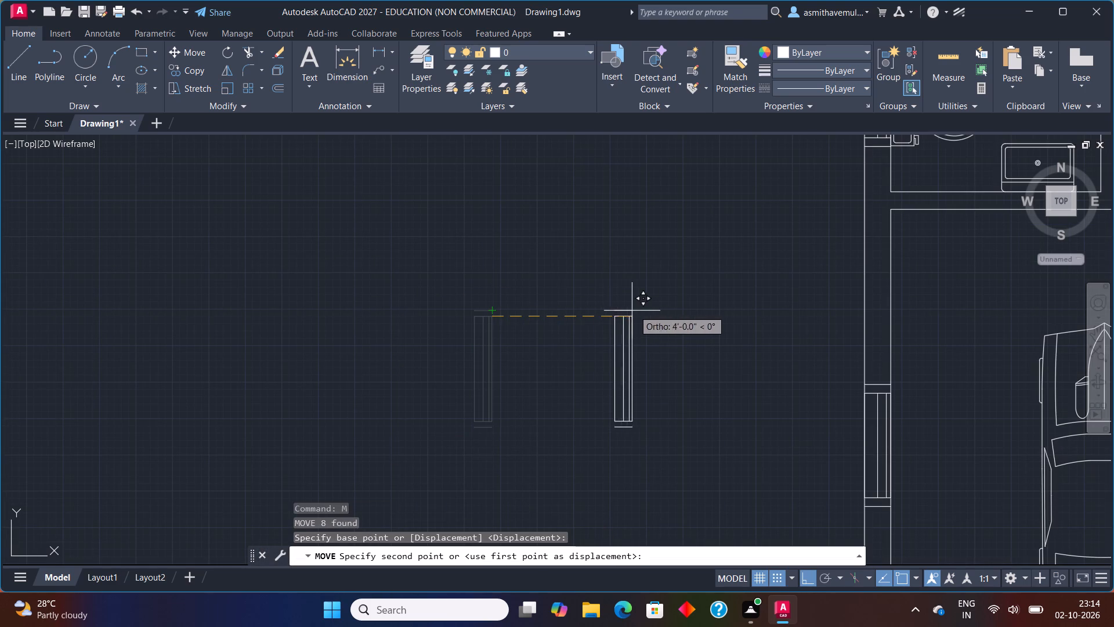
pyautogui.press('F8')
pyautogui.moveTo(916, 313); pyautogui.dragTo(397, 298, button='middle')
pyautogui.scroll(2, 835, 312)
pyautogui.scroll(1, 765, 249)
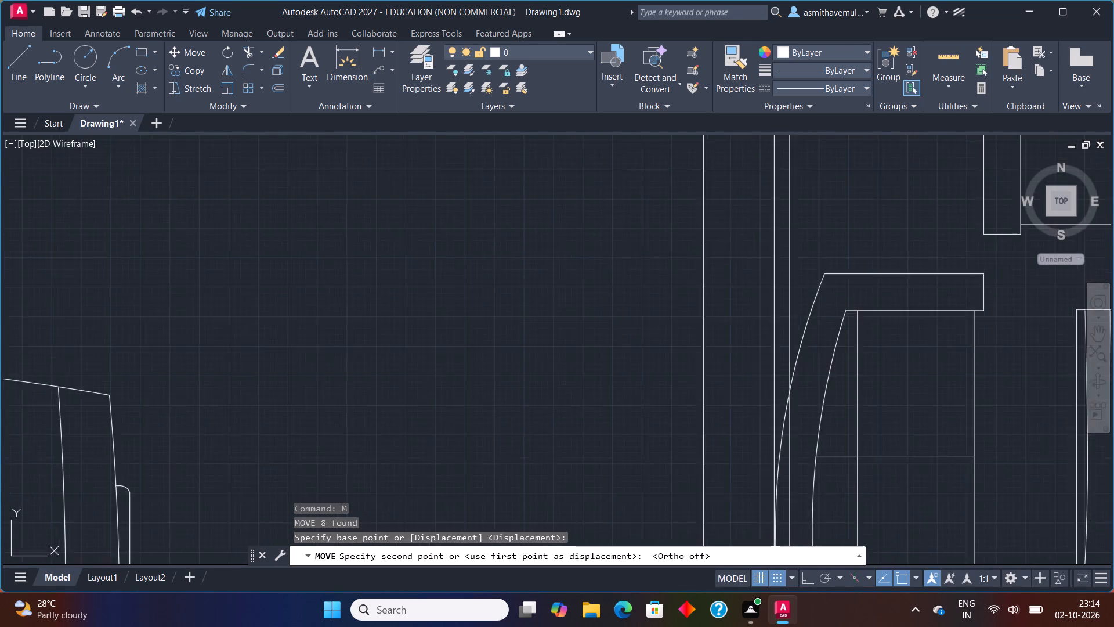
pyautogui.scroll(2, 765, 249)
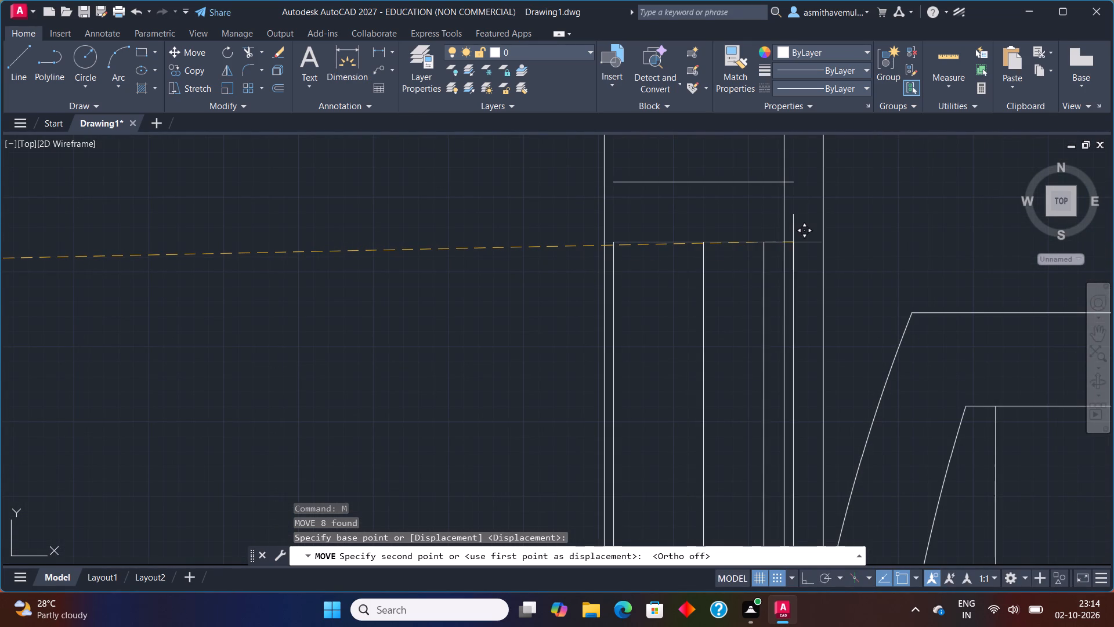
pyautogui.scroll(3, 775, 244)
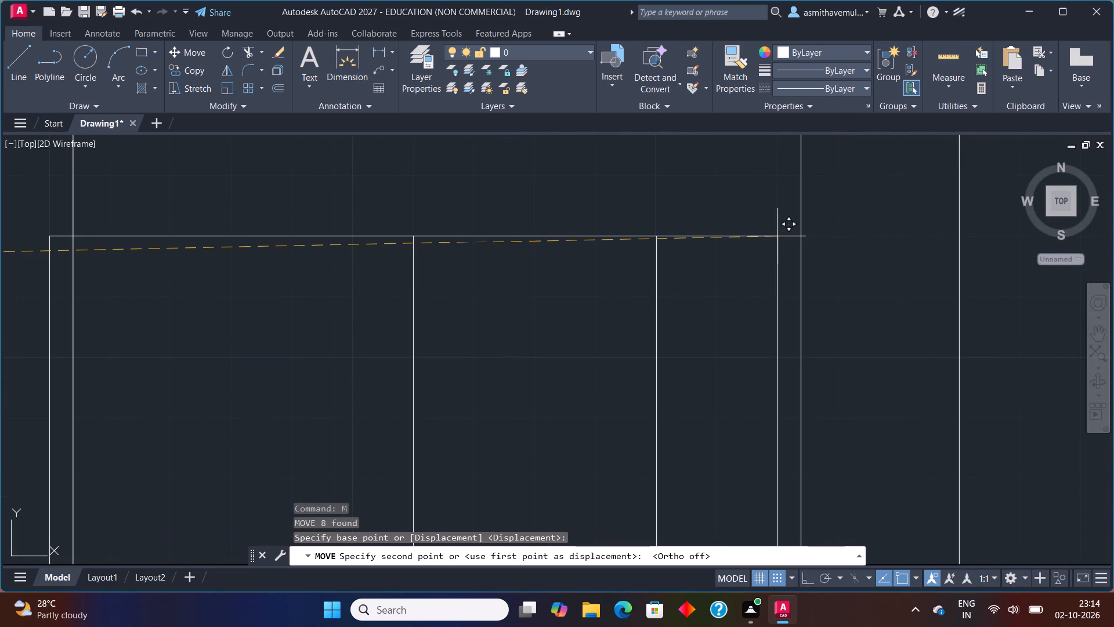
pyautogui.click(797, 243)
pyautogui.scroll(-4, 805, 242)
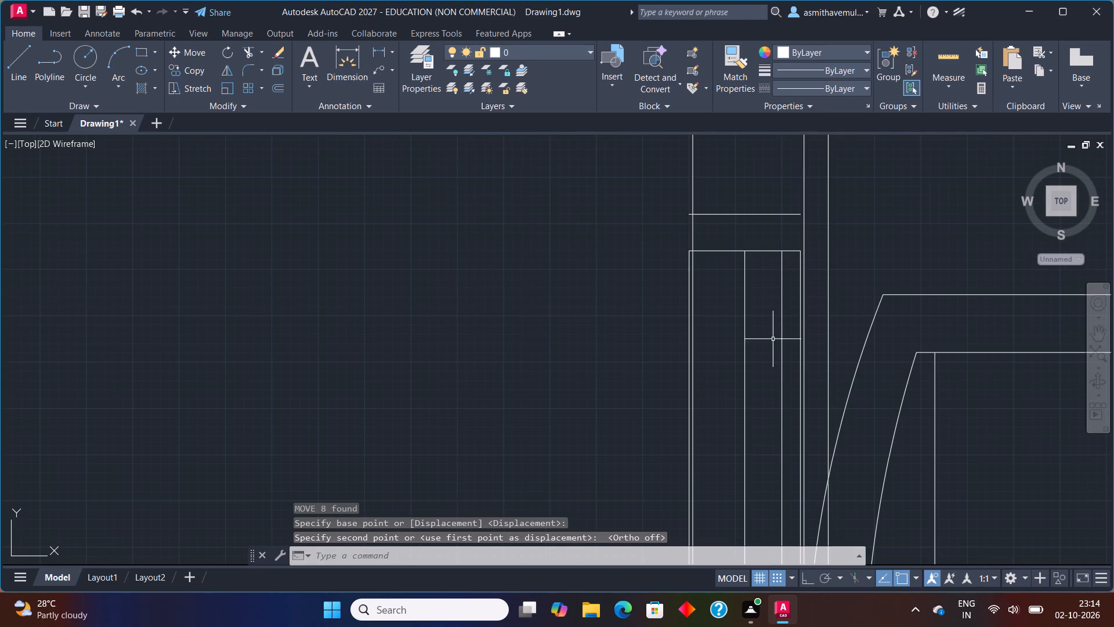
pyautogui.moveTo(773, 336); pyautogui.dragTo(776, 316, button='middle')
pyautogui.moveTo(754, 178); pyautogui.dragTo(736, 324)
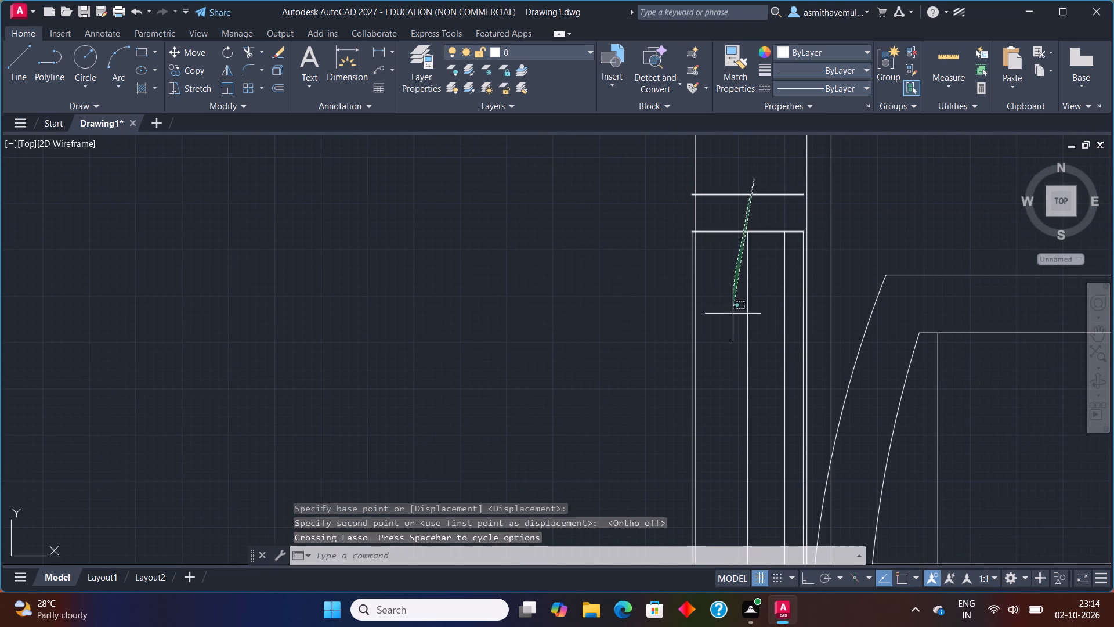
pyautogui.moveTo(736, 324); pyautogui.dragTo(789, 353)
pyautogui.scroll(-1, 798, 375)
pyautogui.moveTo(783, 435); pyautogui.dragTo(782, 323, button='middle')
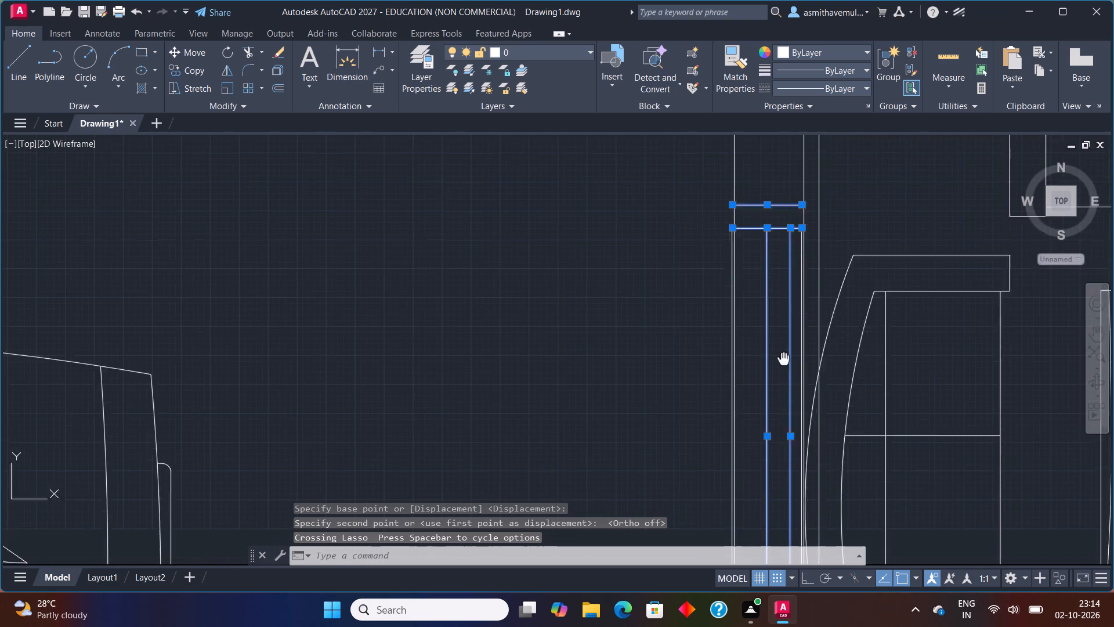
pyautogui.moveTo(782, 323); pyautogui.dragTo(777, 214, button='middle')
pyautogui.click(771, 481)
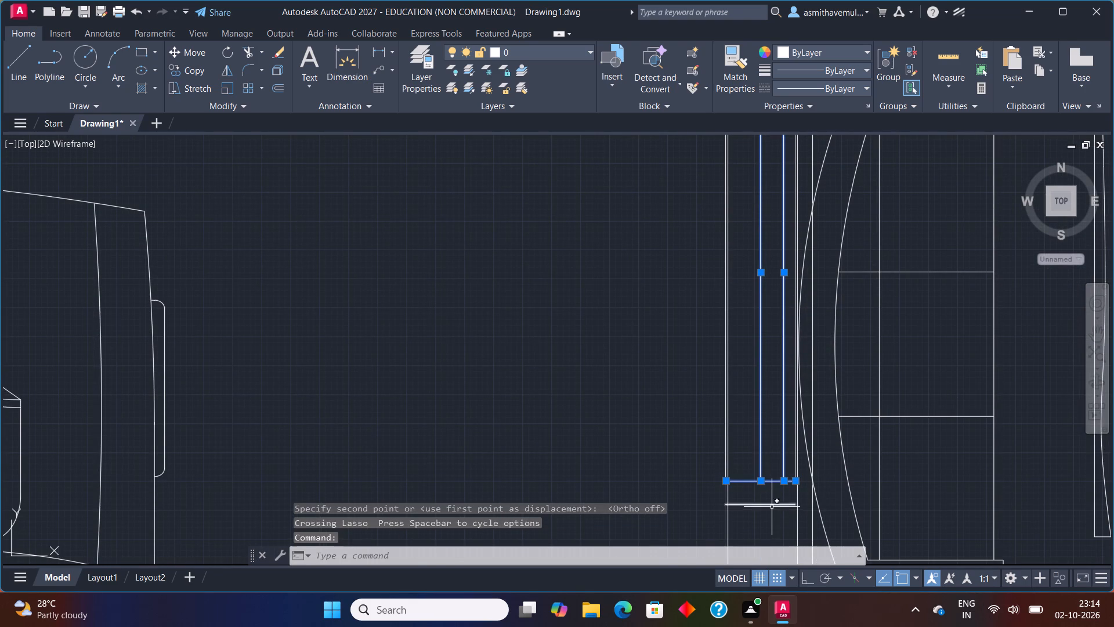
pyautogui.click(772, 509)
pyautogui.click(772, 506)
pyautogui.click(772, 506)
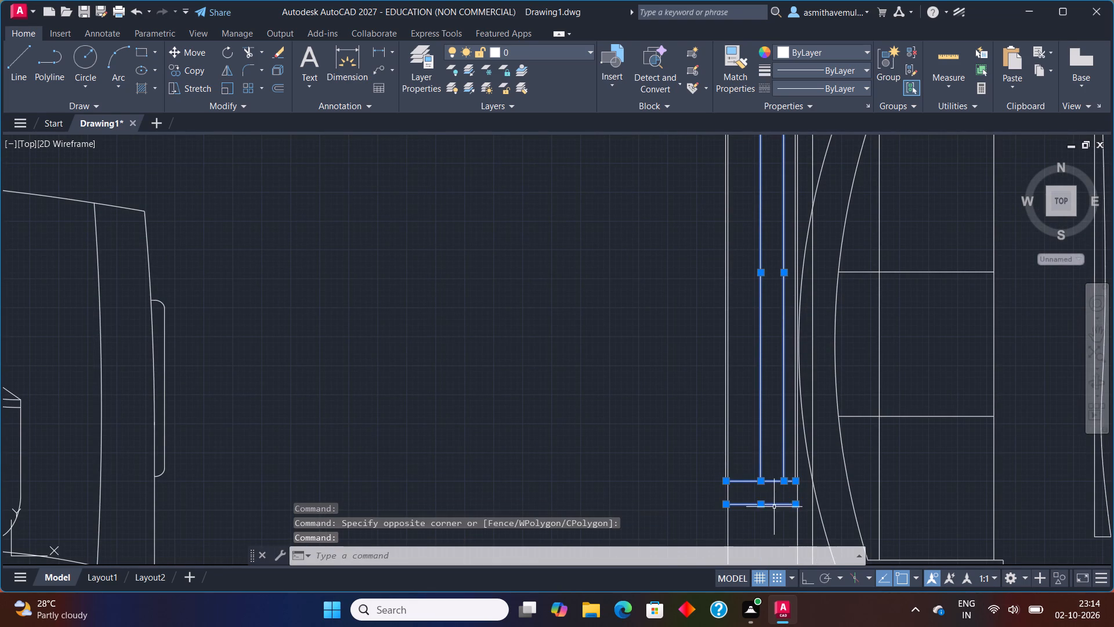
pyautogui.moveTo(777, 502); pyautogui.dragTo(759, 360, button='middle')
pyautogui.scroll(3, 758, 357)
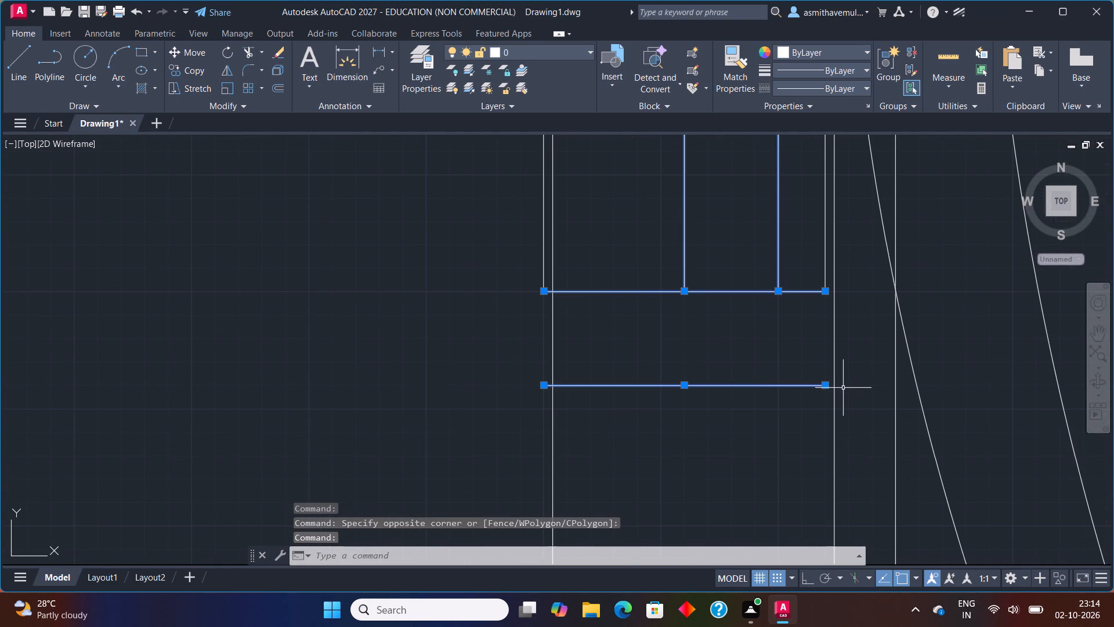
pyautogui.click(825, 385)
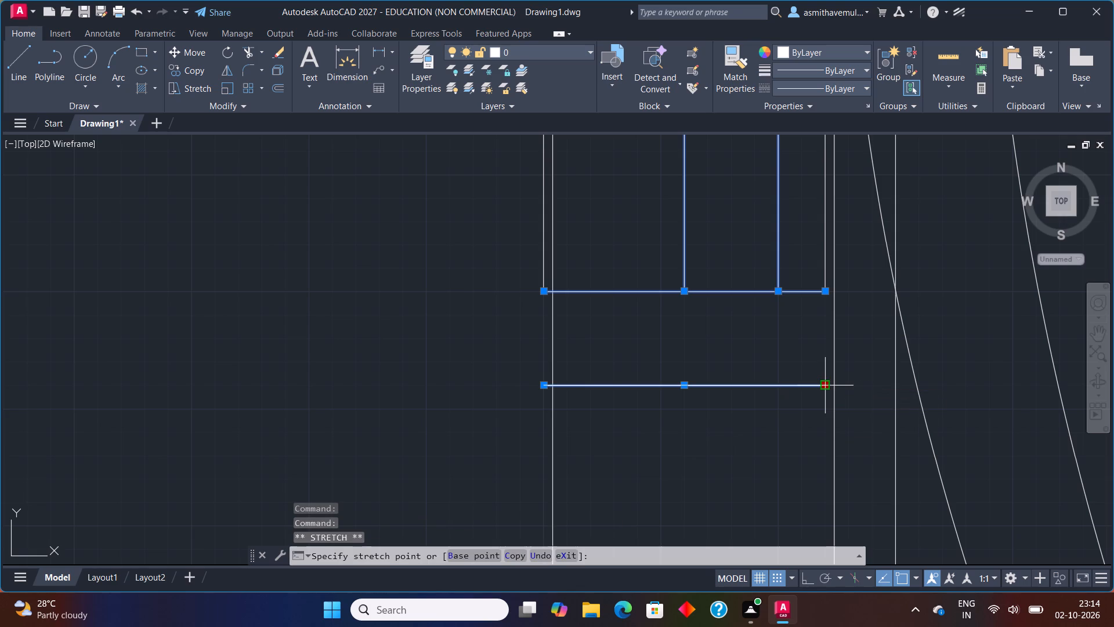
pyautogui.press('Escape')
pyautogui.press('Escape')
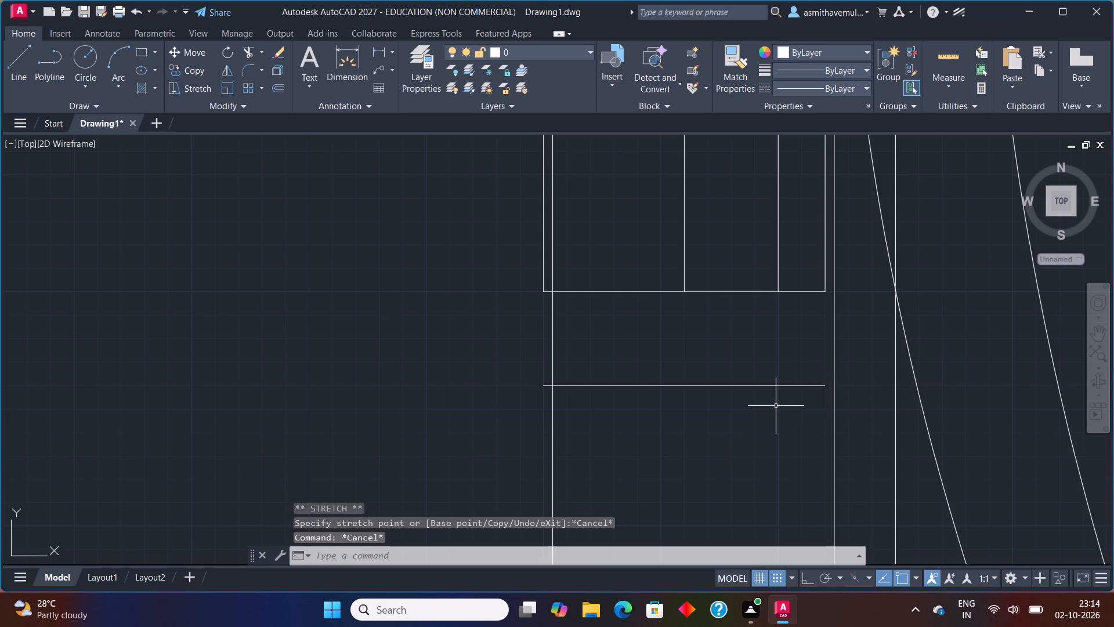
# Move the symbol's four short end lines and two inner vertical lines slightly sideways toward the furnished room.
pyautogui.moveTo(775, 406); pyautogui.dragTo(729, 212)
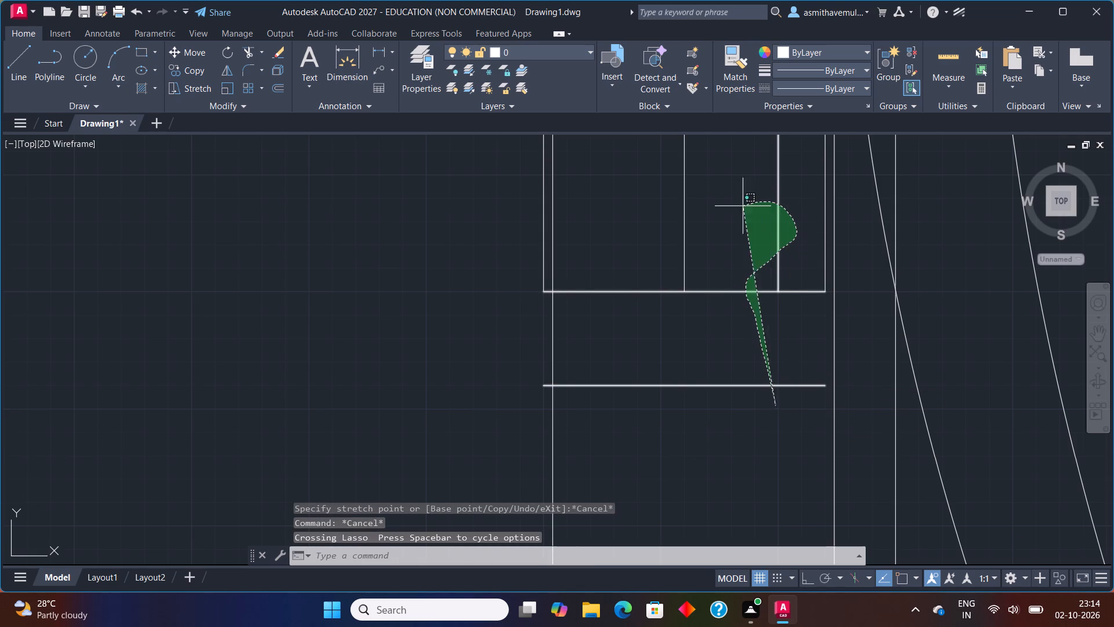
pyautogui.moveTo(729, 212); pyautogui.dragTo(623, 363)
pyautogui.scroll(-2, 653, 338)
pyautogui.moveTo(659, 327); pyautogui.dragTo(693, 626, button='middle')
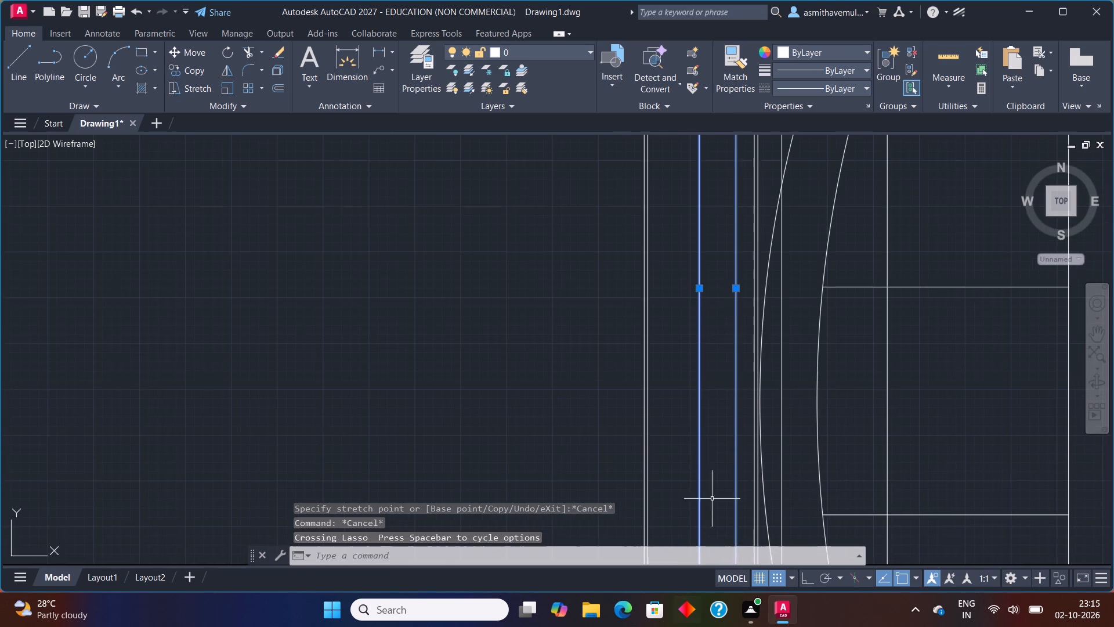
pyautogui.scroll(-2, 726, 257)
pyautogui.moveTo(726, 254); pyautogui.dragTo(694, 459, button='middle')
pyautogui.scroll(2, 692, 278)
pyautogui.moveTo(693, 308); pyautogui.dragTo(689, 341)
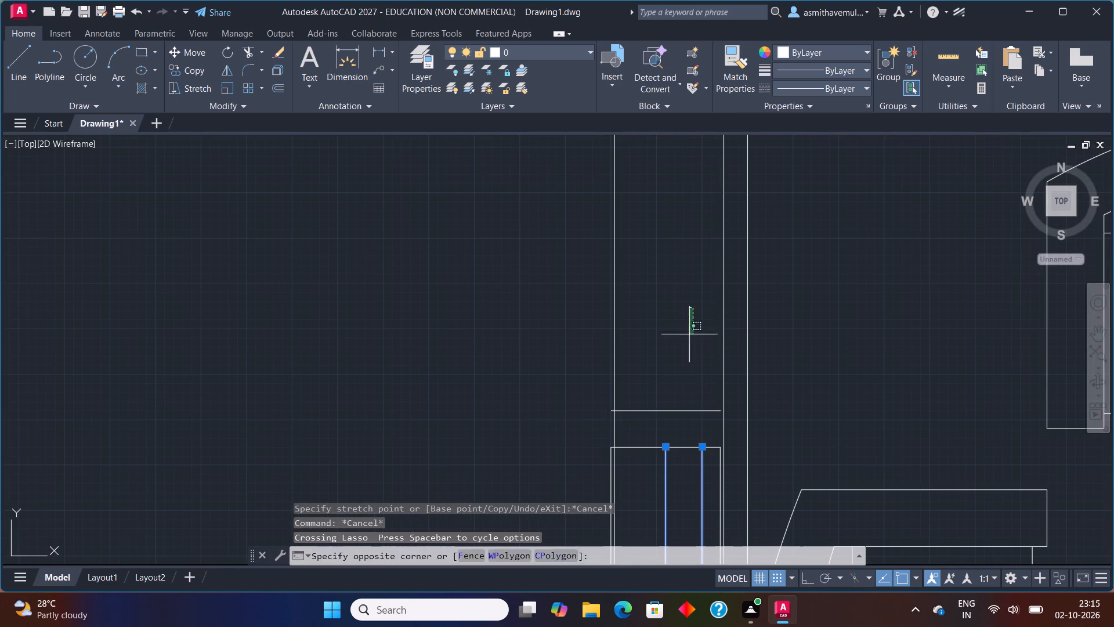
pyautogui.moveTo(689, 341); pyautogui.dragTo(681, 485)
pyautogui.press('m')
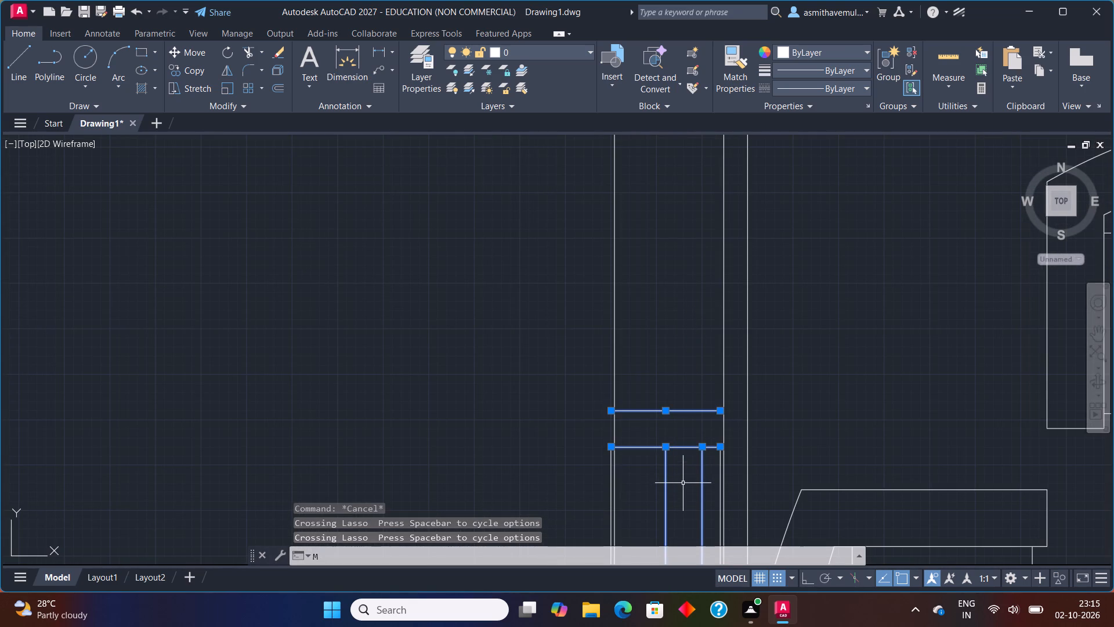
pyautogui.press('Return')
pyautogui.click(715, 410)
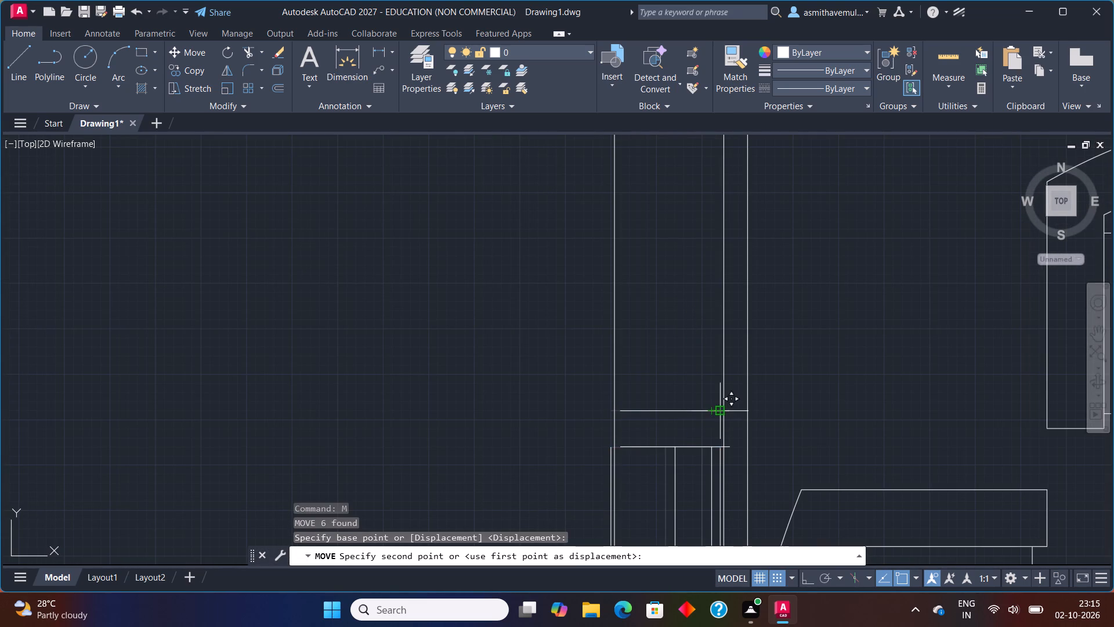
pyautogui.click(717, 408)
# Move the window symbol's four short end lines and two inner vertical lines so their lower left corner meets the left outer line's lower end.
pyautogui.scroll(1, 720, 444)
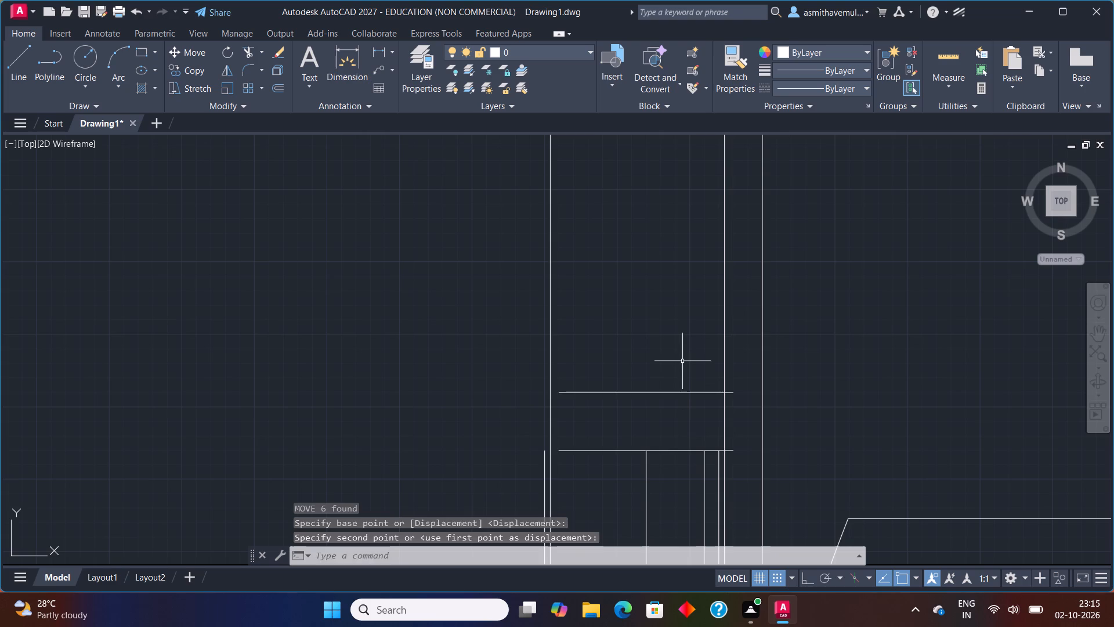
pyautogui.moveTo(680, 372); pyautogui.dragTo(675, 529)
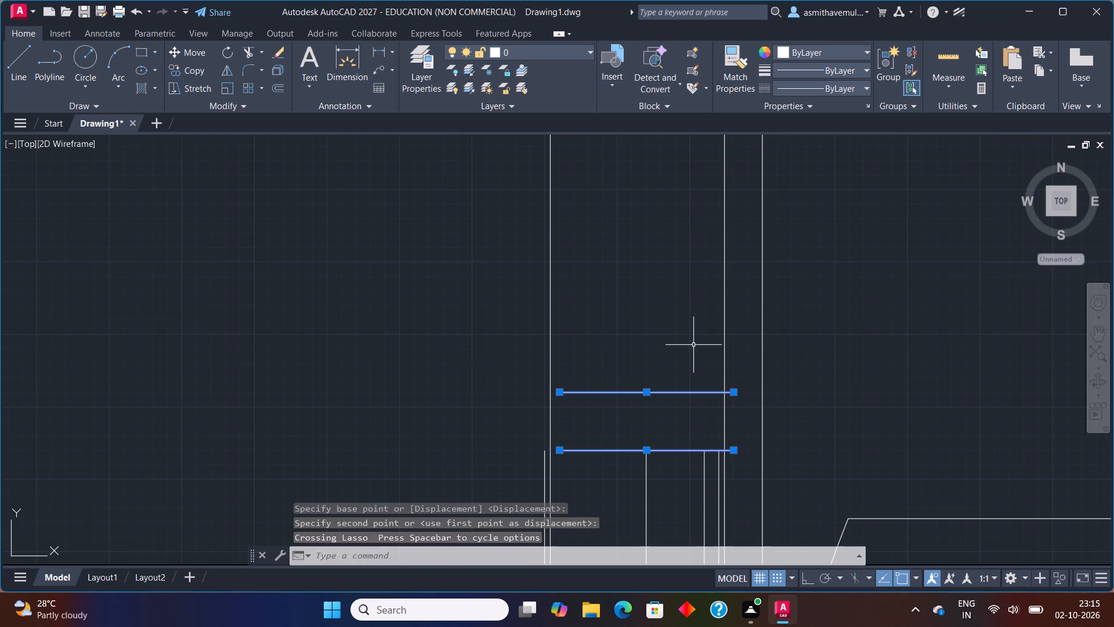
pyautogui.moveTo(693, 371); pyautogui.dragTo(718, 193, button='middle')
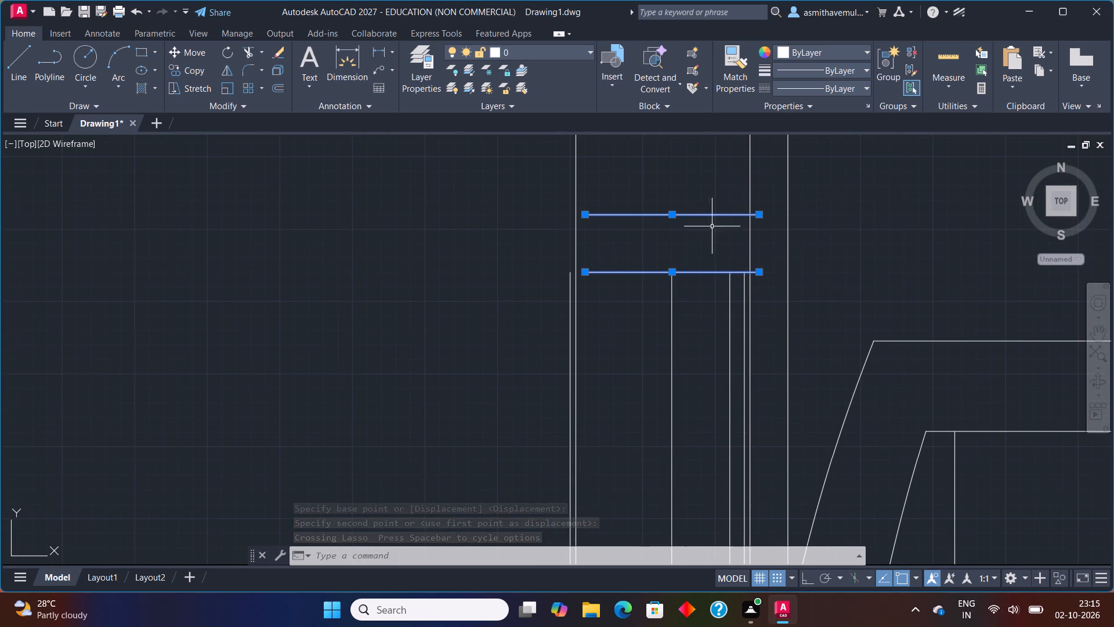
pyautogui.moveTo(737, 345); pyautogui.dragTo(639, 401)
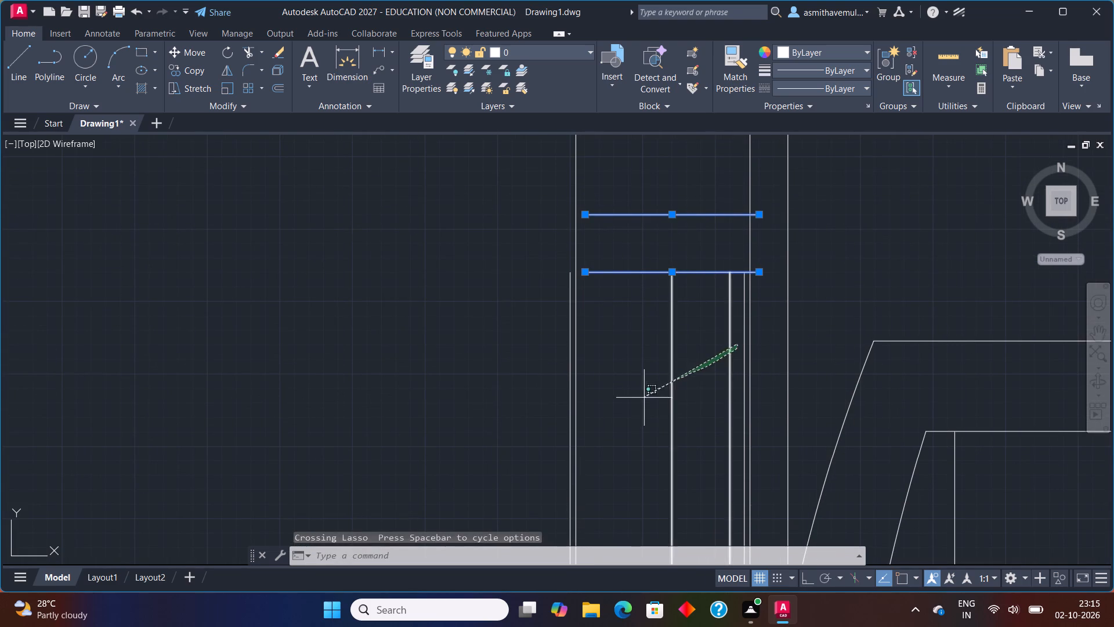
pyautogui.moveTo(639, 401); pyautogui.dragTo(638, 402)
pyautogui.scroll(-2, 649, 386)
pyautogui.moveTo(728, 448); pyautogui.dragTo(775, 146, button='middle')
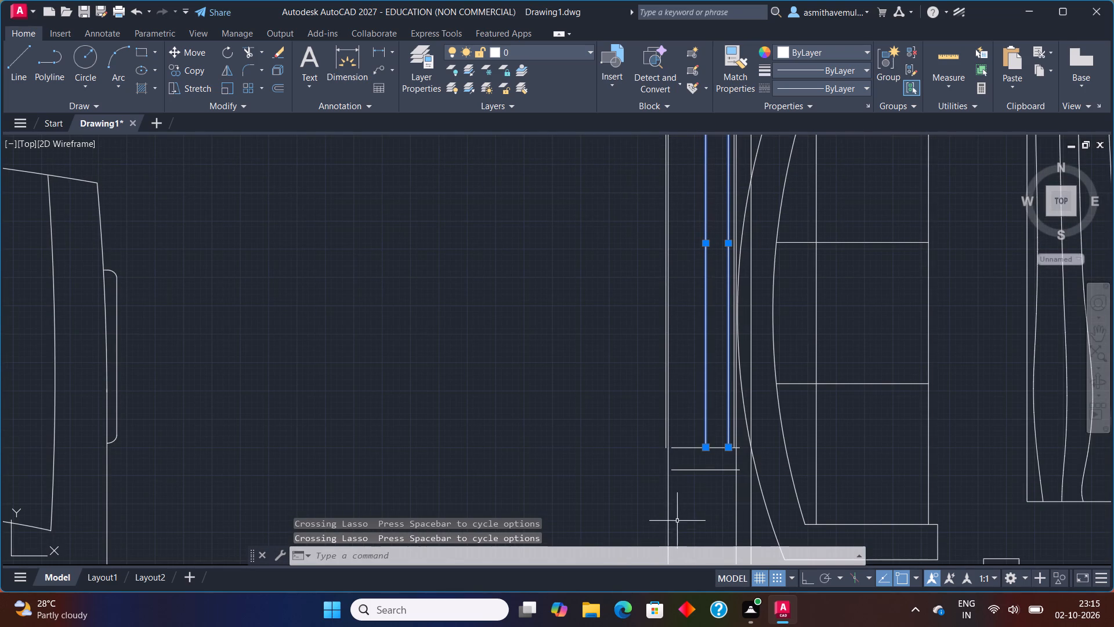
pyautogui.moveTo(692, 493); pyautogui.dragTo(708, 412)
pyautogui.moveTo(714, 417); pyautogui.dragTo(696, 538)
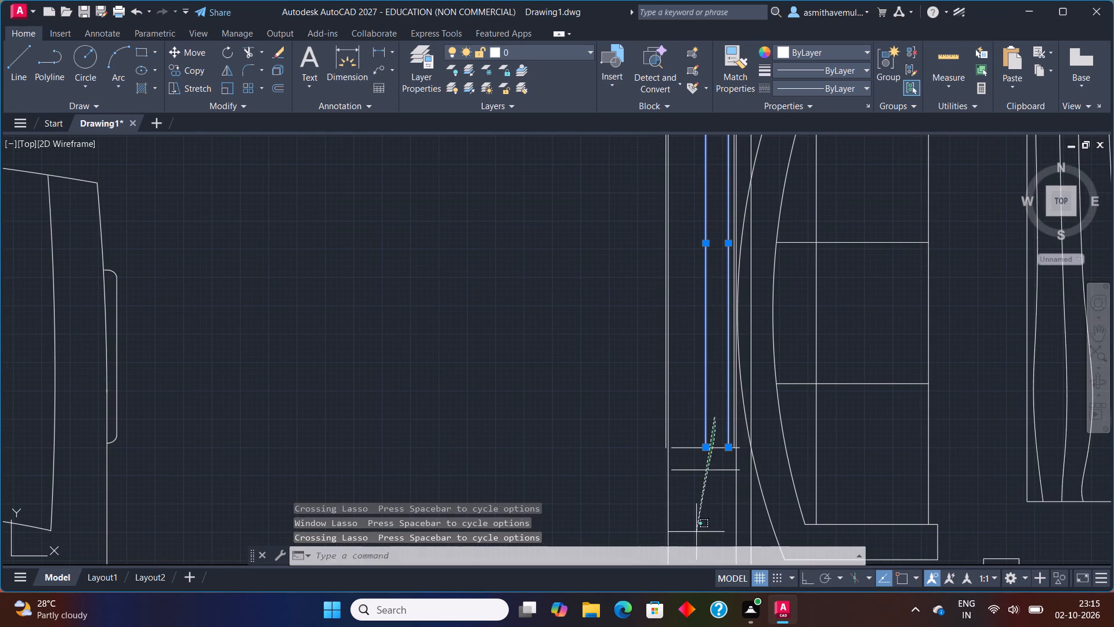
pyautogui.moveTo(696, 538); pyautogui.dragTo(696, 563)
pyautogui.press('m')
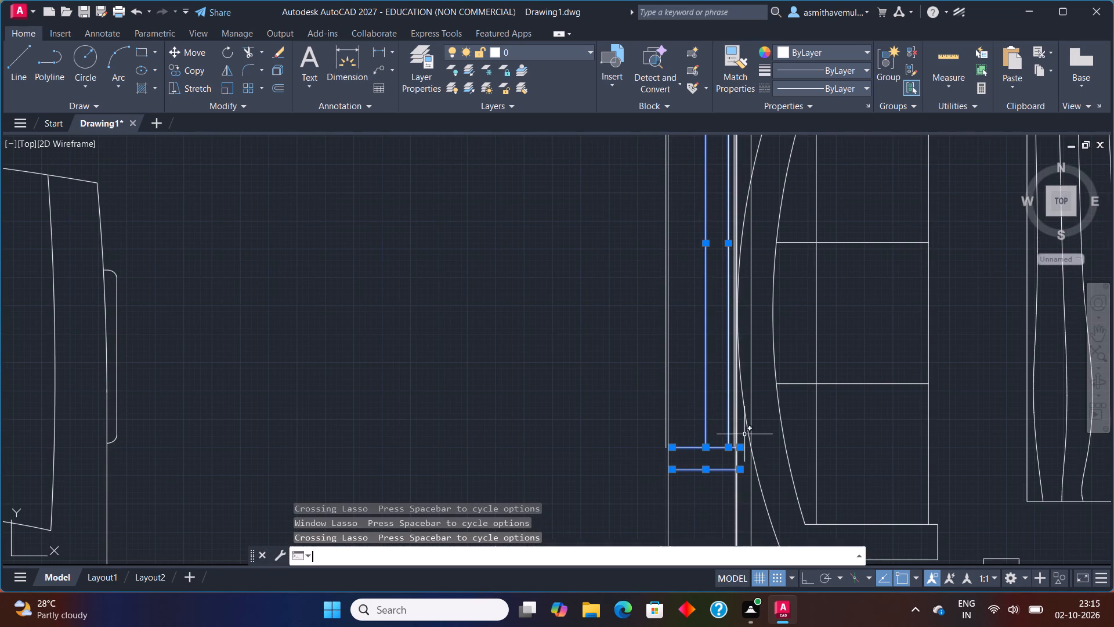
pyautogui.press('Return')
pyautogui.scroll(2, 703, 423)
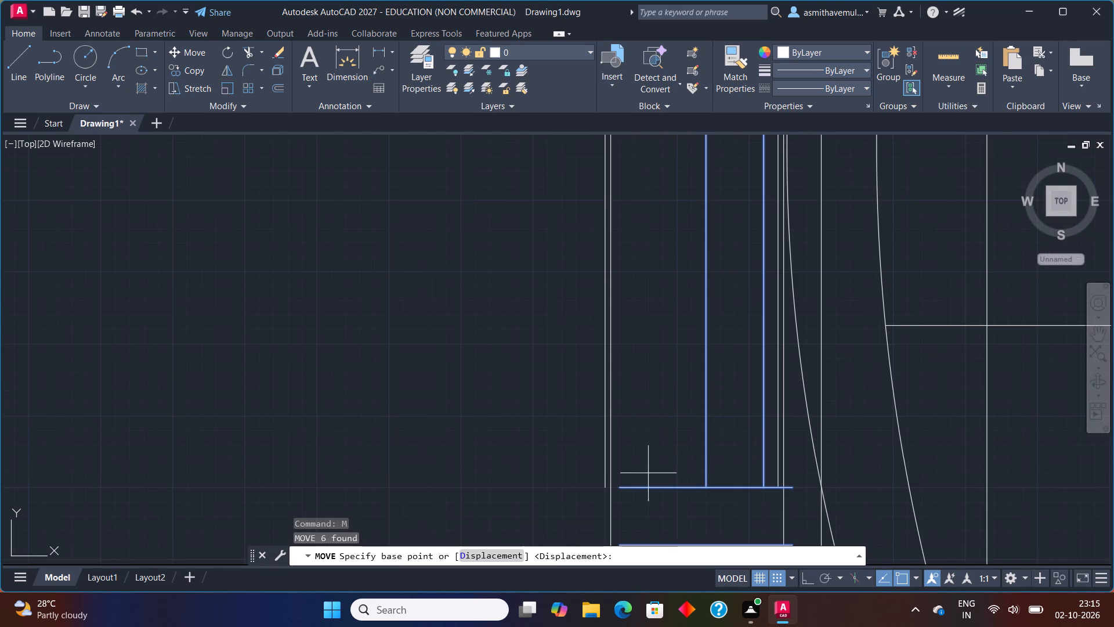
pyautogui.click(623, 496)
pyautogui.scroll(1, 612, 489)
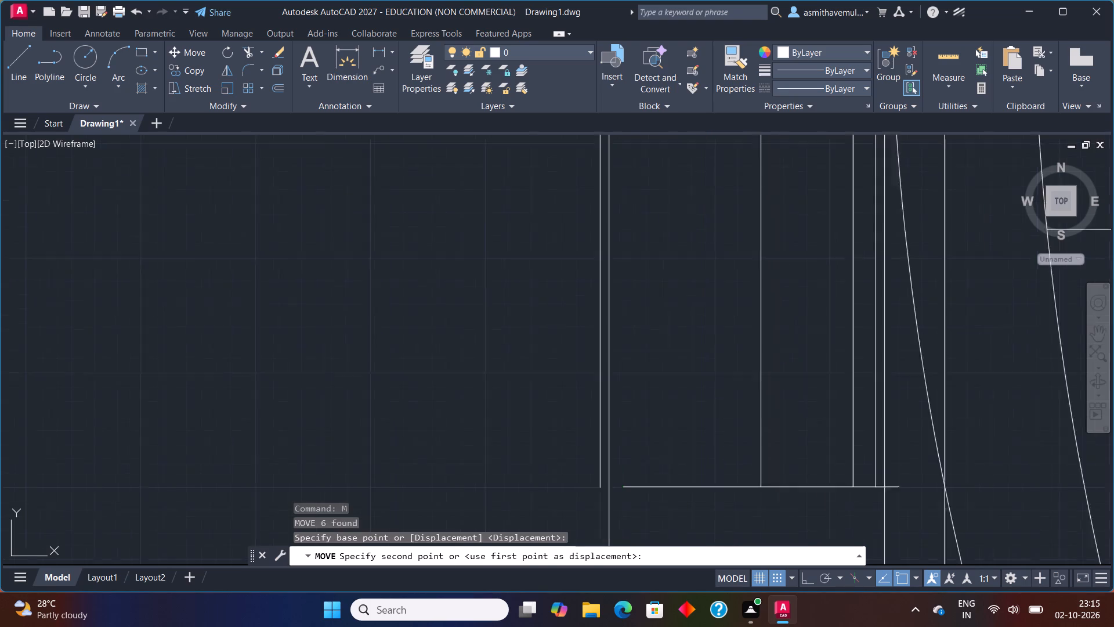
pyautogui.scroll(2, 612, 489)
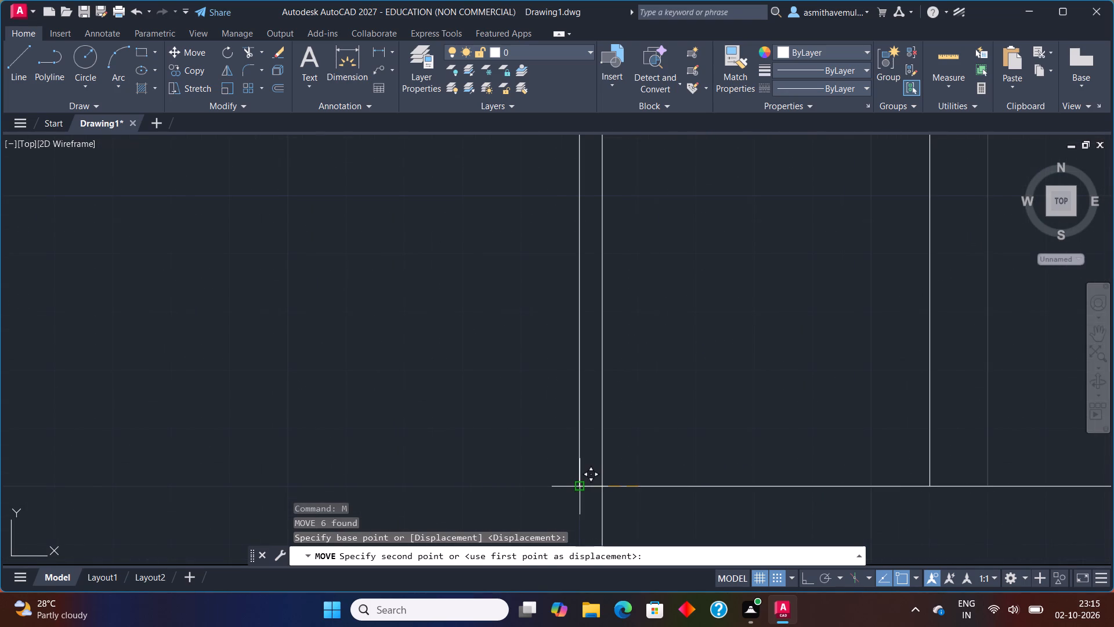
pyautogui.scroll(5, 604, 467)
pyautogui.scroll(-3, 653, 378)
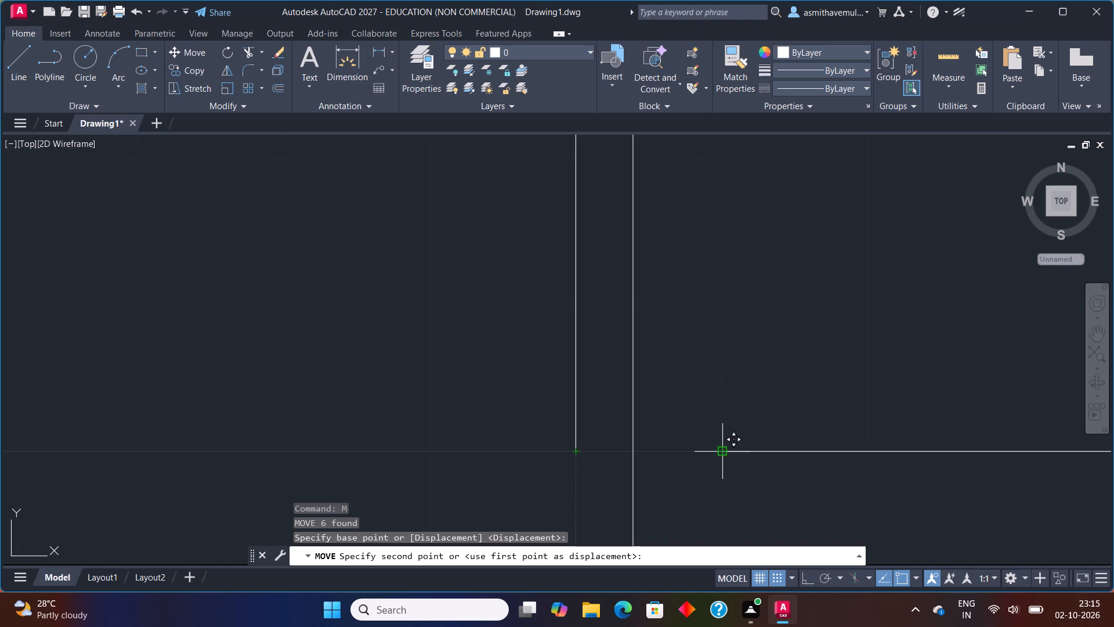
pyautogui.press('F8')
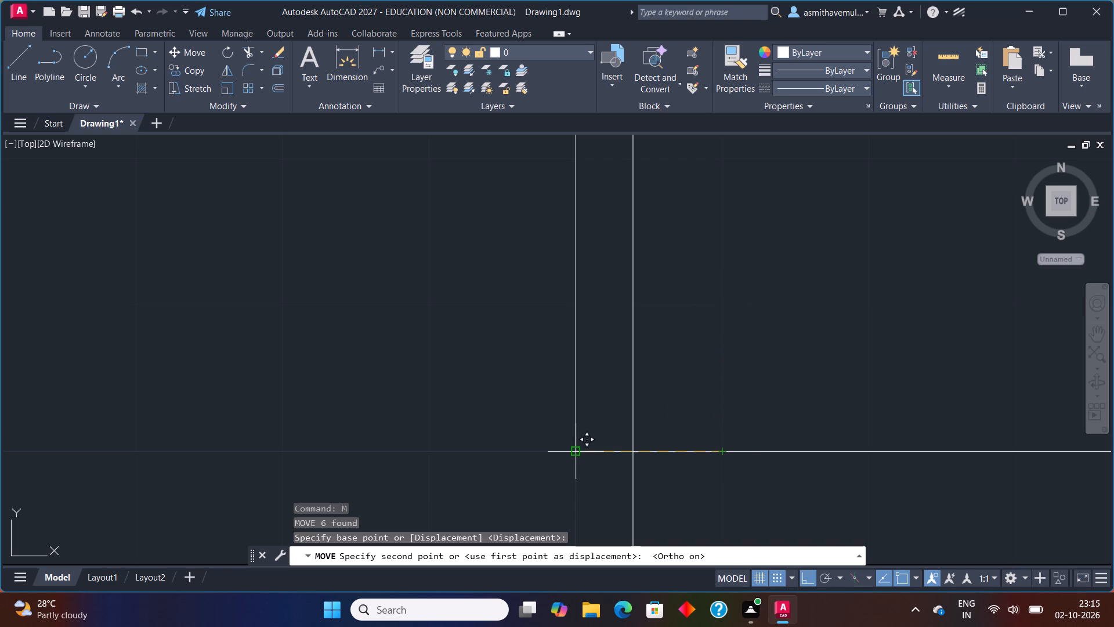
pyautogui.press('F8')
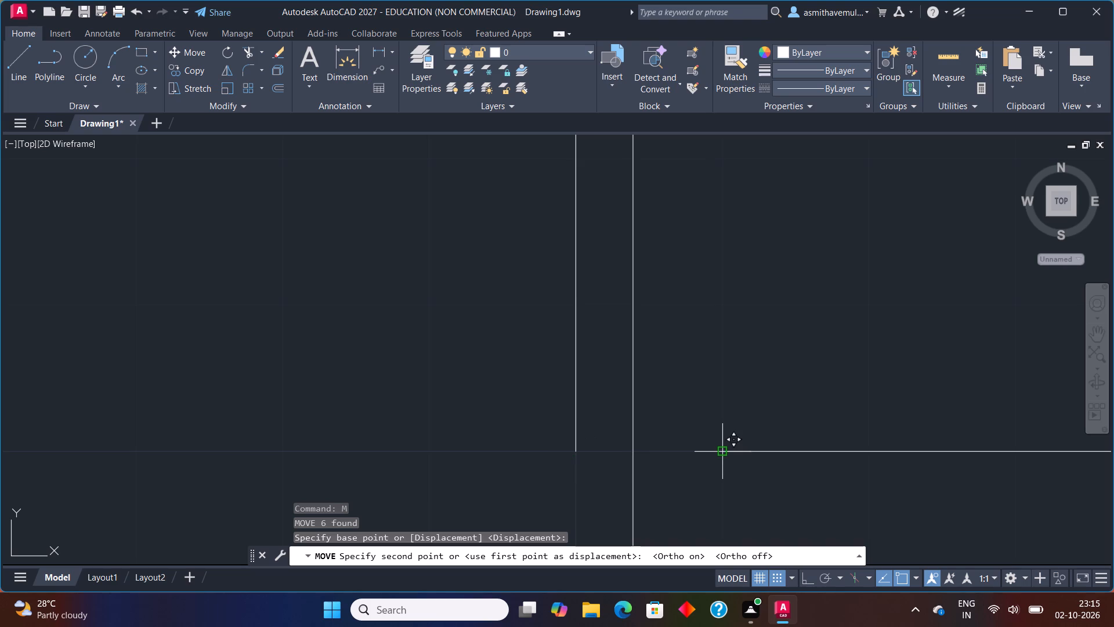
pyautogui.scroll(2, 660, 441)
pyautogui.click(541, 452)
pyautogui.scroll(-2, 625, 438)
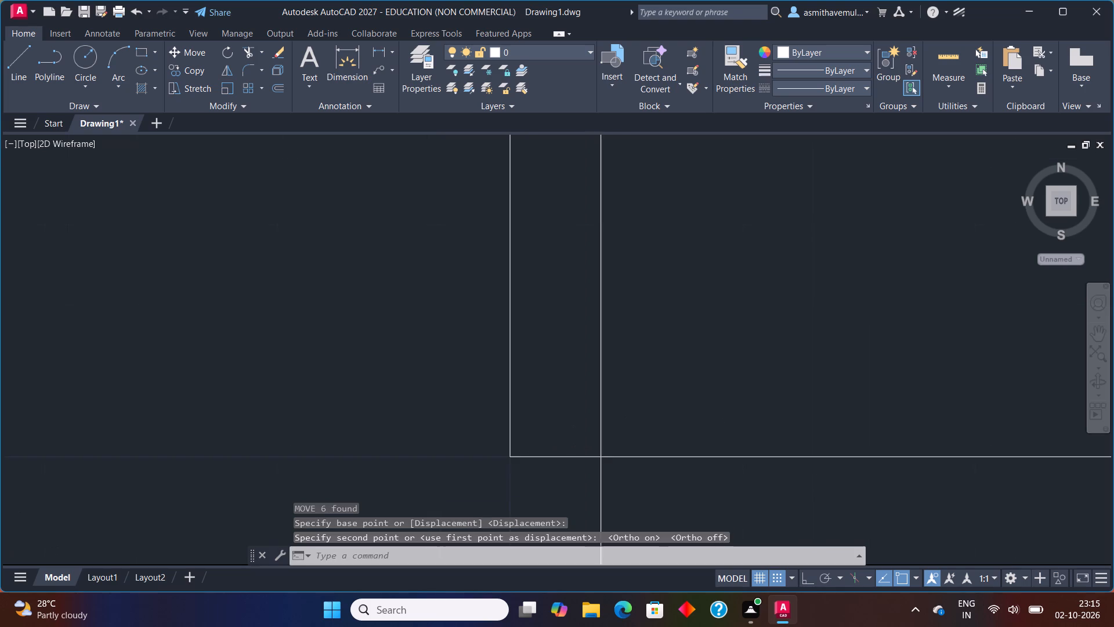
pyautogui.scroll(-5, 625, 438)
pyautogui.scroll(-1, 756, 402)
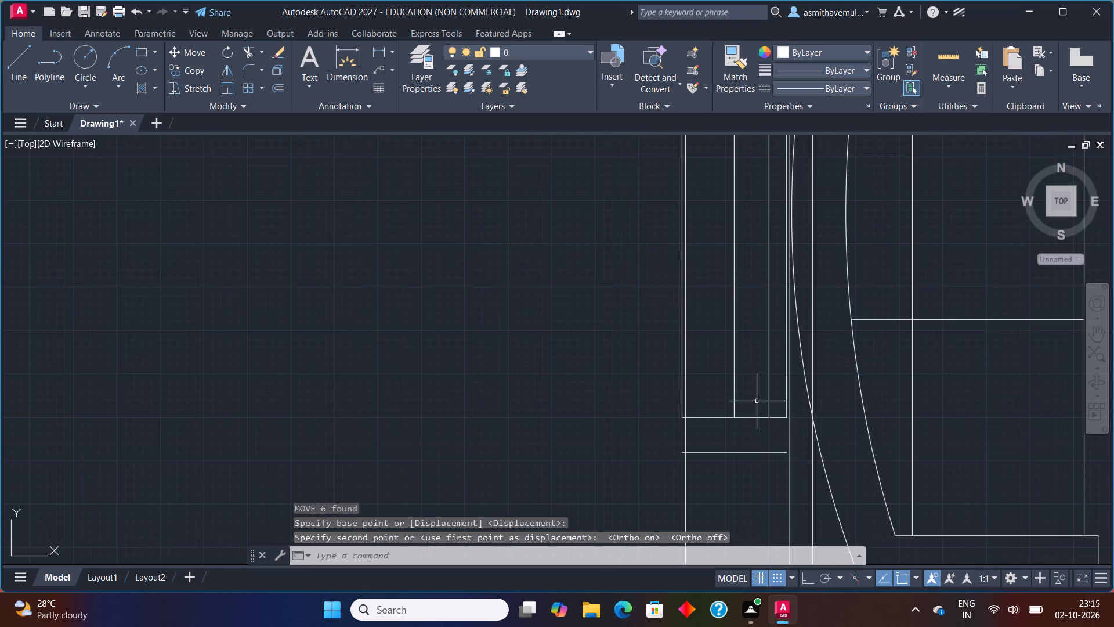
# Delete the window symbol's two outer vertical lines, the ones running beside the wall lines.
pyautogui.scroll(1, 746, 429)
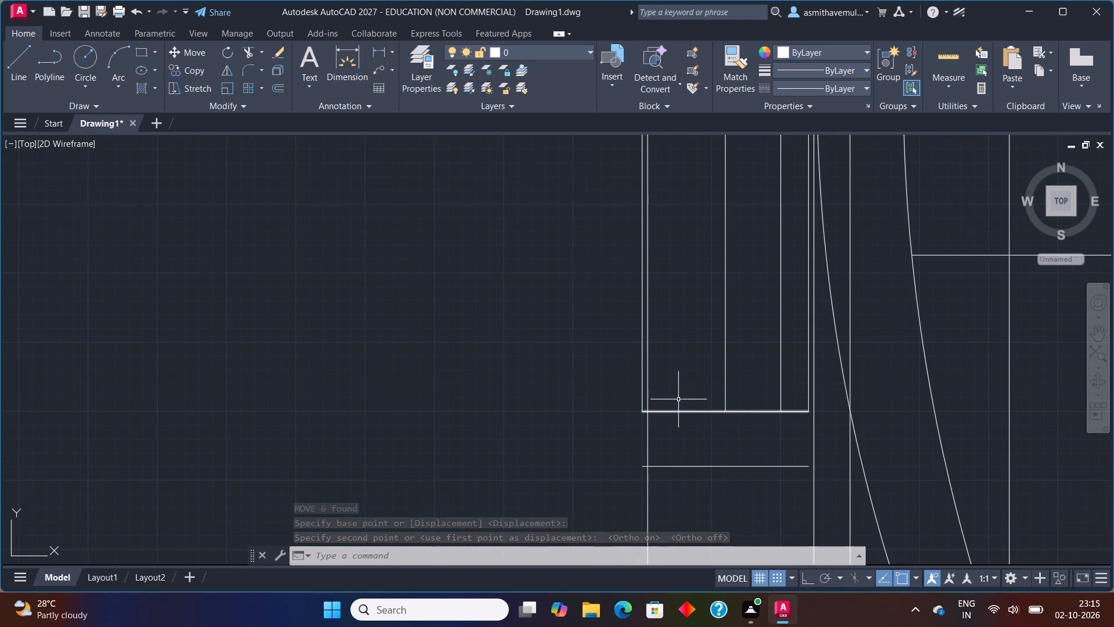
pyautogui.click(643, 397)
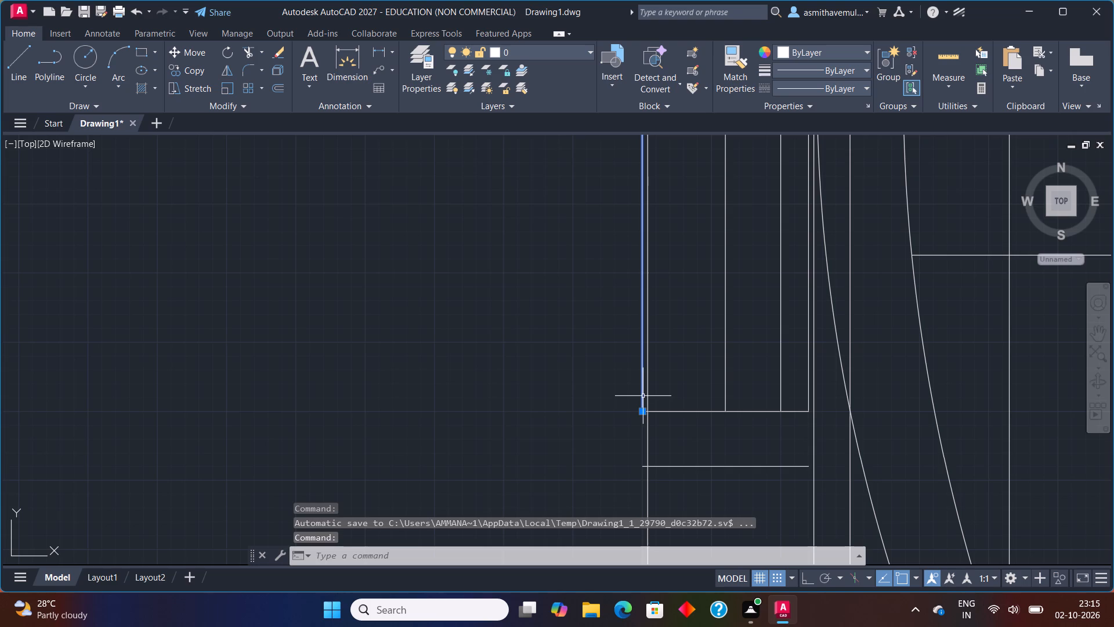
pyautogui.press('Delete')
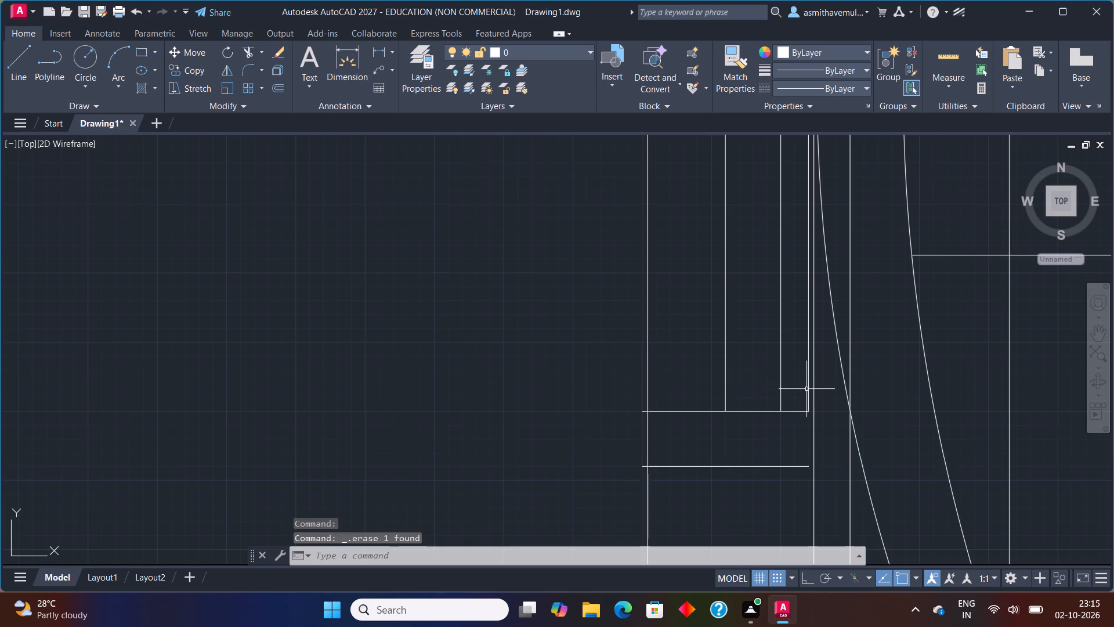
pyautogui.click(807, 390)
pyautogui.press('Delete')
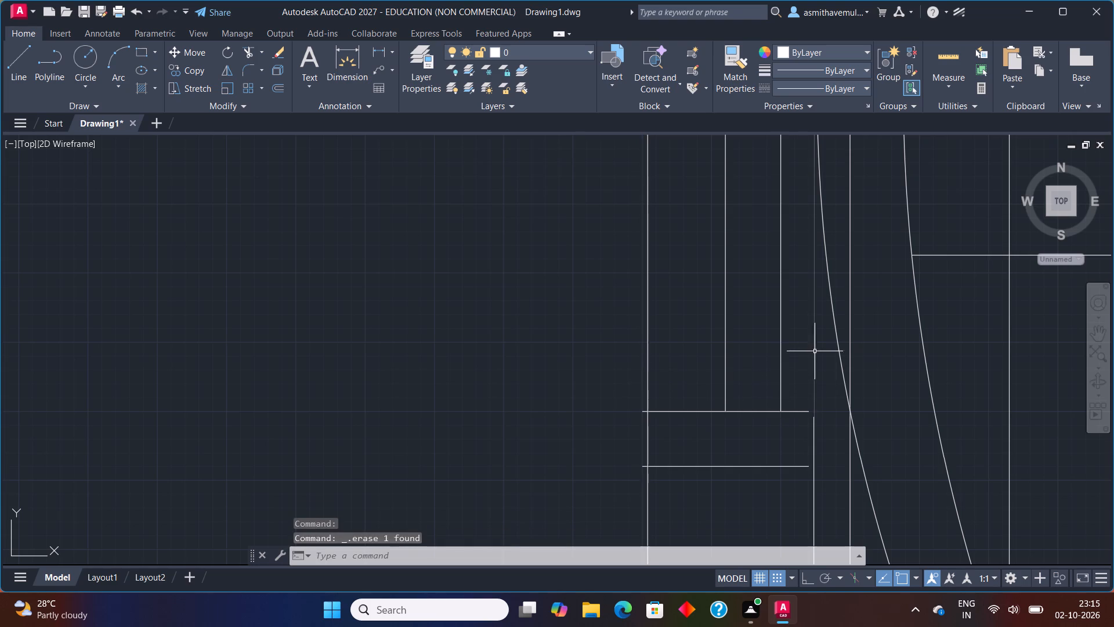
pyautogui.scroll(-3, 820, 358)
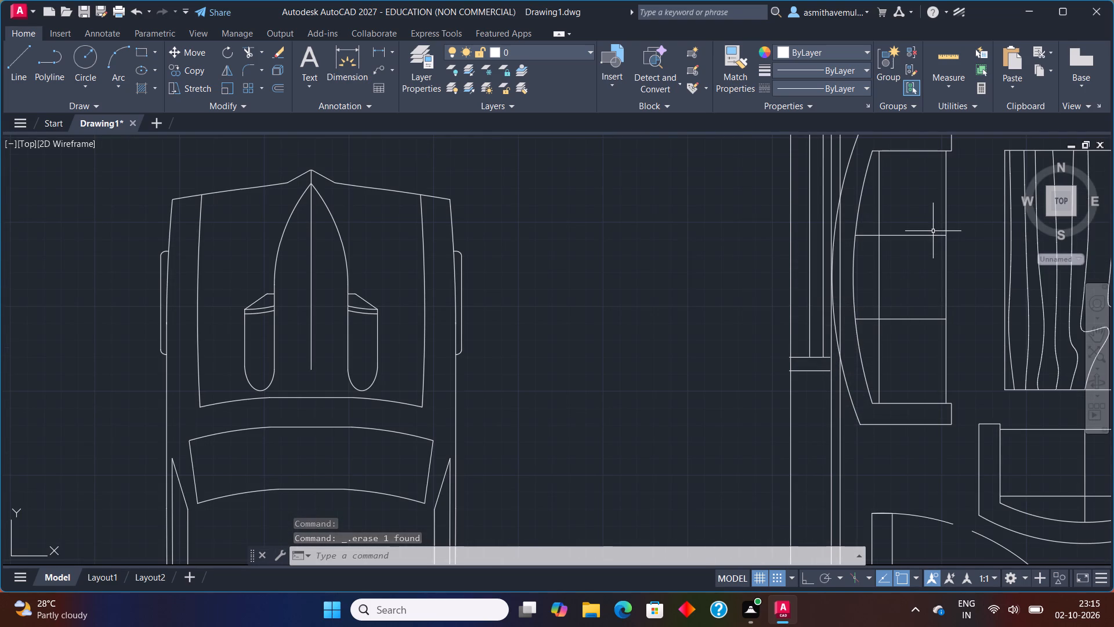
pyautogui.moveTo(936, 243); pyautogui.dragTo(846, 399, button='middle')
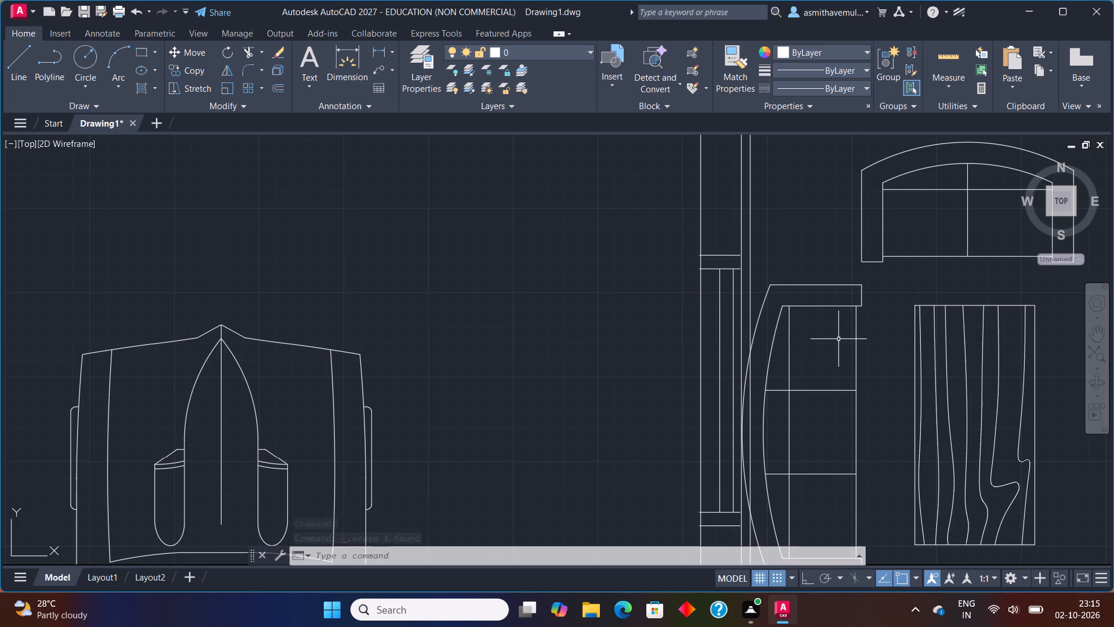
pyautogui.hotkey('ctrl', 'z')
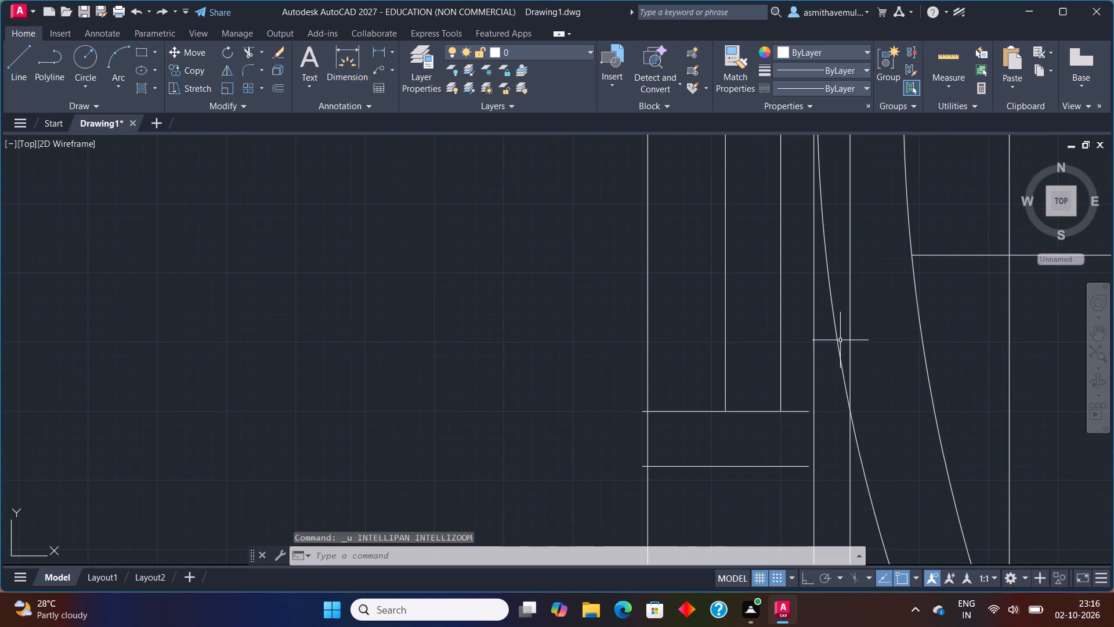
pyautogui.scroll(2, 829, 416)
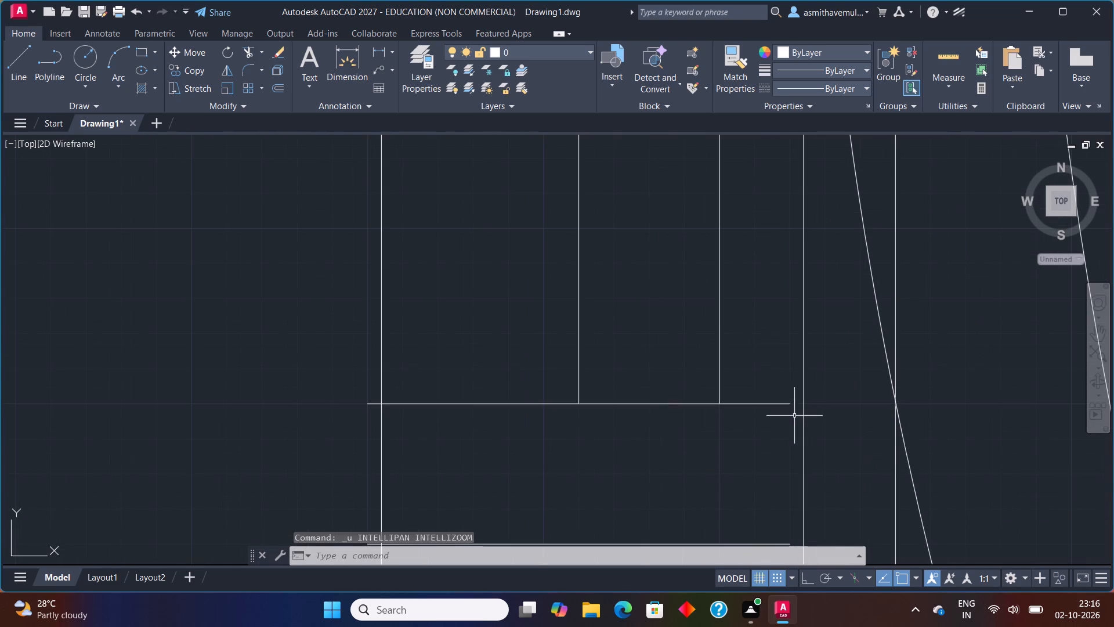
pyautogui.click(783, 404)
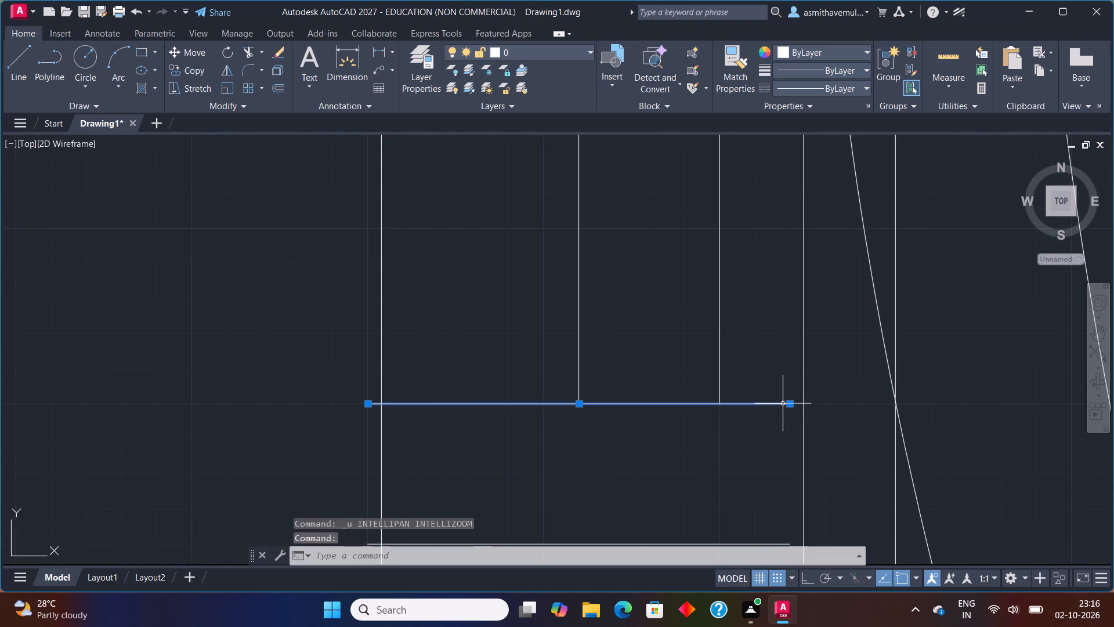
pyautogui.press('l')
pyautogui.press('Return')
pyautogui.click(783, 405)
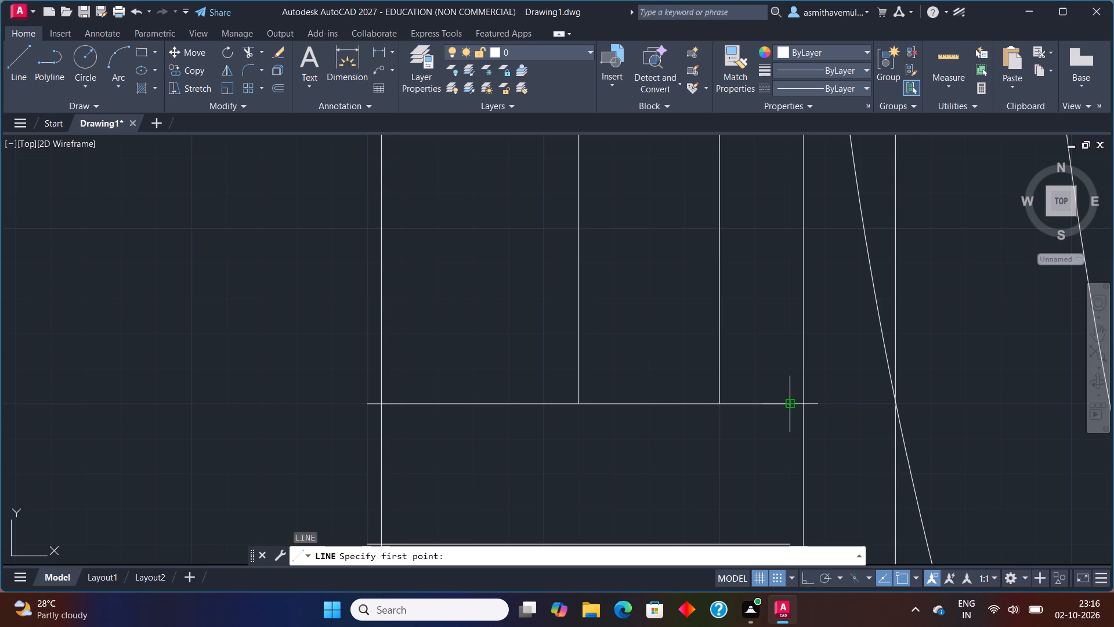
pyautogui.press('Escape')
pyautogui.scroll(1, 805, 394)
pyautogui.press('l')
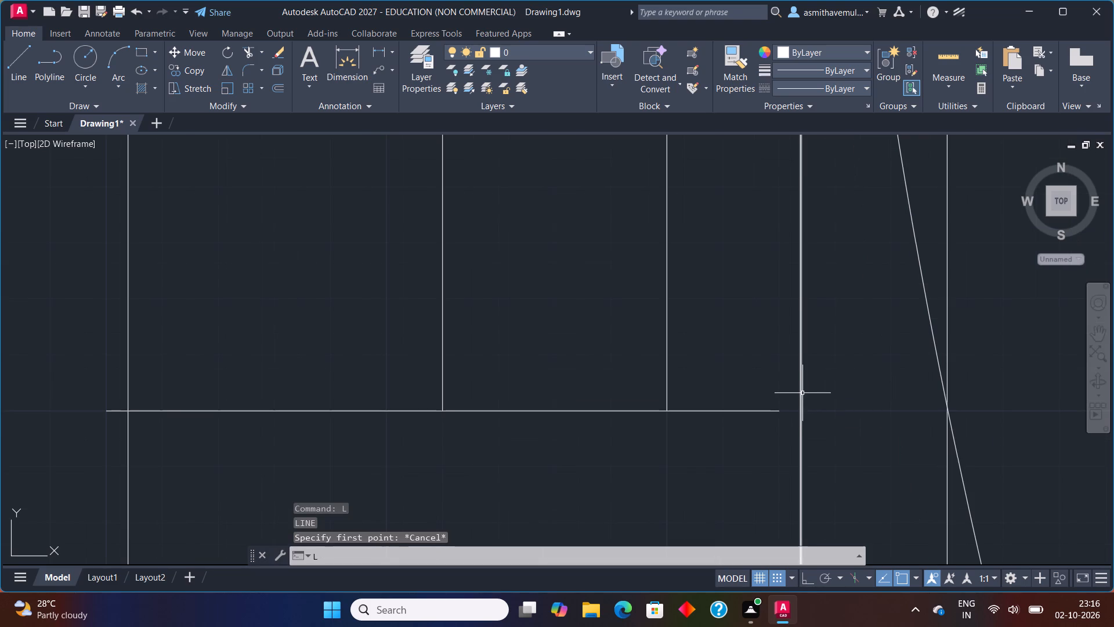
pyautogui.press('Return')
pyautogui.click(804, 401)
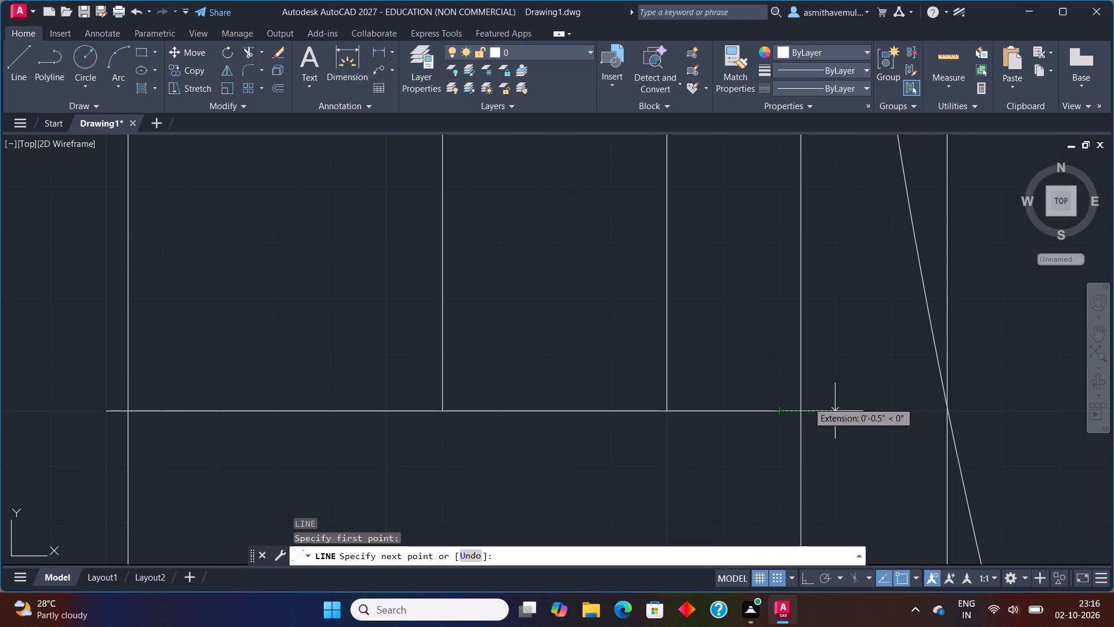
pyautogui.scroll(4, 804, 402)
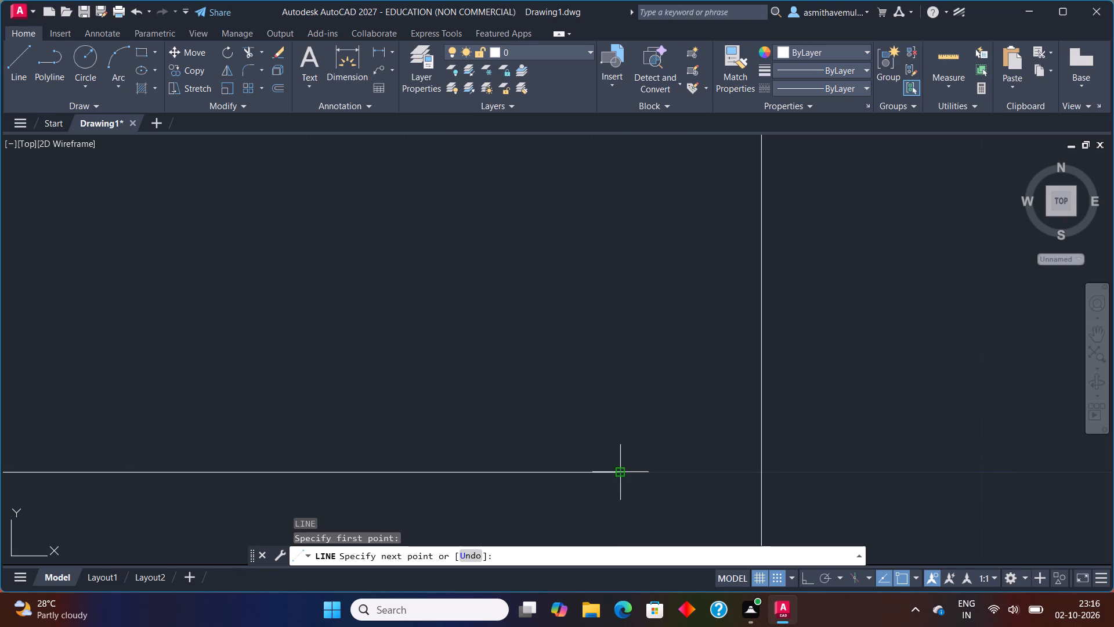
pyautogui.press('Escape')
# Extend the window symbol's two lower short end lines to the nearest vertical wall line on the drawing area side.
pyautogui.scroll(-2, 815, 410)
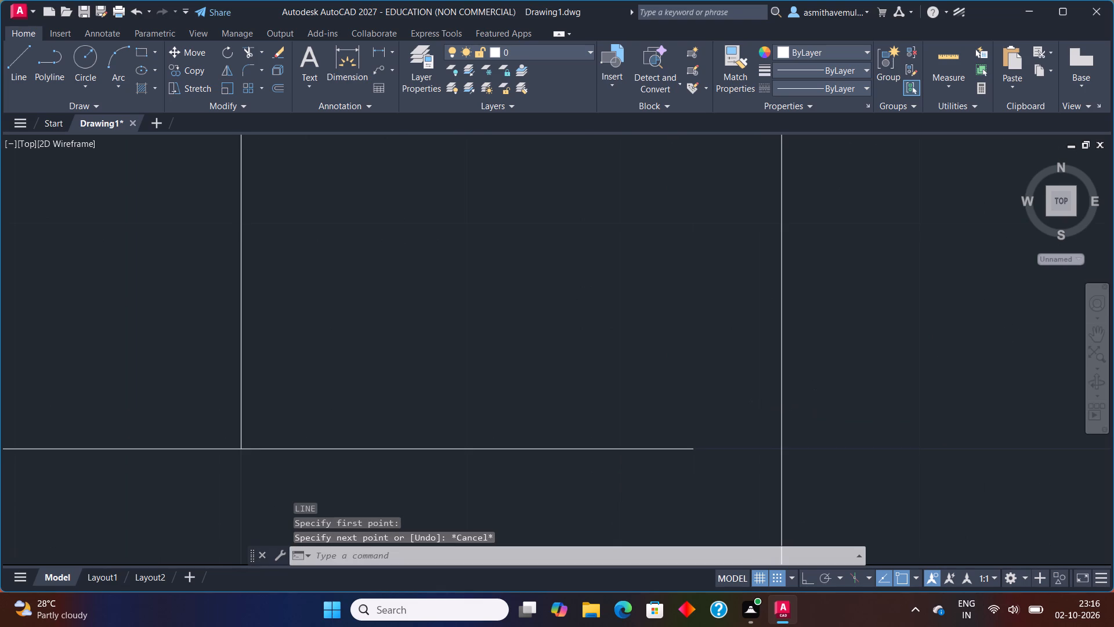
pyautogui.write('EX')
pyautogui.write('TEND')
pyautogui.press('Return')
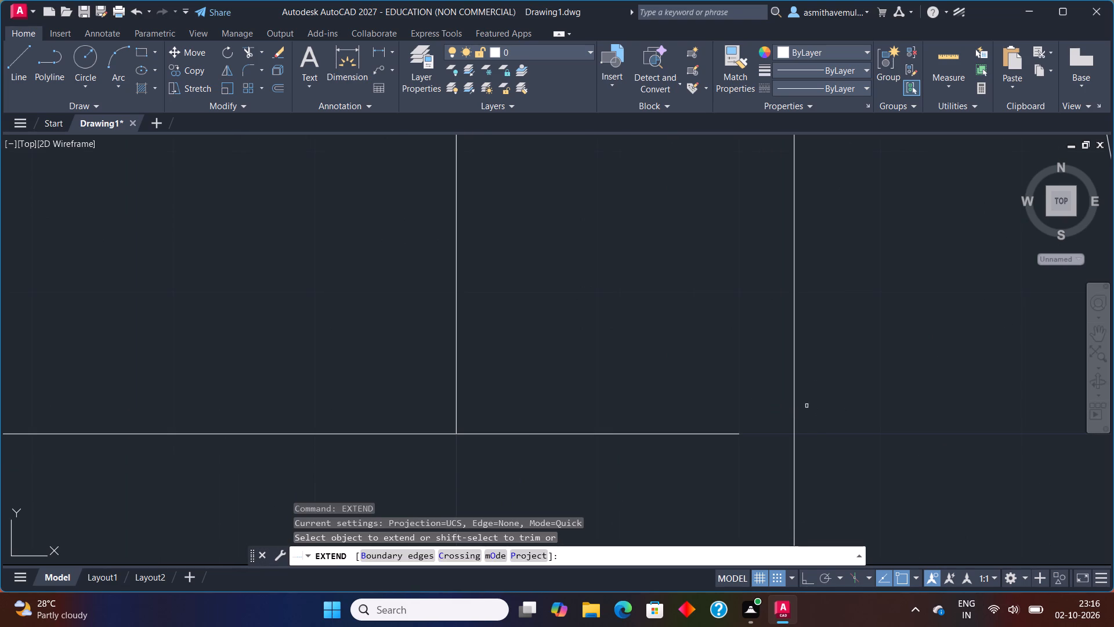
pyautogui.click(718, 434)
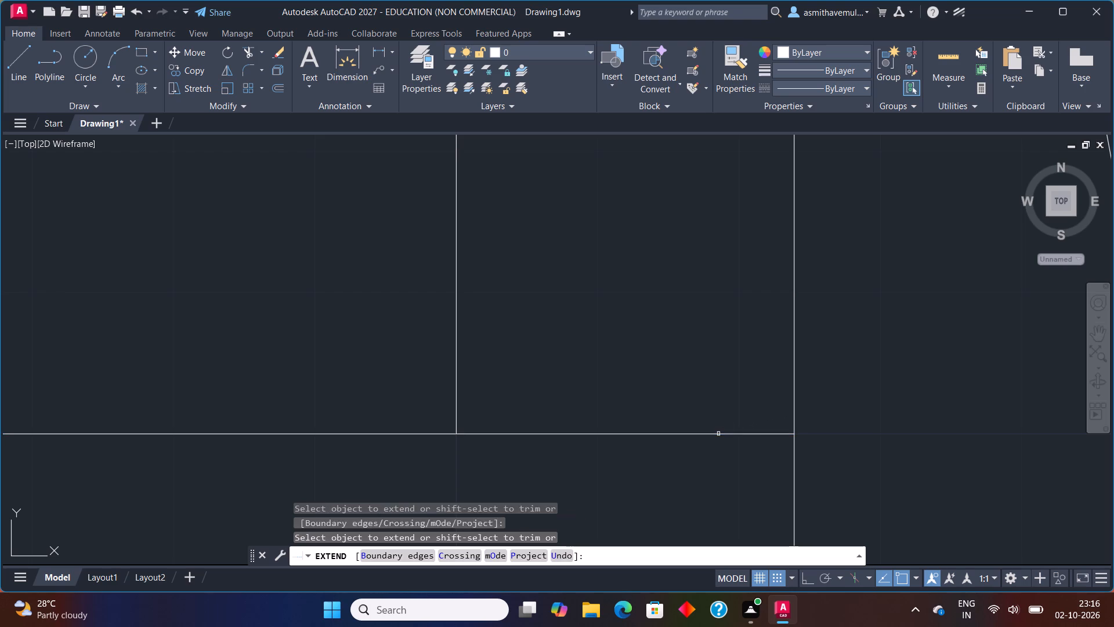
pyautogui.scroll(-3, 794, 361)
pyautogui.moveTo(794, 361); pyautogui.dragTo(803, 400, button='middle')
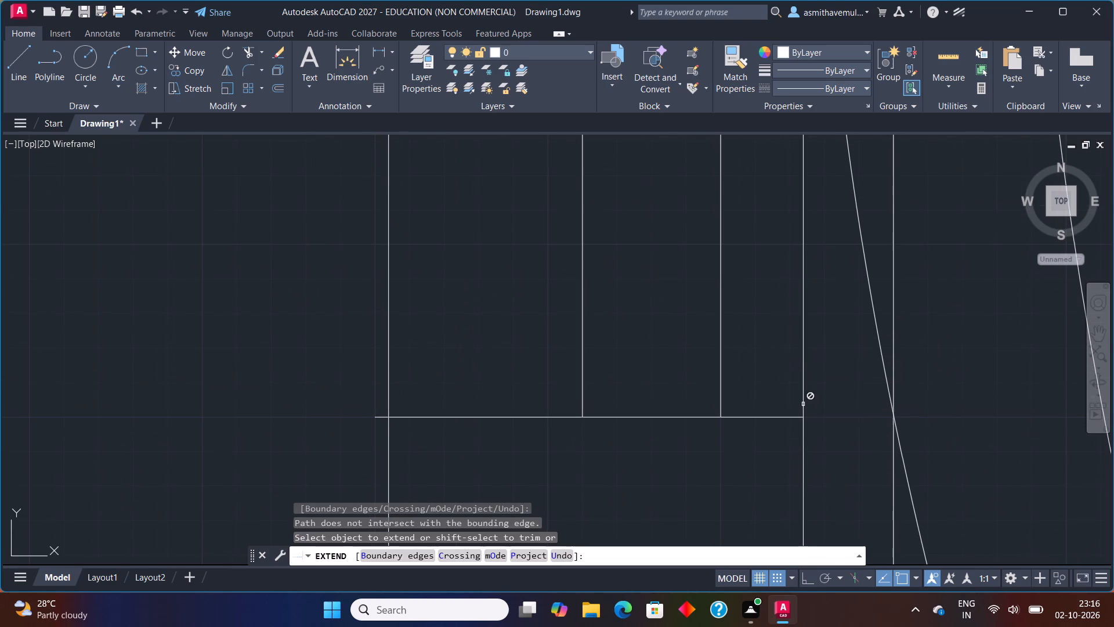
pyautogui.scroll(1, 829, 419)
pyautogui.moveTo(828, 421); pyautogui.dragTo(885, 321, button='middle')
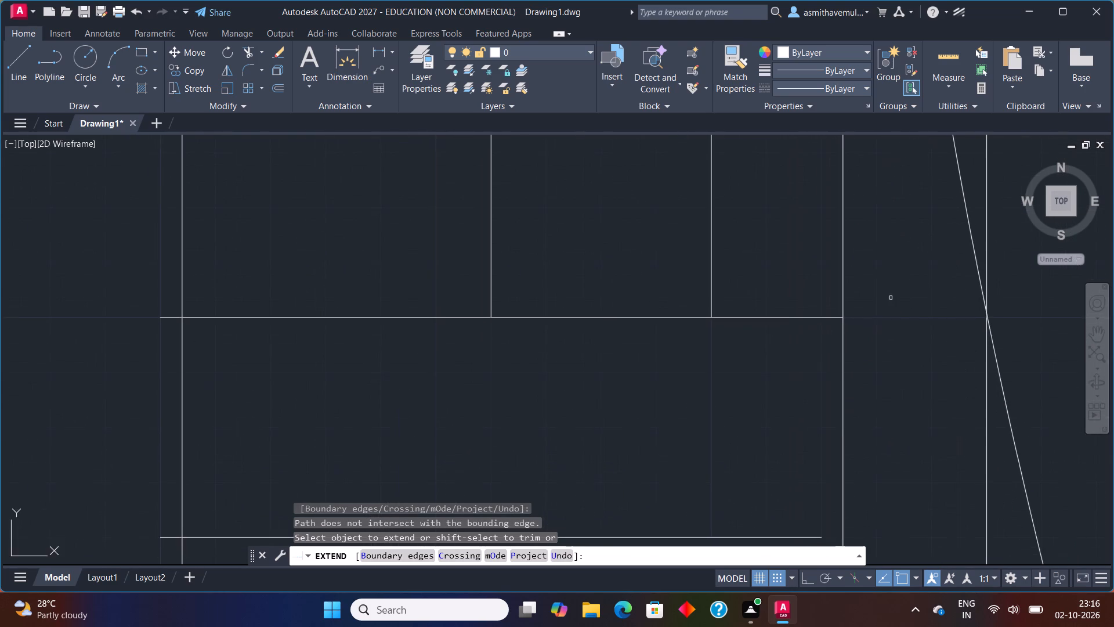
pyautogui.scroll(-1, 882, 315)
pyautogui.moveTo(855, 395); pyautogui.dragTo(852, 350, button='middle')
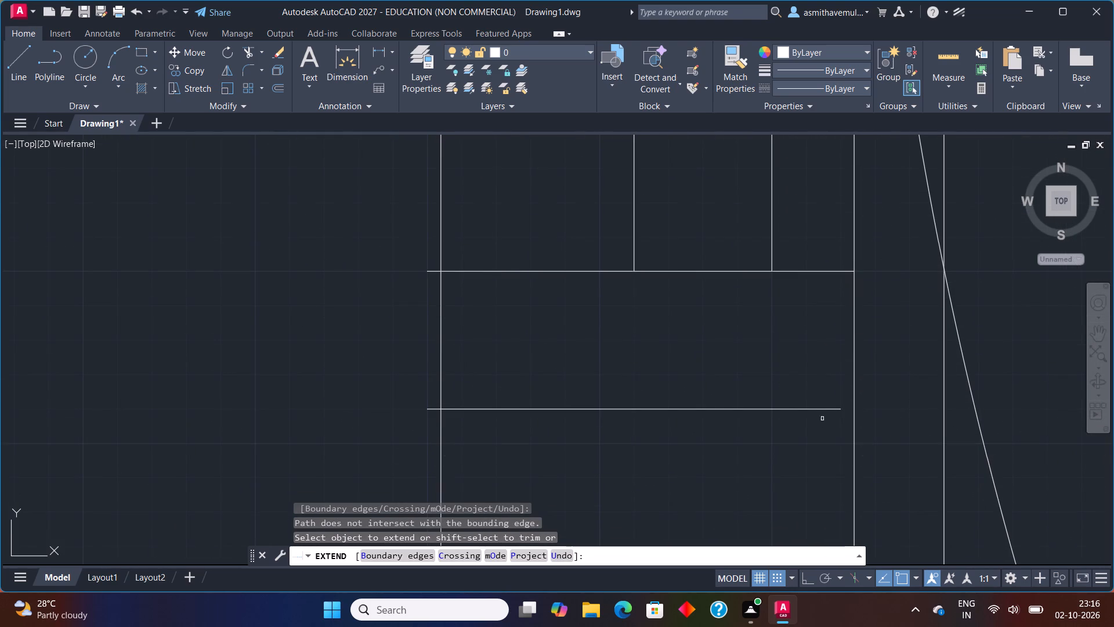
pyautogui.click(823, 408)
pyautogui.click(823, 408)
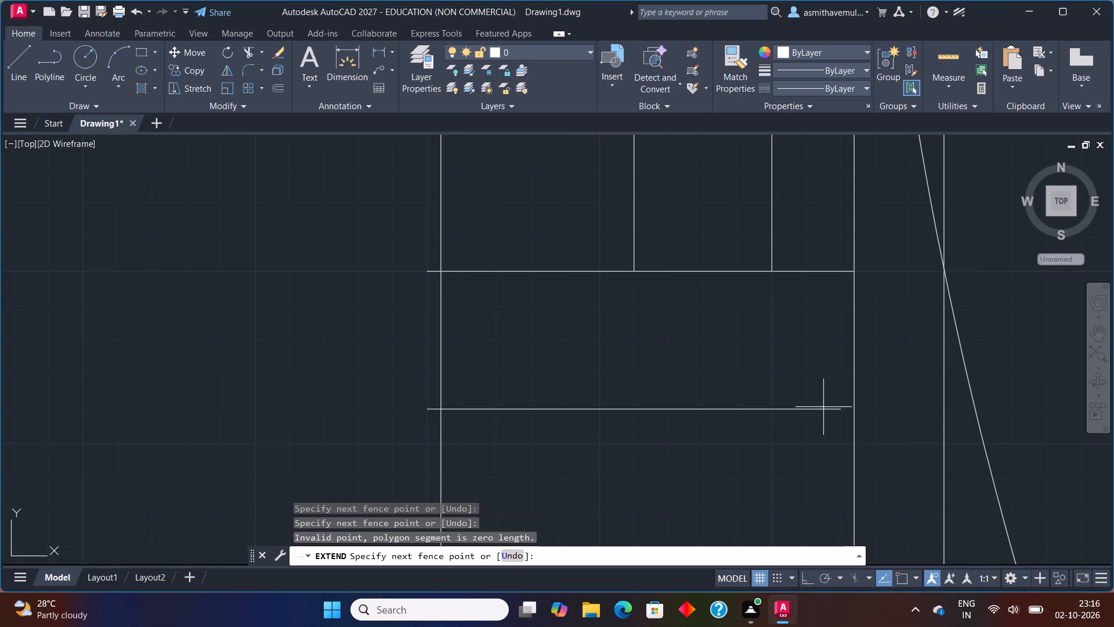
pyautogui.click(823, 414)
# Extend the window symbol's two upper short end lines to the same wall line on the drawing area side.
pyautogui.scroll(-2, 839, 395)
pyautogui.moveTo(839, 395); pyautogui.dragTo(839, 397, button='middle')
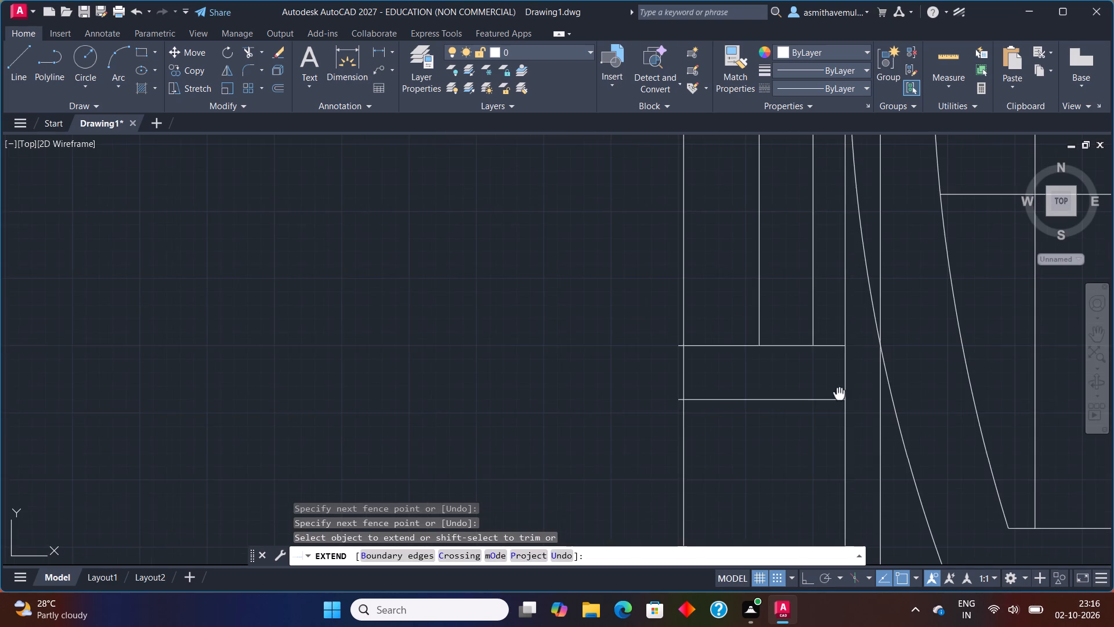
pyautogui.moveTo(839, 397); pyautogui.dragTo(821, 611, button='middle')
pyautogui.moveTo(818, 354); pyautogui.dragTo(818, 525, button='middle')
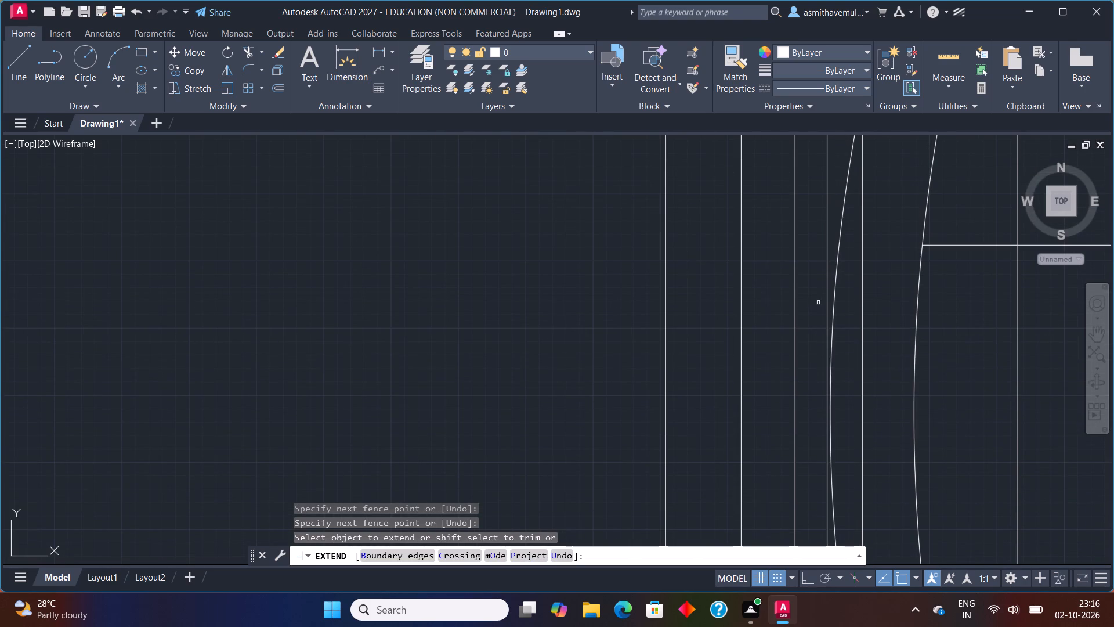
pyautogui.moveTo(818, 309); pyautogui.dragTo(818, 492, button='middle')
pyautogui.scroll(-2, 809, 288)
pyautogui.moveTo(808, 287); pyautogui.dragTo(769, 384, button='middle')
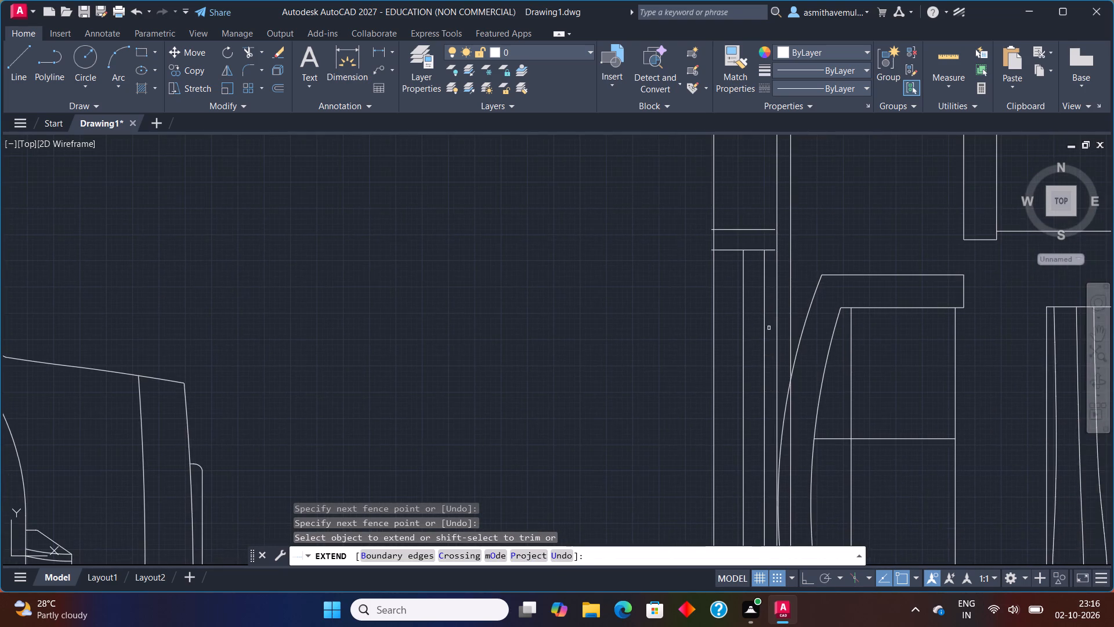
pyautogui.scroll(2, 768, 275)
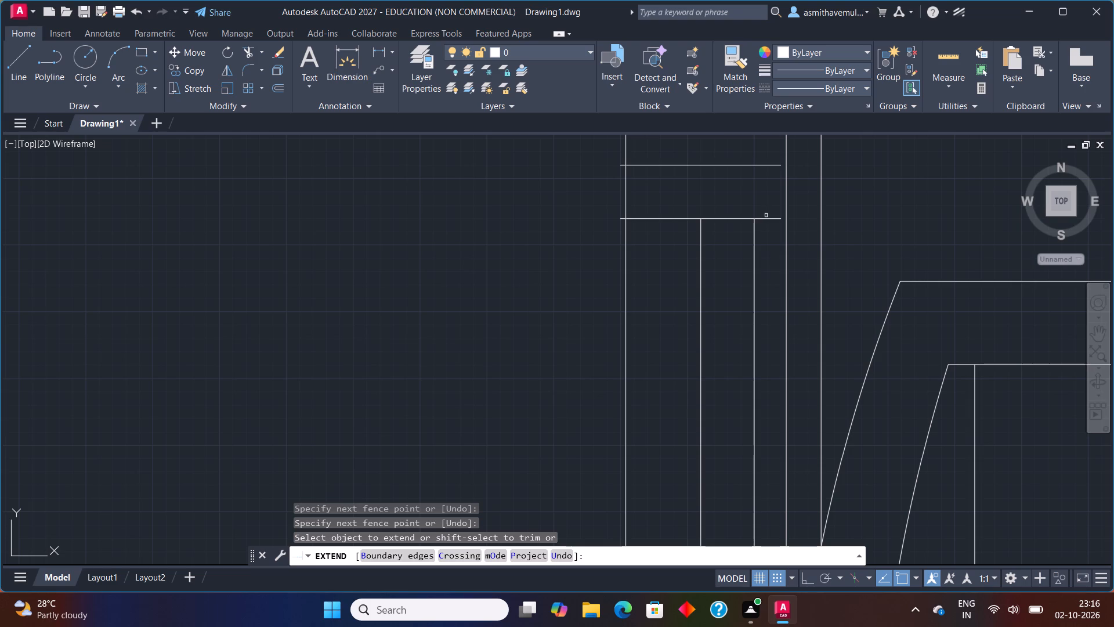
pyautogui.click(768, 217)
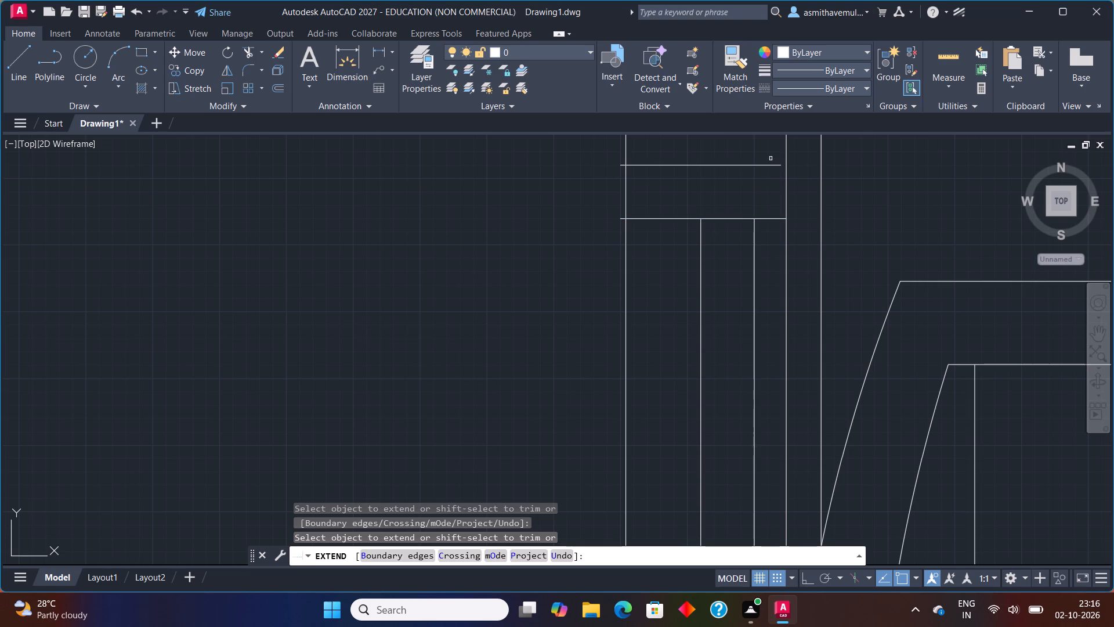
pyautogui.click(771, 164)
pyautogui.press('Escape')
# Trim the overhangs of the window symbol's two upper end lines past the garage-side wall line.
pyautogui.press('t')
pyautogui.press('r')
pyautogui.write('IM')
pyautogui.press('Return')
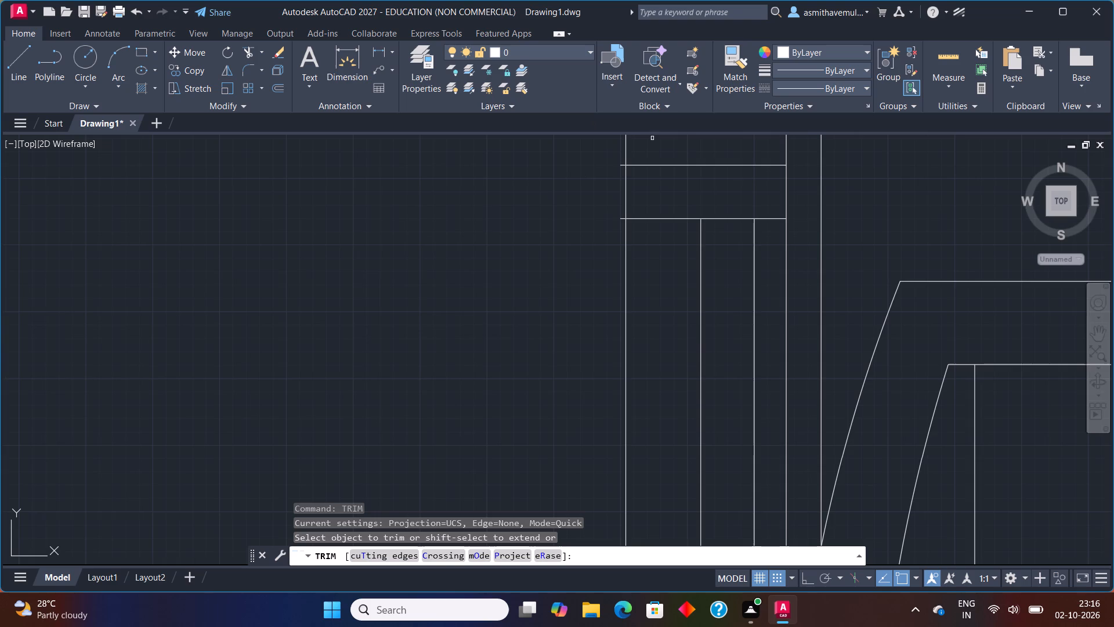
pyautogui.moveTo(652, 139); pyautogui.dragTo(650, 307, button='middle')
pyautogui.scroll(2, 647, 313)
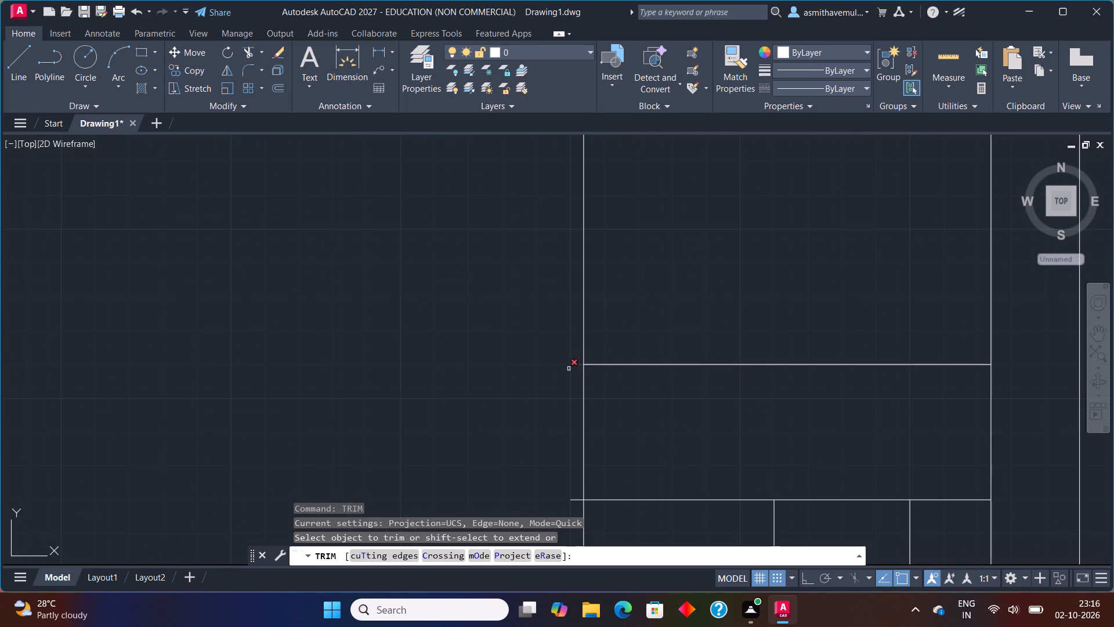
pyautogui.click(573, 366)
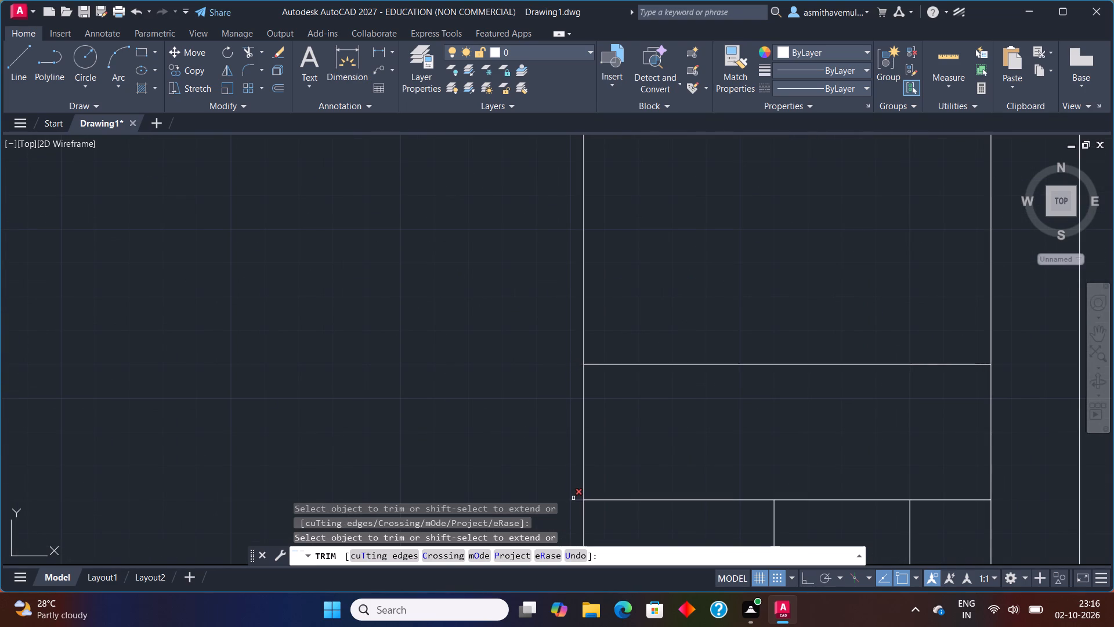
pyautogui.click(573, 499)
# Trim the overhangs of the window symbol's two lower end lines past the garage-side wall line.
pyautogui.scroll(-3, 639, 434)
pyautogui.moveTo(652, 477); pyautogui.dragTo(735, 217, button='middle')
pyautogui.scroll(-2, 748, 260)
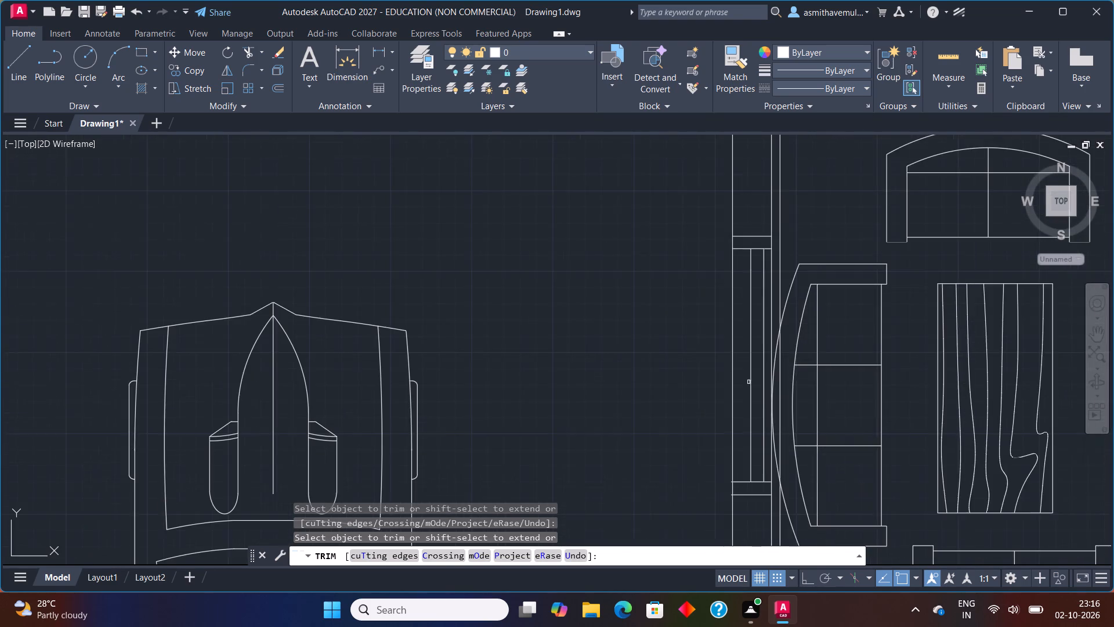
pyautogui.moveTo(759, 452); pyautogui.dragTo(793, 311, button='middle')
pyautogui.scroll(3, 762, 380)
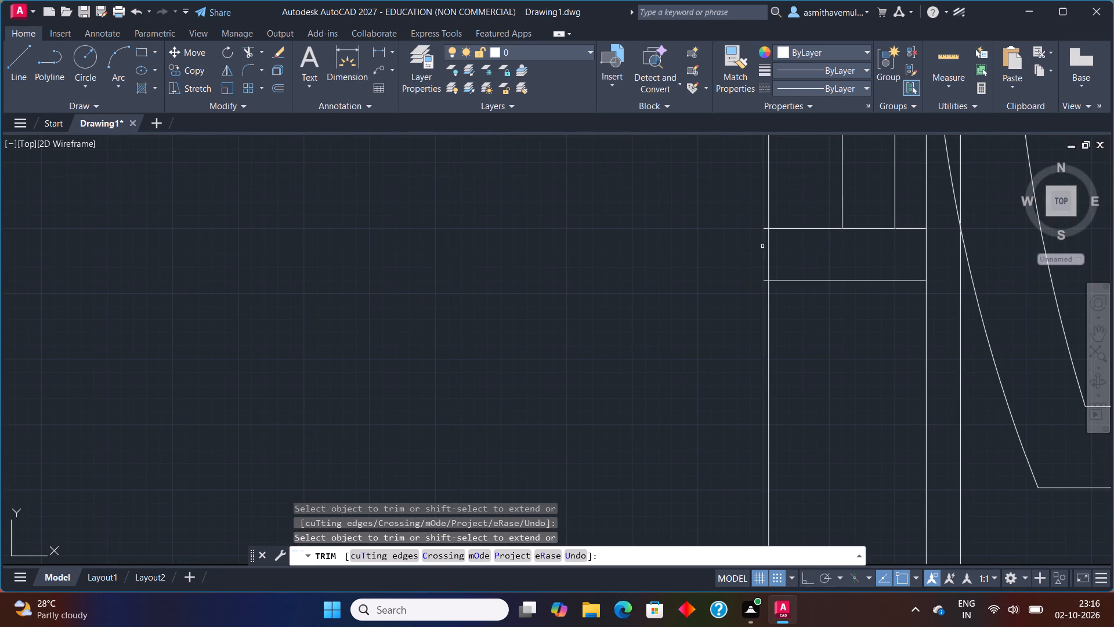
pyautogui.click(765, 280)
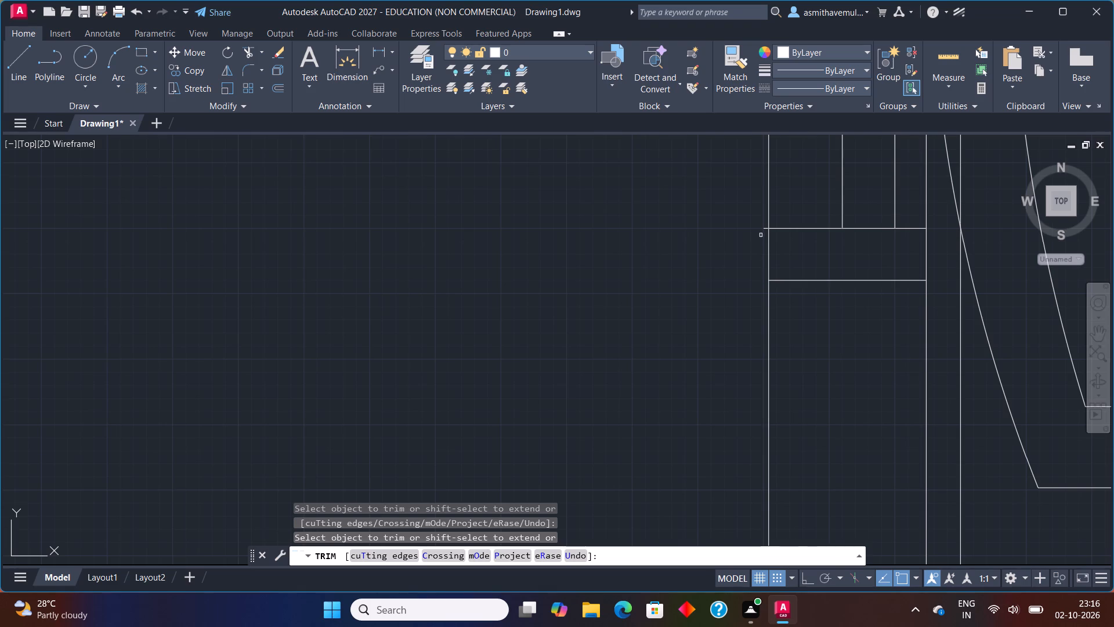
pyautogui.click(764, 230)
pyautogui.press('Escape')
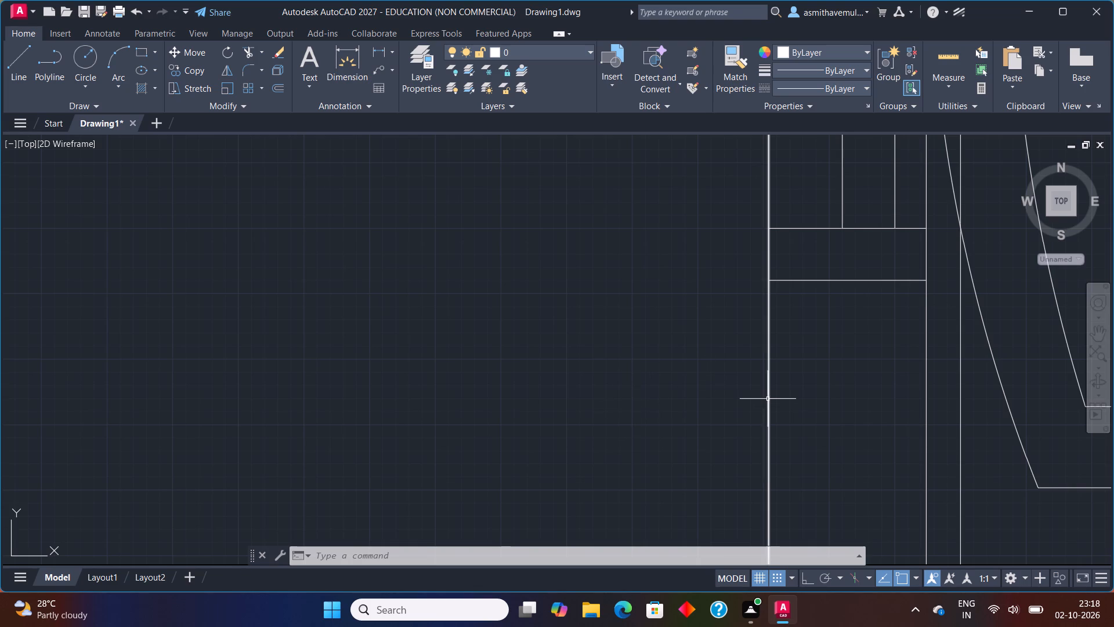
# Trim away the part of the drawing area's wall line that crosses the sofa's curved back beside the window.
pyautogui.write('TRIM')
pyautogui.press('Return')
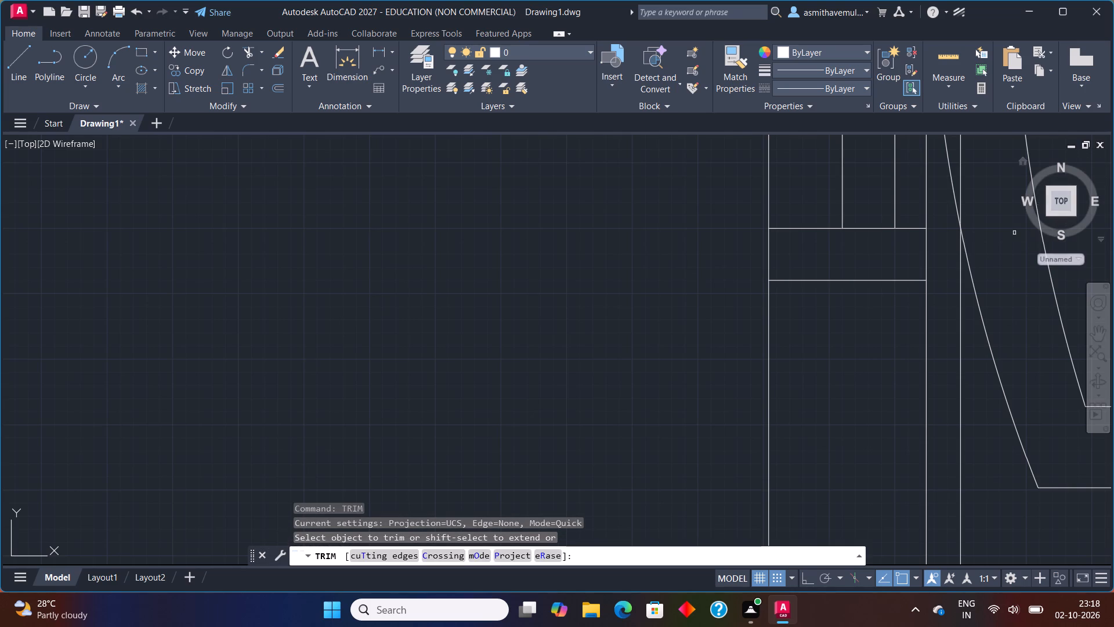
pyautogui.moveTo(944, 237); pyautogui.dragTo(584, 436, button='middle')
pyautogui.scroll(-1, 573, 344)
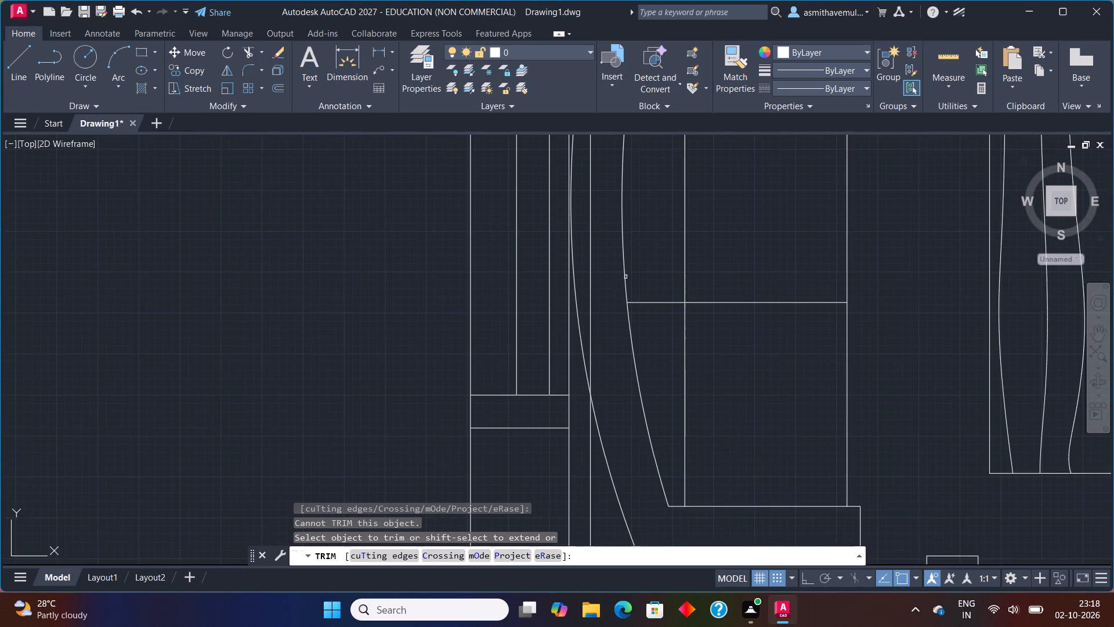
pyautogui.scroll(-1, 625, 278)
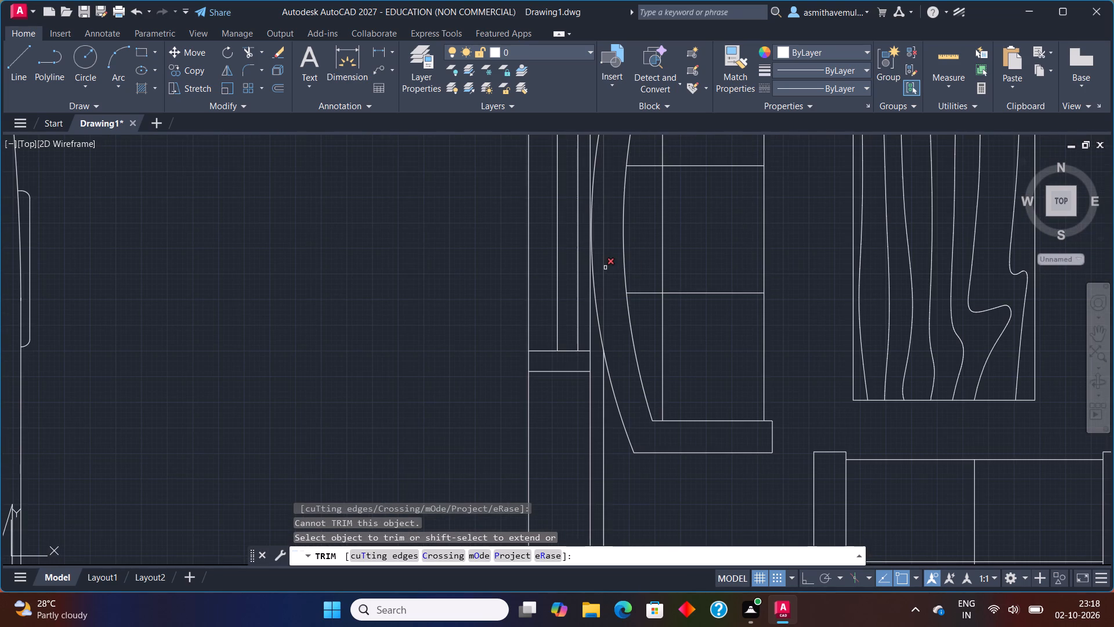
pyautogui.click(605, 268)
pyautogui.scroll(-1, 618, 297)
pyautogui.moveTo(619, 253); pyautogui.dragTo(552, 418, button='middle')
pyautogui.scroll(1, 520, 279)
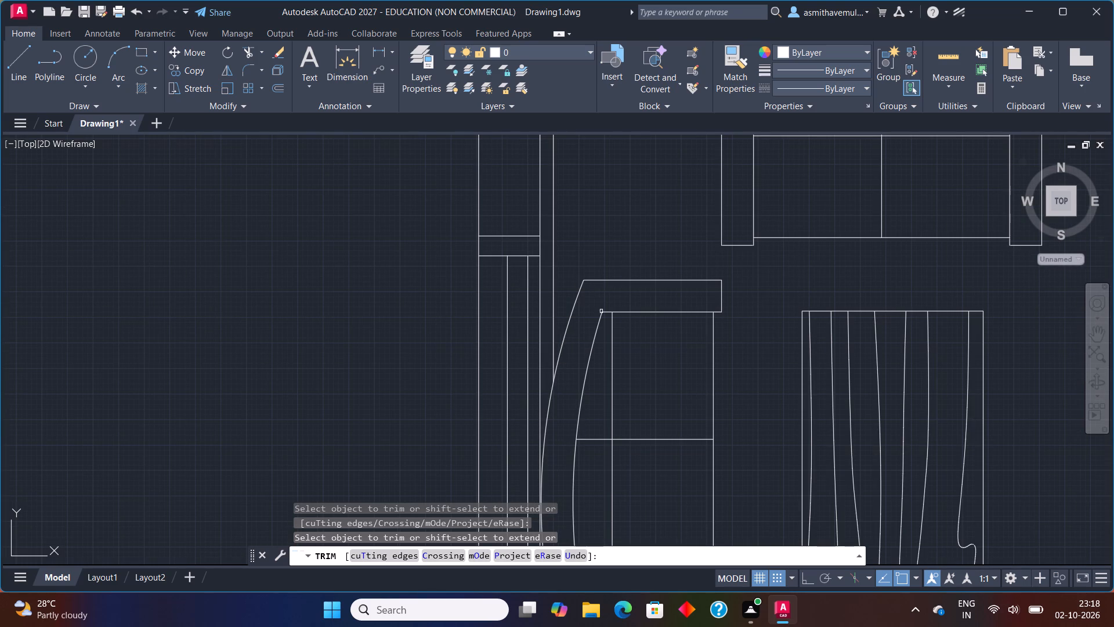
pyautogui.press('Escape')
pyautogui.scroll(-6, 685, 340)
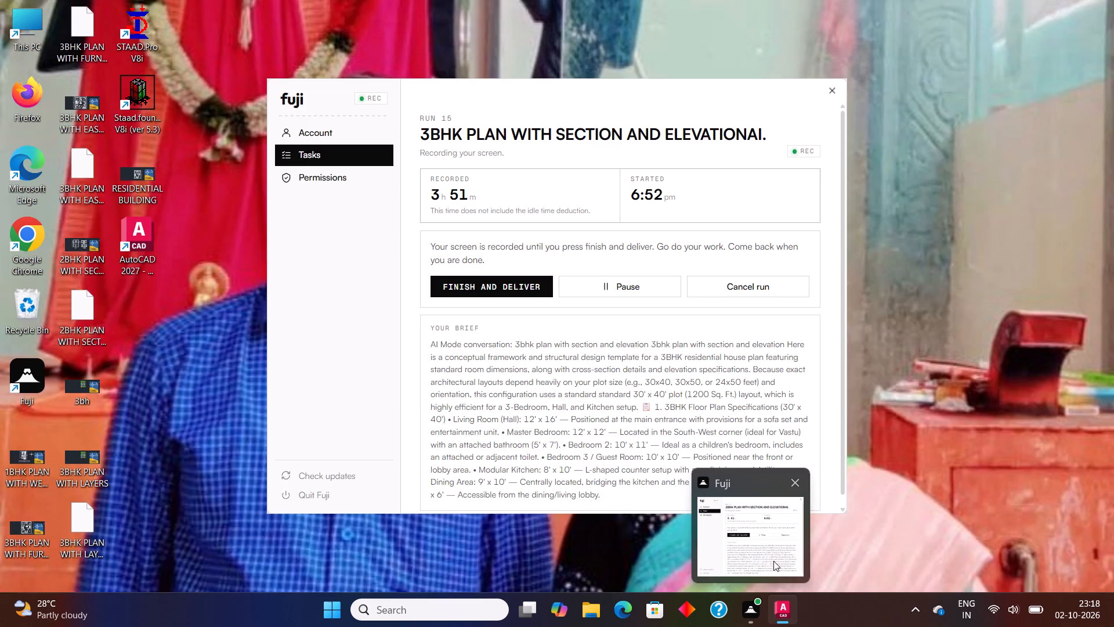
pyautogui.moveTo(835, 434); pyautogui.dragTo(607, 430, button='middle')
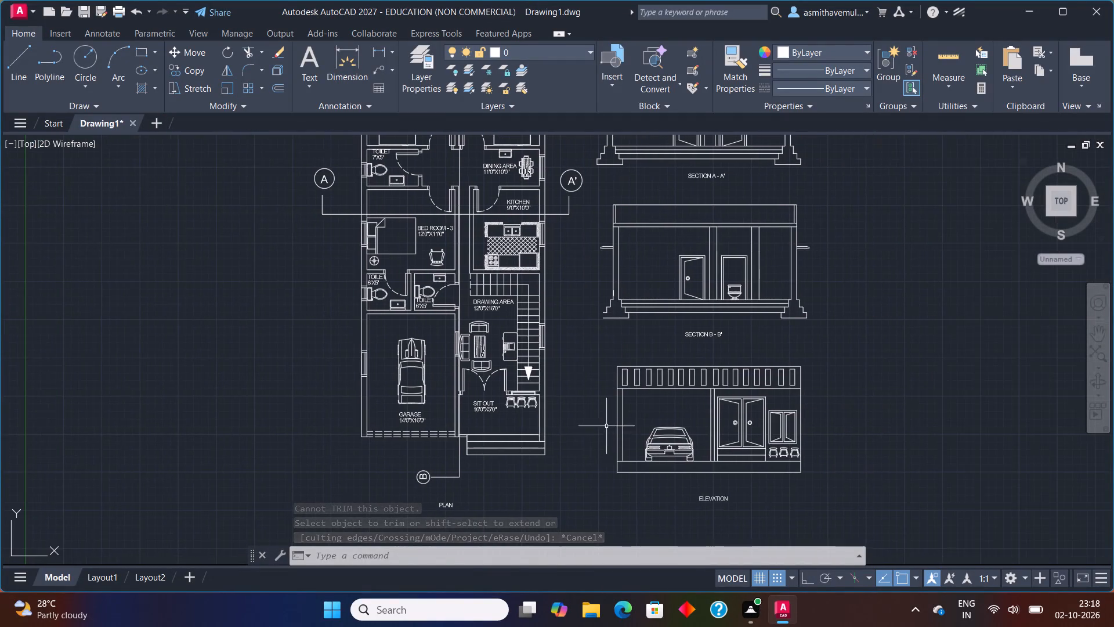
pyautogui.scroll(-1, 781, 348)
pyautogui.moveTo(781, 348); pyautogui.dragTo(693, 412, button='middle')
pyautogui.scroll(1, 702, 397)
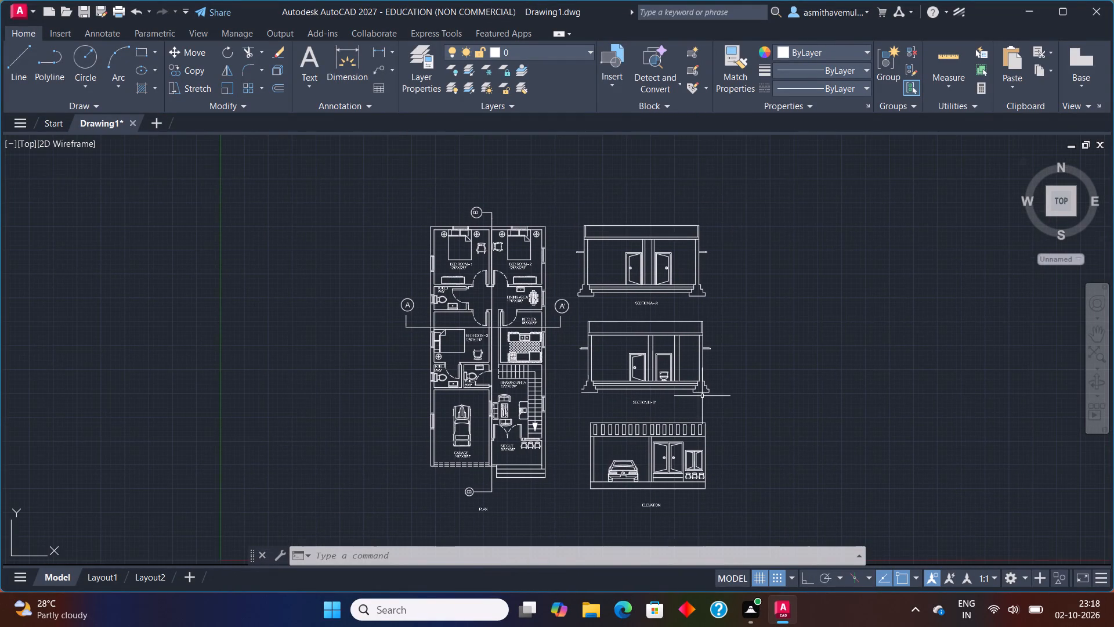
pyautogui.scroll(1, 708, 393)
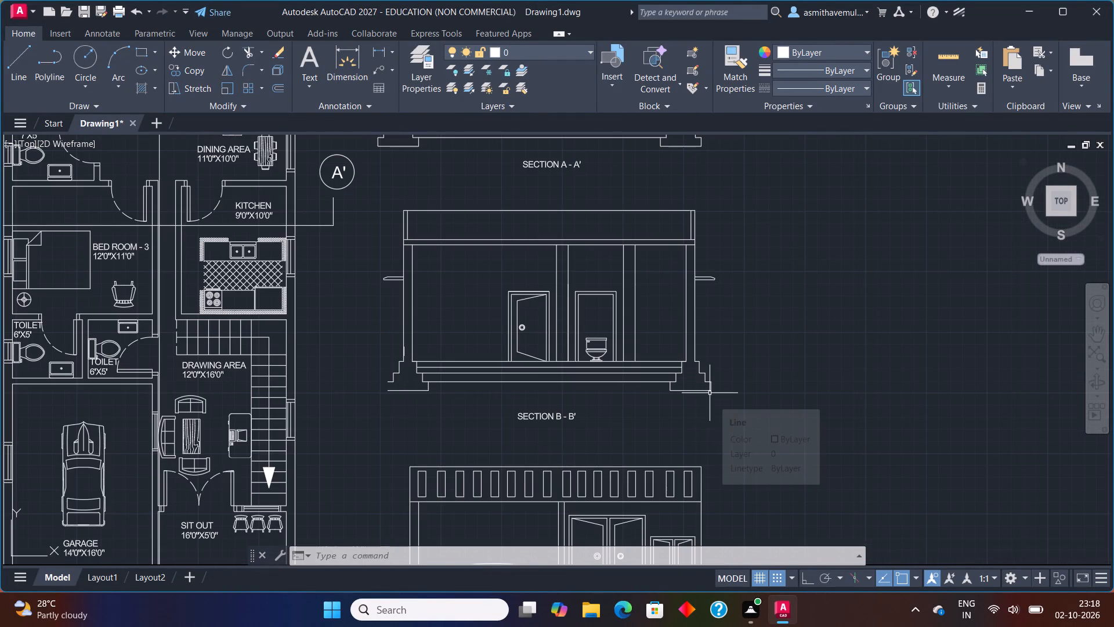
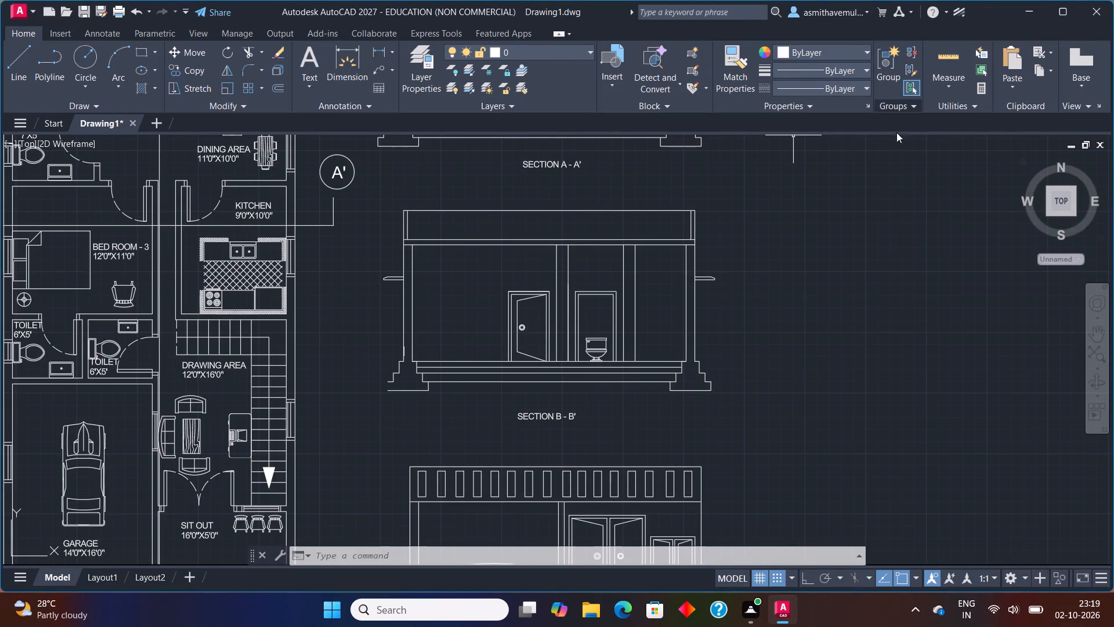
# Look over the whole drawing, checking the floor plan, sections A-A' and B-B', and the front elevation.
pyautogui.scroll(-2, 880, 294)
pyautogui.moveTo(872, 297); pyautogui.dragTo(824, 312, button='middle')
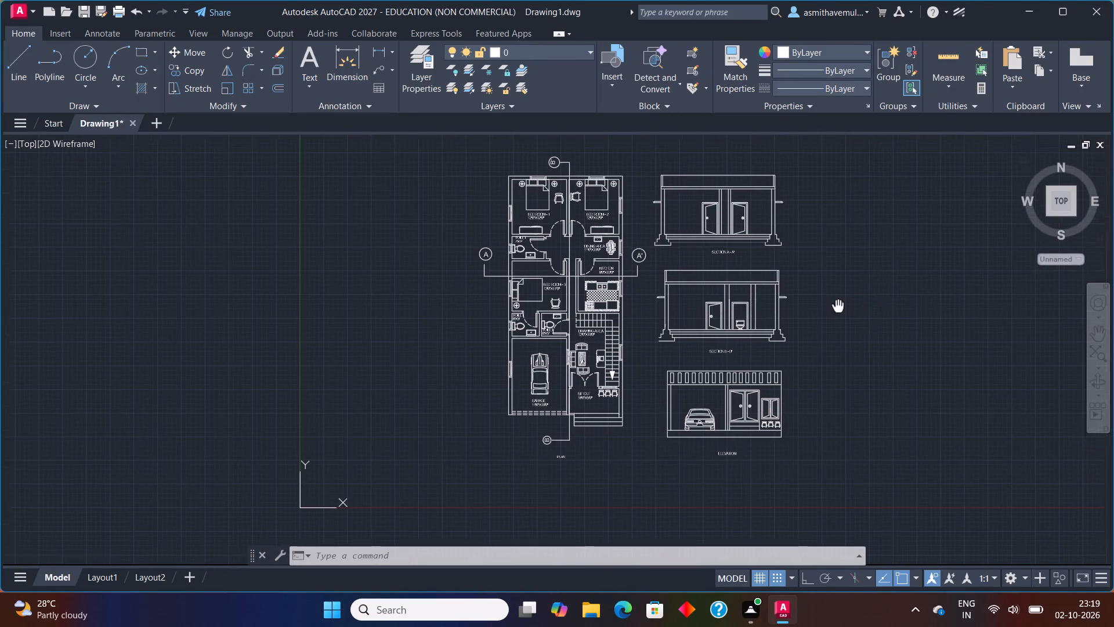
pyautogui.moveTo(824, 312); pyautogui.dragTo(643, 379, button='middle')
pyautogui.scroll(1, 670, 329)
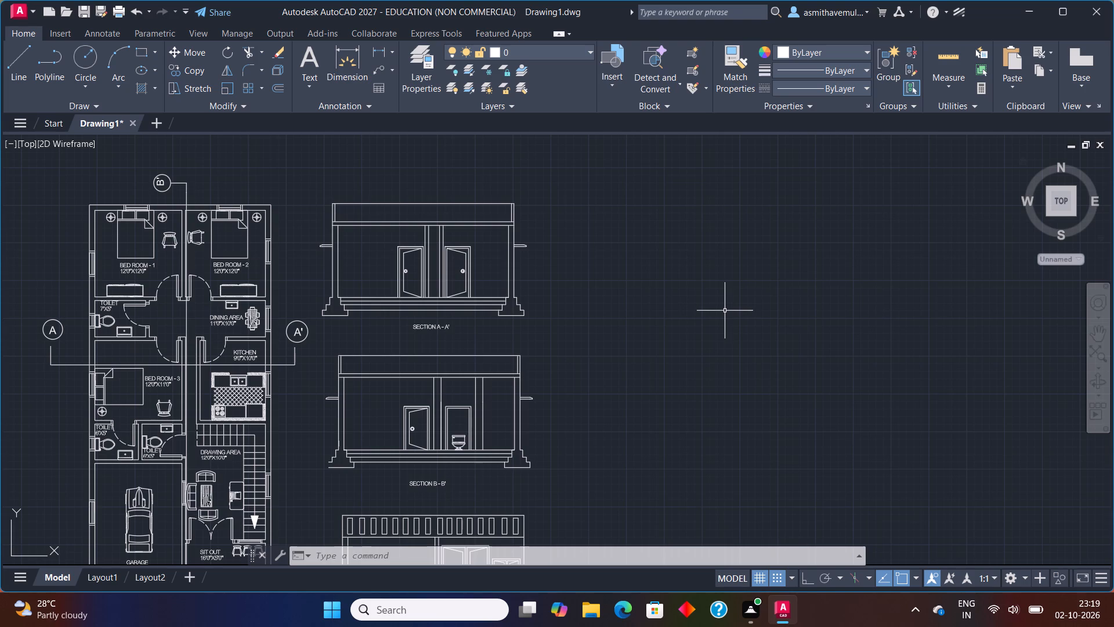
pyautogui.scroll(1, 725, 312)
pyautogui.scroll(-2, 725, 312)
pyautogui.moveTo(725, 312); pyautogui.dragTo(723, 313, button='middle')
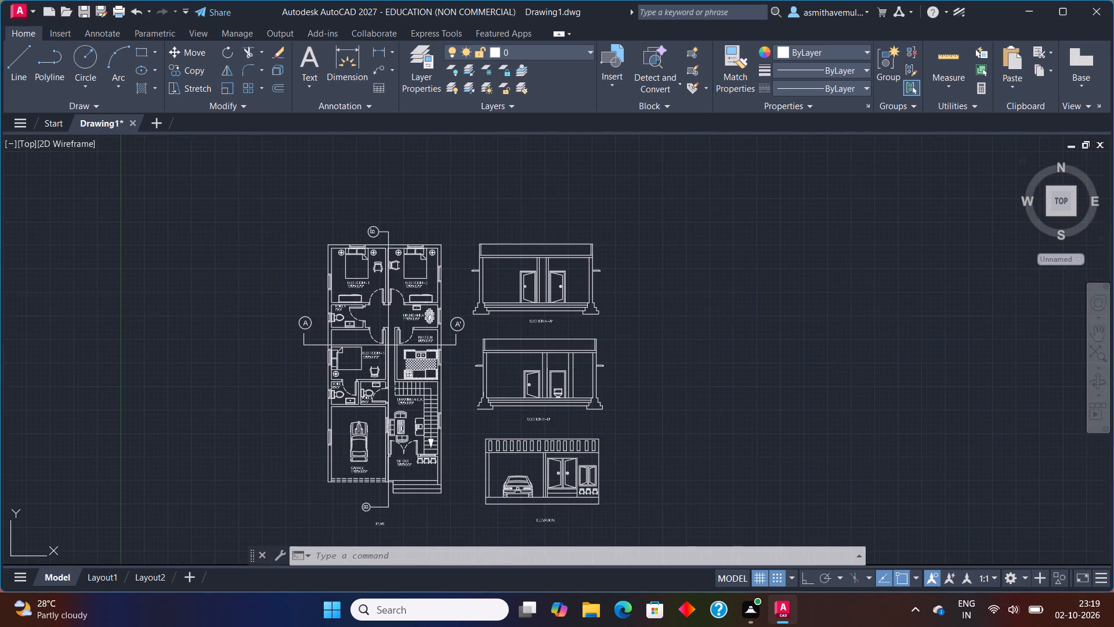
pyautogui.moveTo(723, 313); pyautogui.dragTo(688, 263, button='middle')
pyautogui.scroll(1, 681, 255)
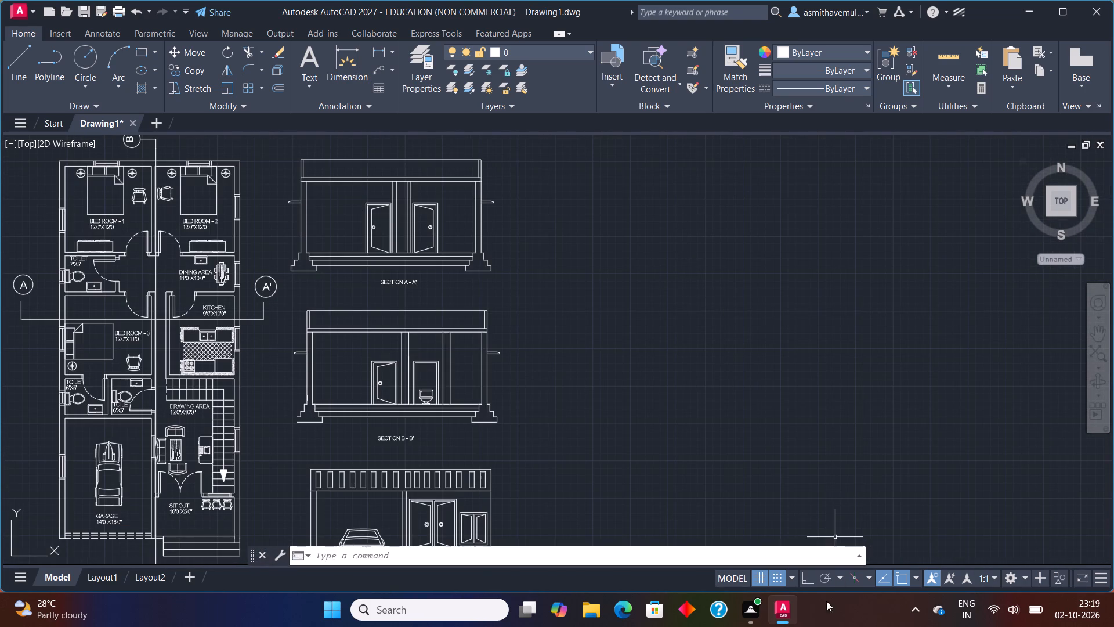
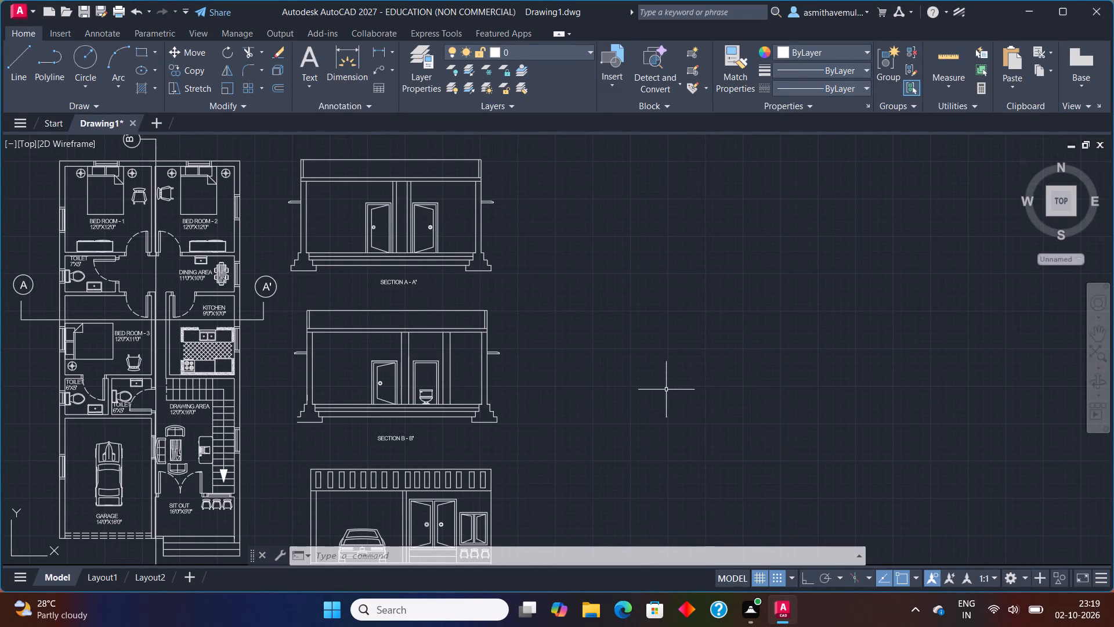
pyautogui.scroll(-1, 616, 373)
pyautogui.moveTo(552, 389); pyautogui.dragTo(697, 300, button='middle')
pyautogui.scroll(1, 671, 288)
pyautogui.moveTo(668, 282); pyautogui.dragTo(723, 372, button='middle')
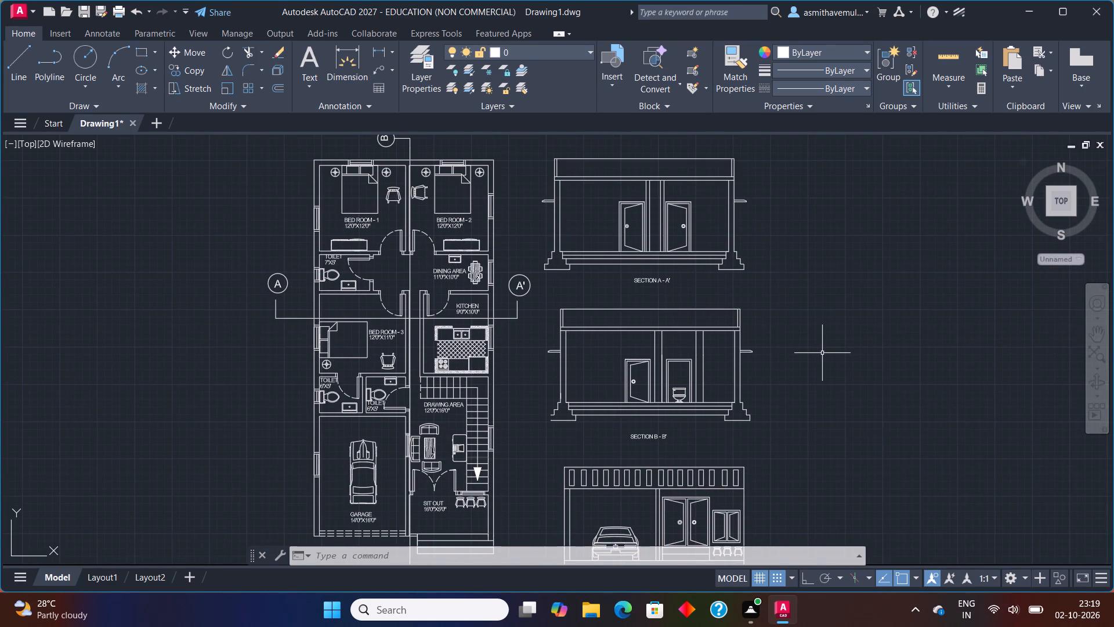
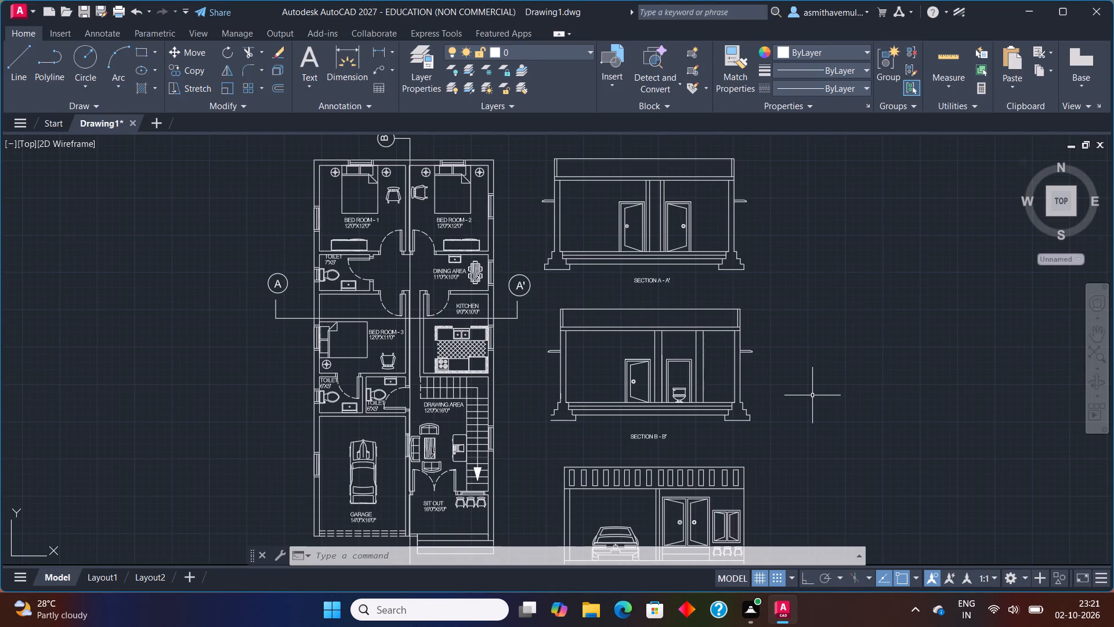
# Draw three nested rectangles, one inside another, in the empty space to the right of the sections and elevation.
pyautogui.moveTo(748, 401); pyautogui.dragTo(560, 380, button='middle')
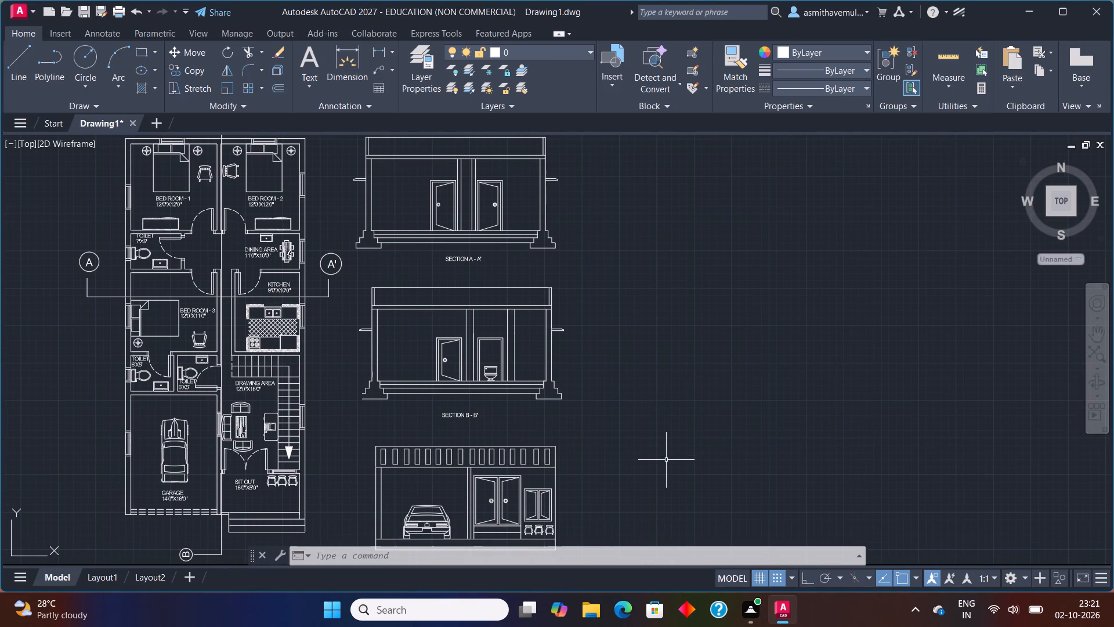
pyautogui.press('r')
pyautogui.press('e')
pyautogui.press('c')
pyautogui.press('Return')
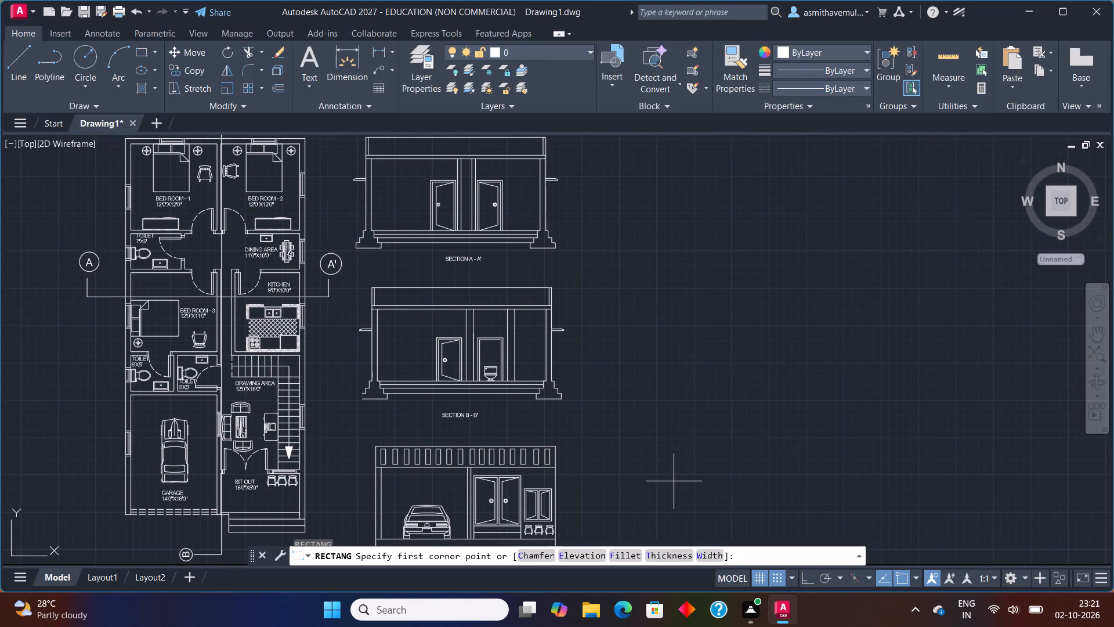
pyautogui.click(674, 482)
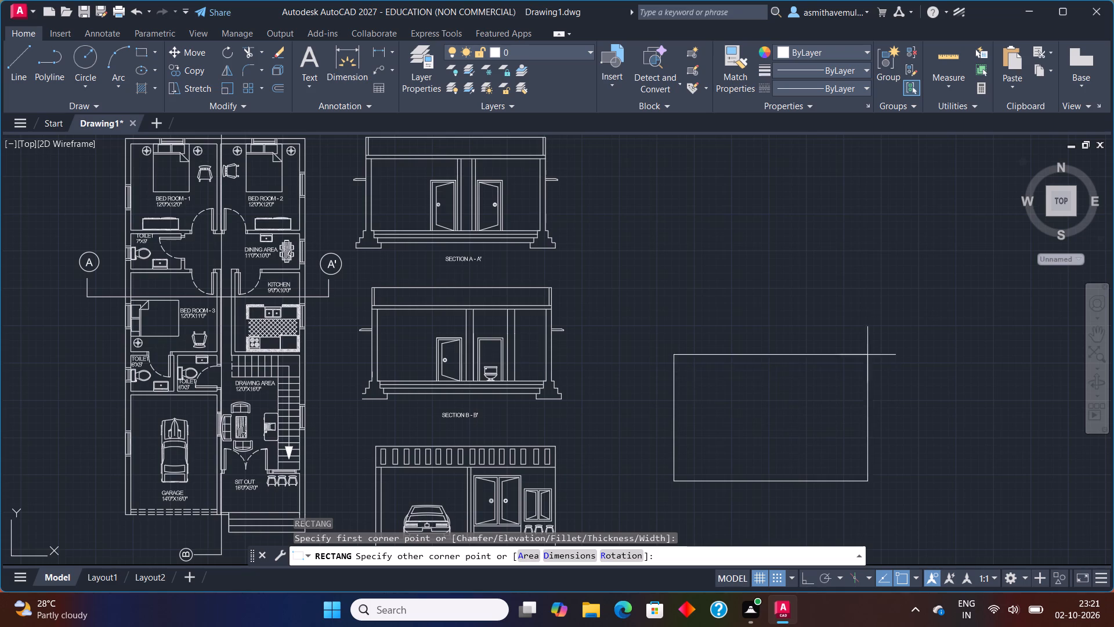
pyautogui.click(918, 249)
pyautogui.press('space')
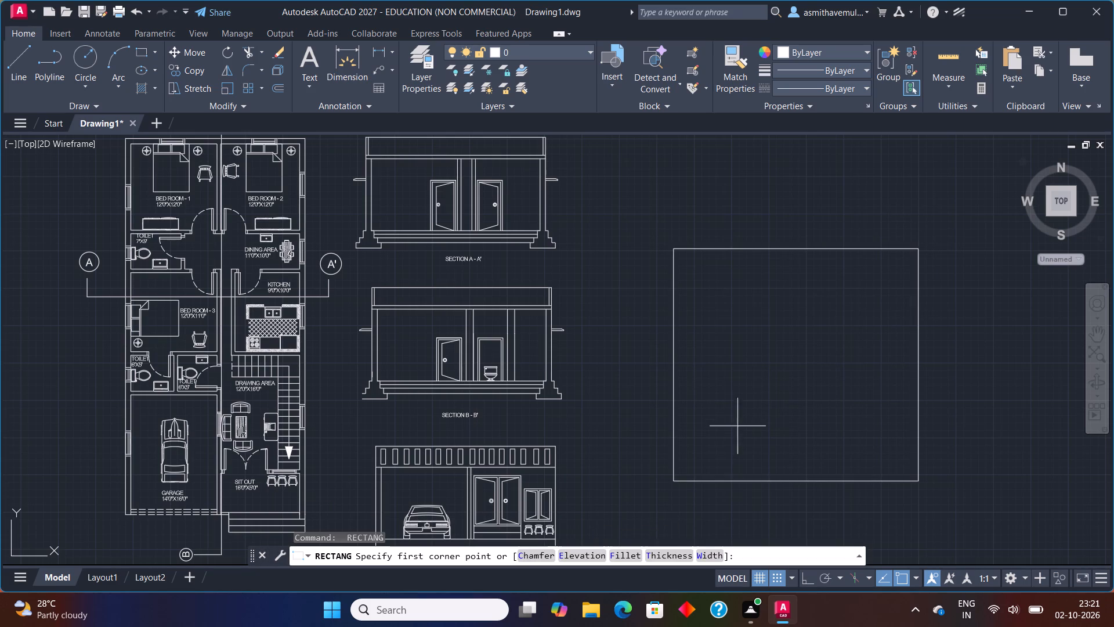
pyautogui.click(704, 449)
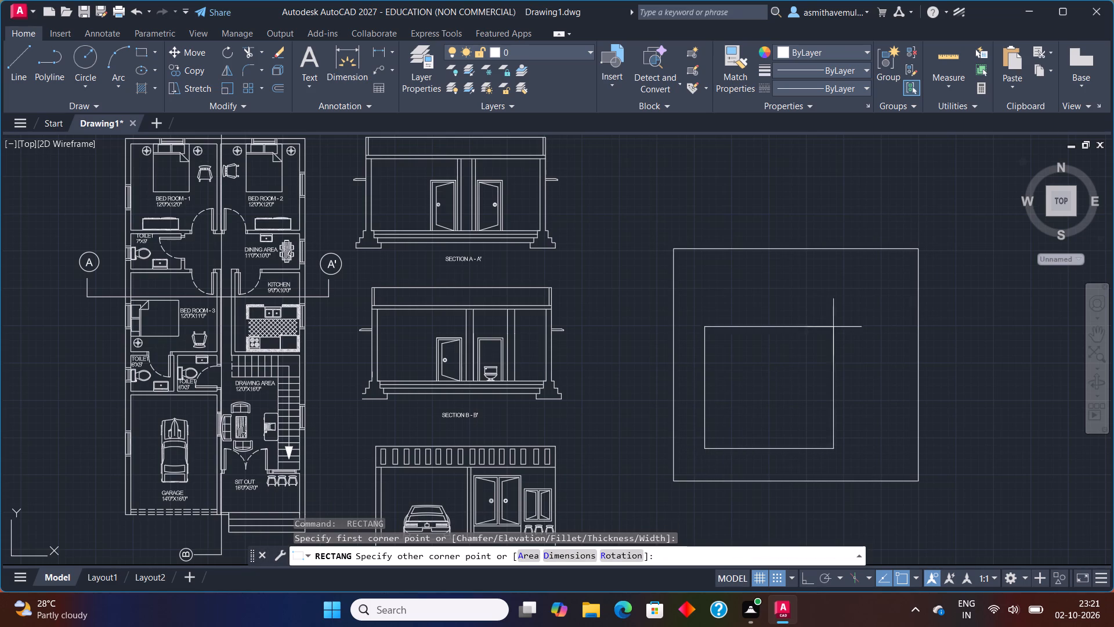
pyautogui.click(889, 282)
pyautogui.press('space')
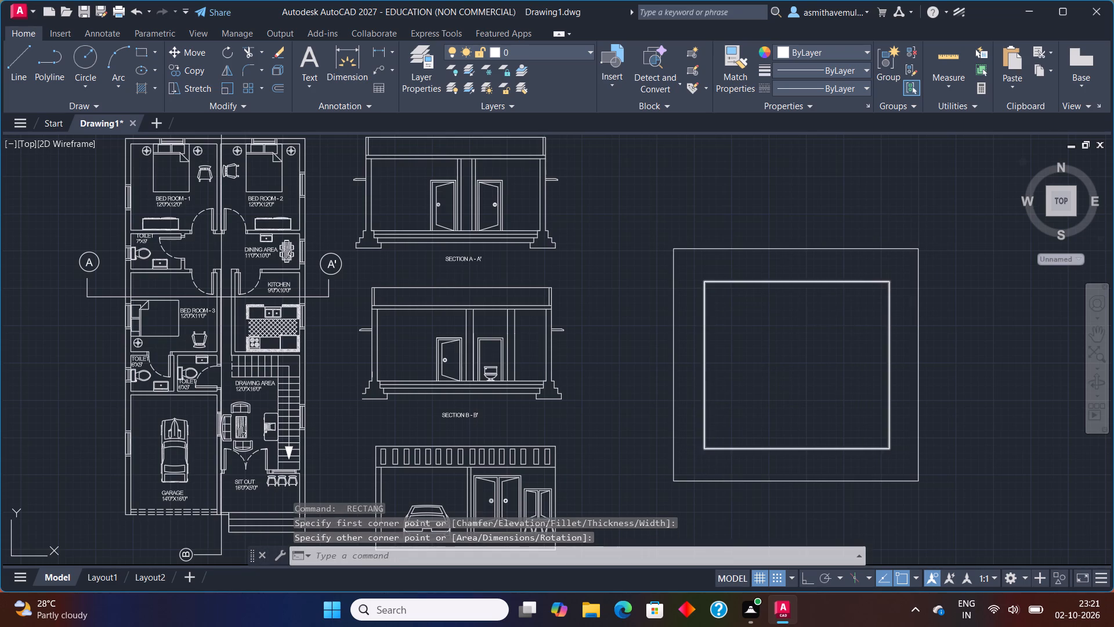
pyautogui.click(735, 431)
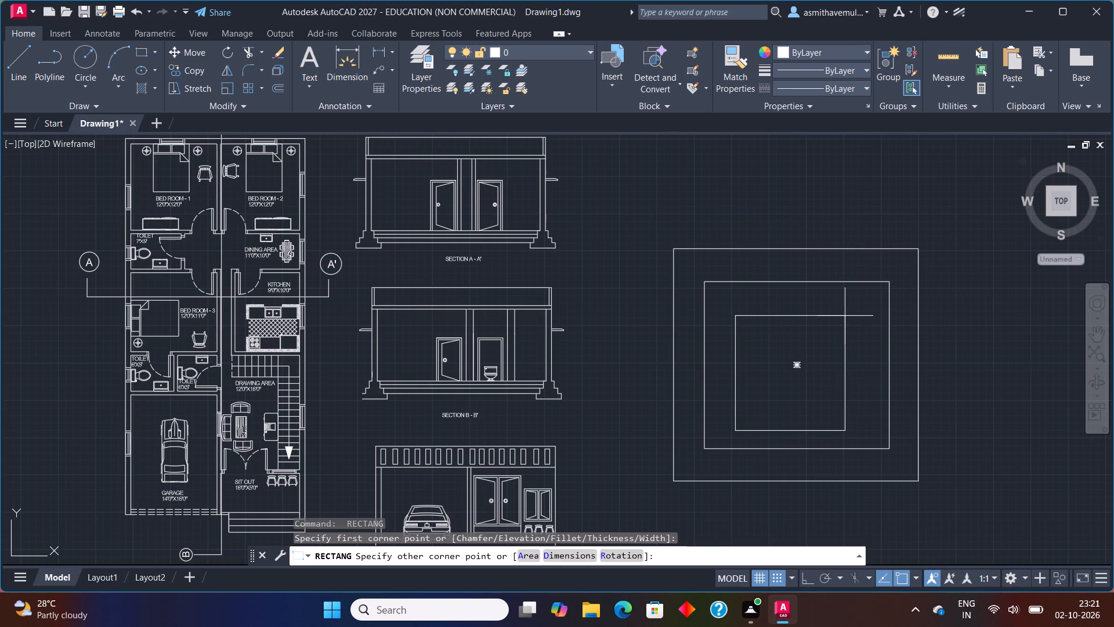
pyautogui.click(867, 318)
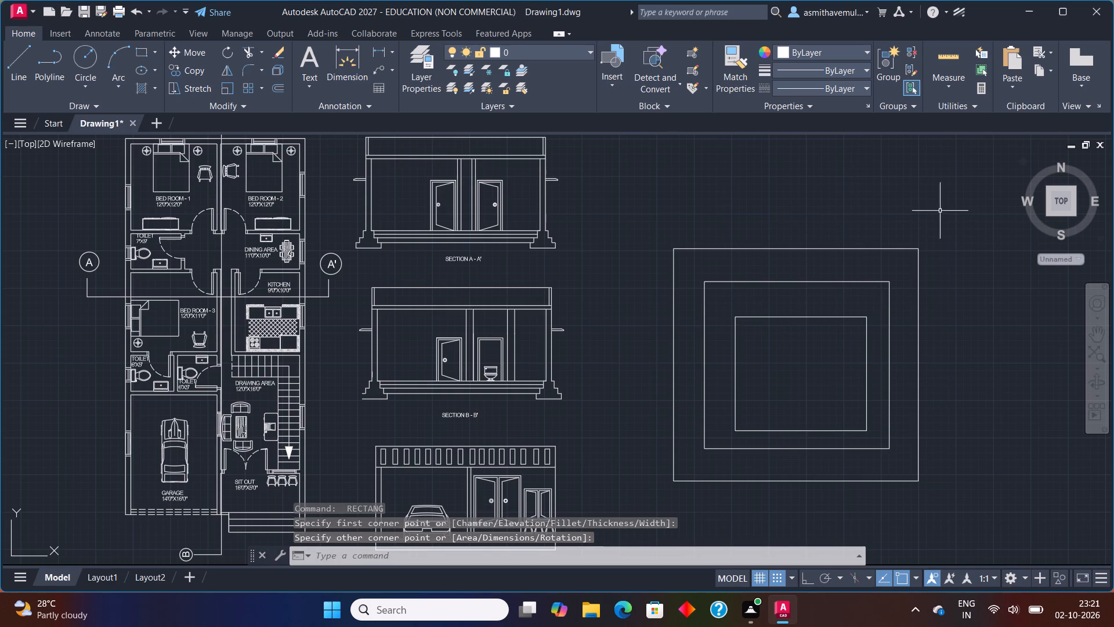
# Stretch the outer rectangle's lower-right corner outward and its upper-right corner slightly inward and down, giving a slanted right side.
pyautogui.moveTo(908, 250); pyautogui.dragTo(871, 349)
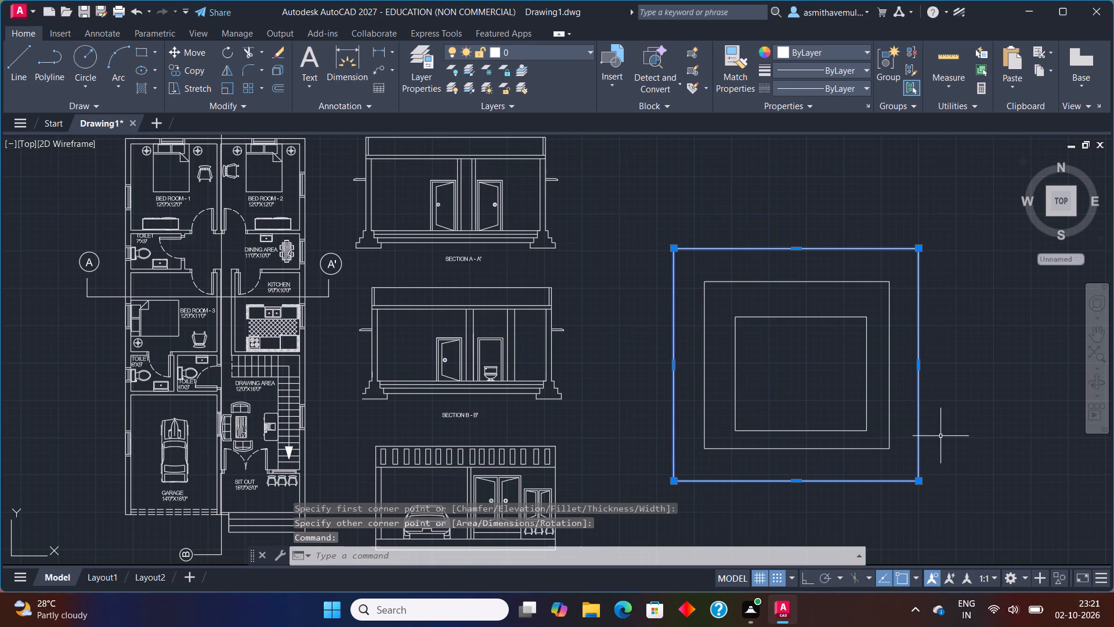
pyautogui.click(920, 480)
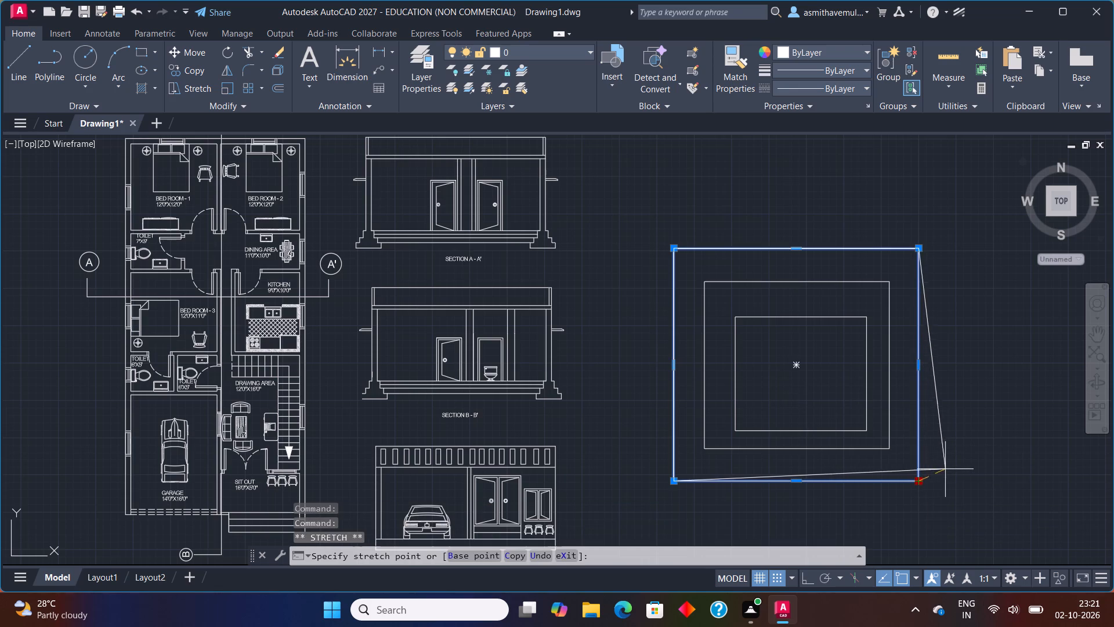
pyautogui.click(991, 465)
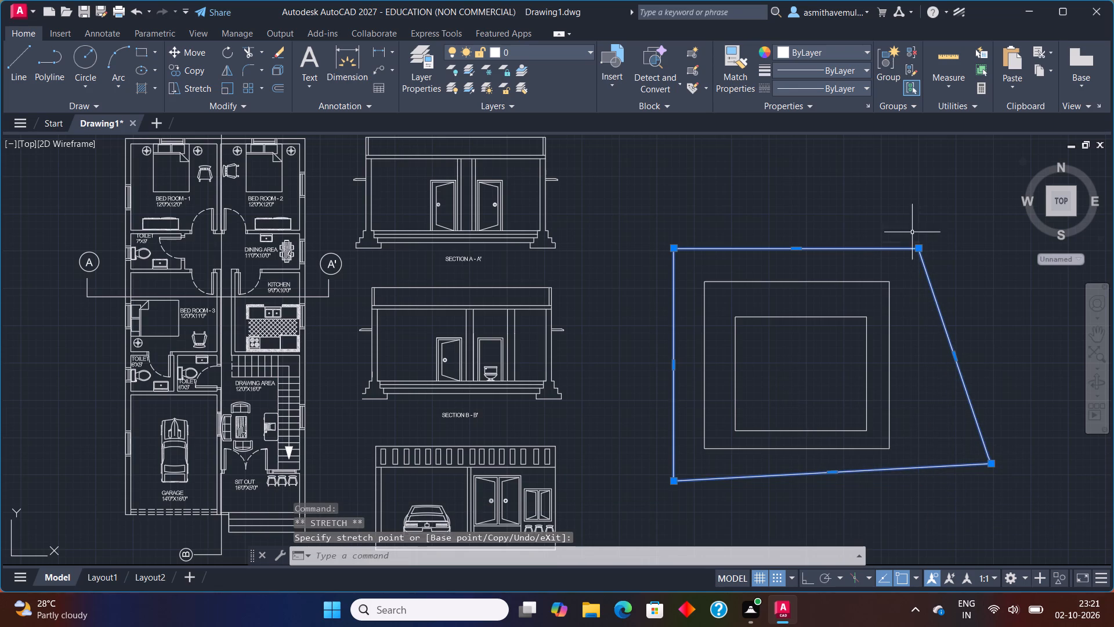
pyautogui.click(918, 249)
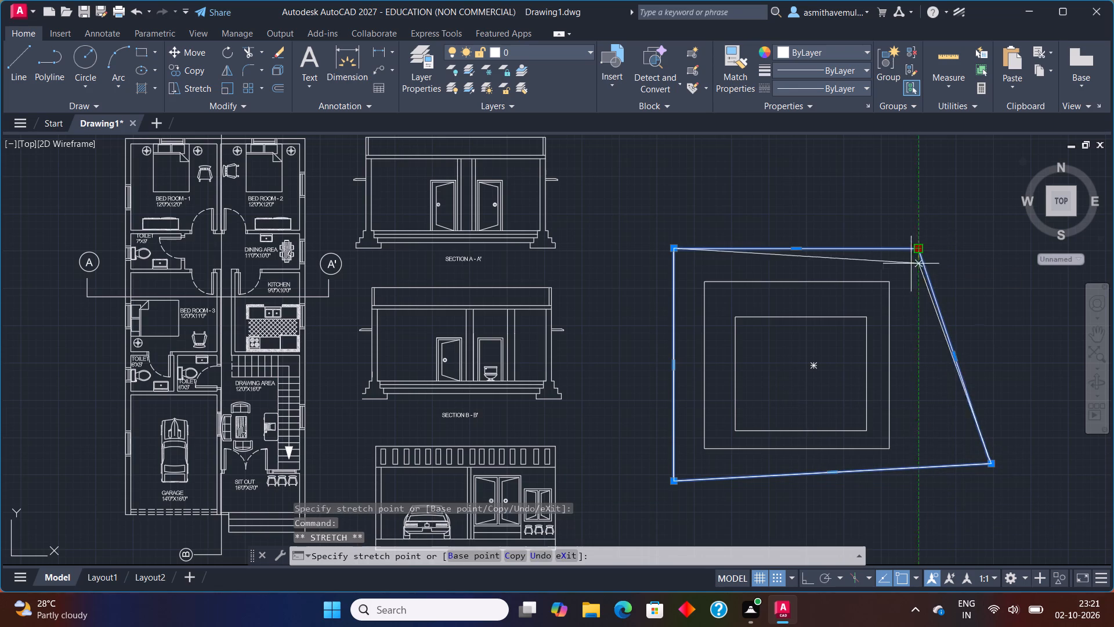
pyautogui.click(899, 264)
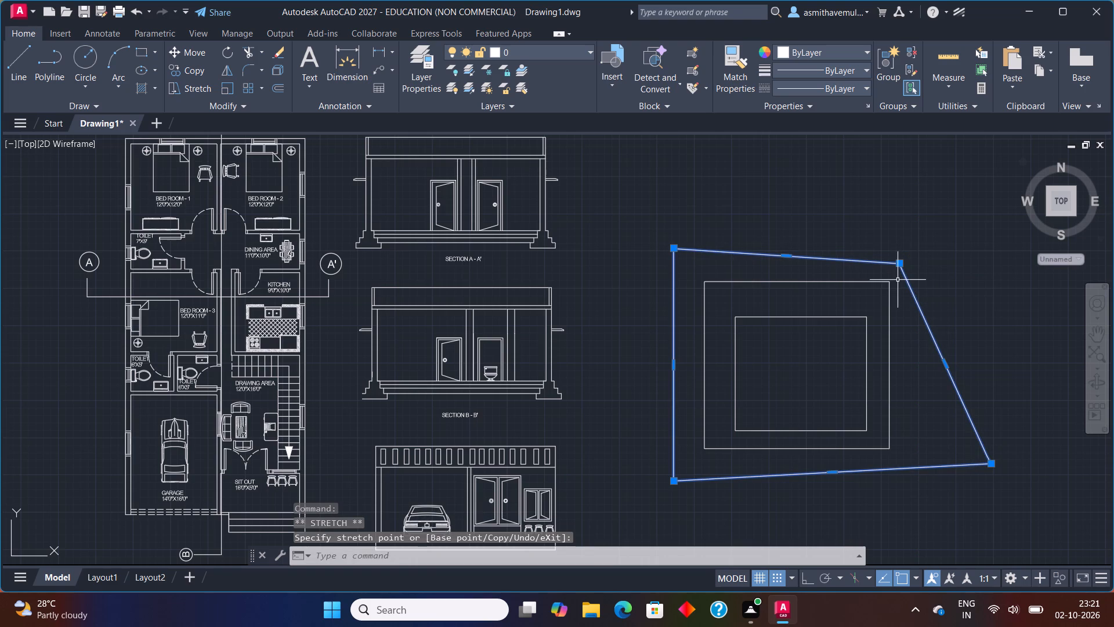
# Stretch the middle rectangle's lower-right corner horizontally outward about 9' and its upper-right corner slightly inward and down.
pyautogui.click(889, 287)
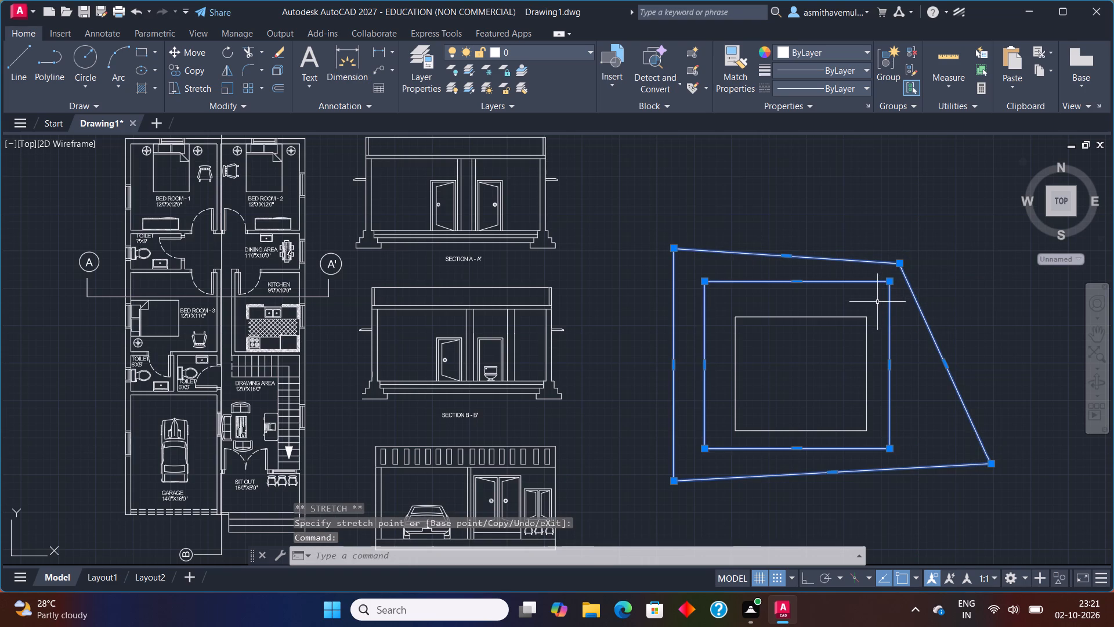
pyautogui.click(892, 448)
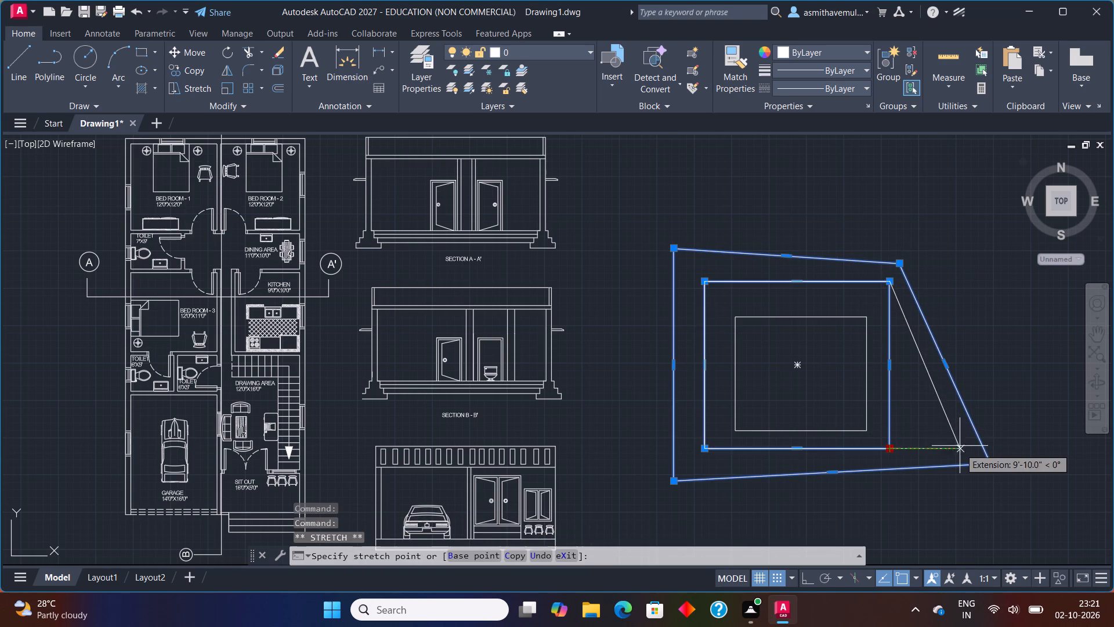
pyautogui.click(955, 442)
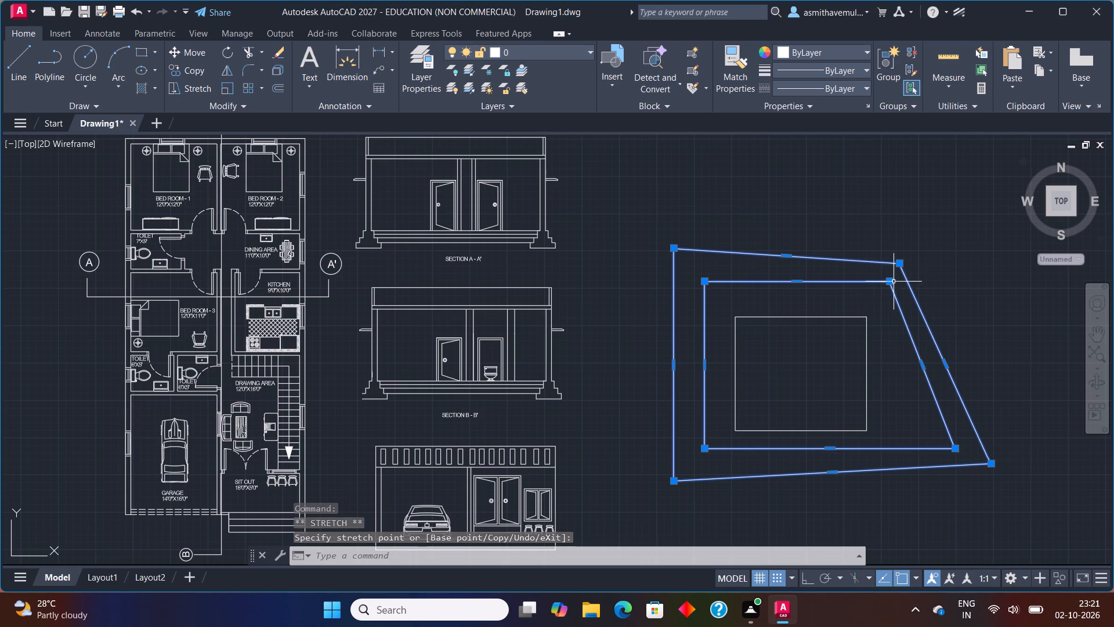
pyautogui.click(892, 278)
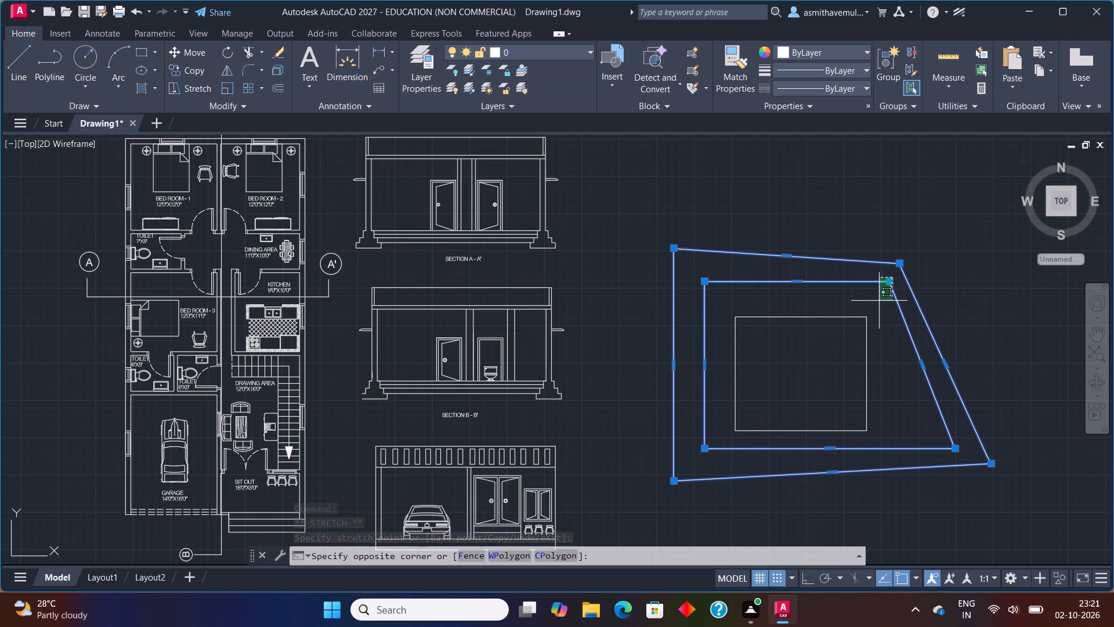
pyautogui.click(876, 303)
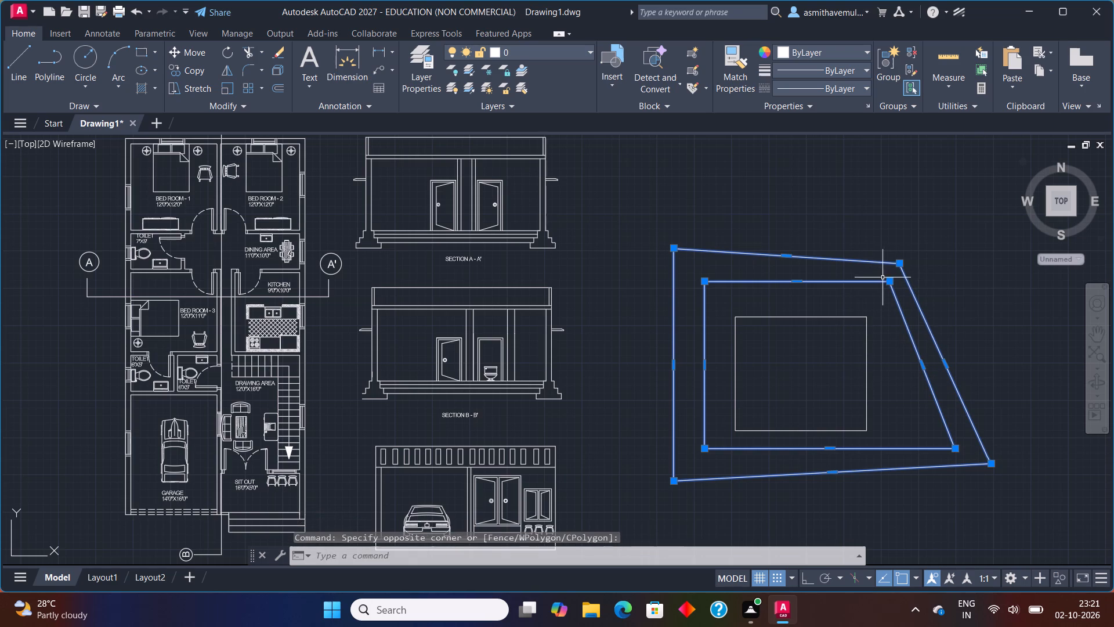
pyautogui.scroll(2, 892, 266)
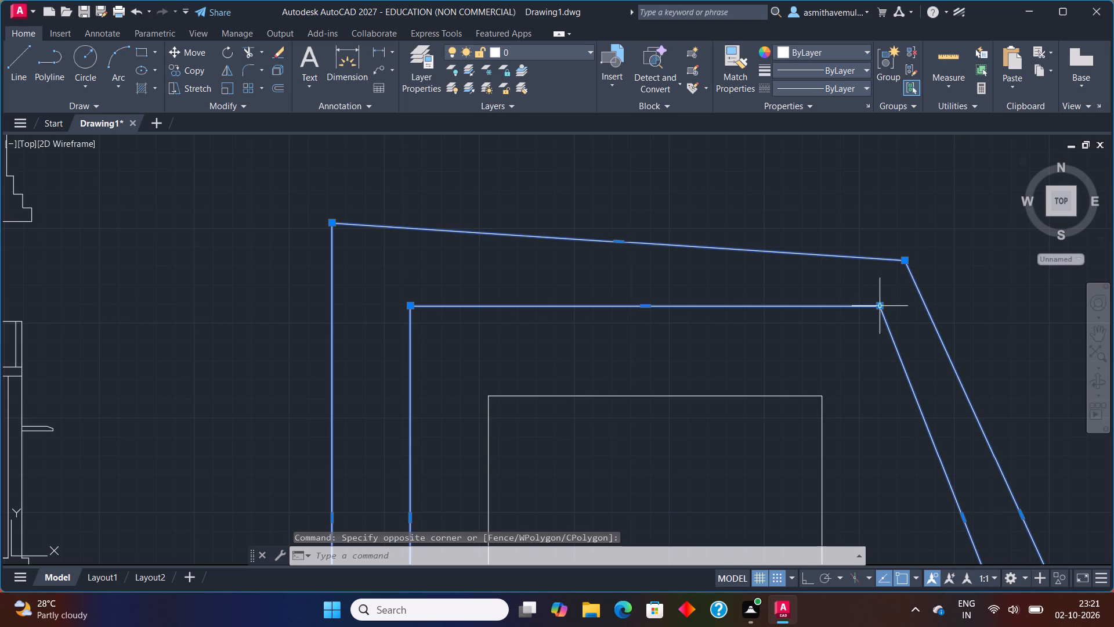
pyautogui.click(880, 306)
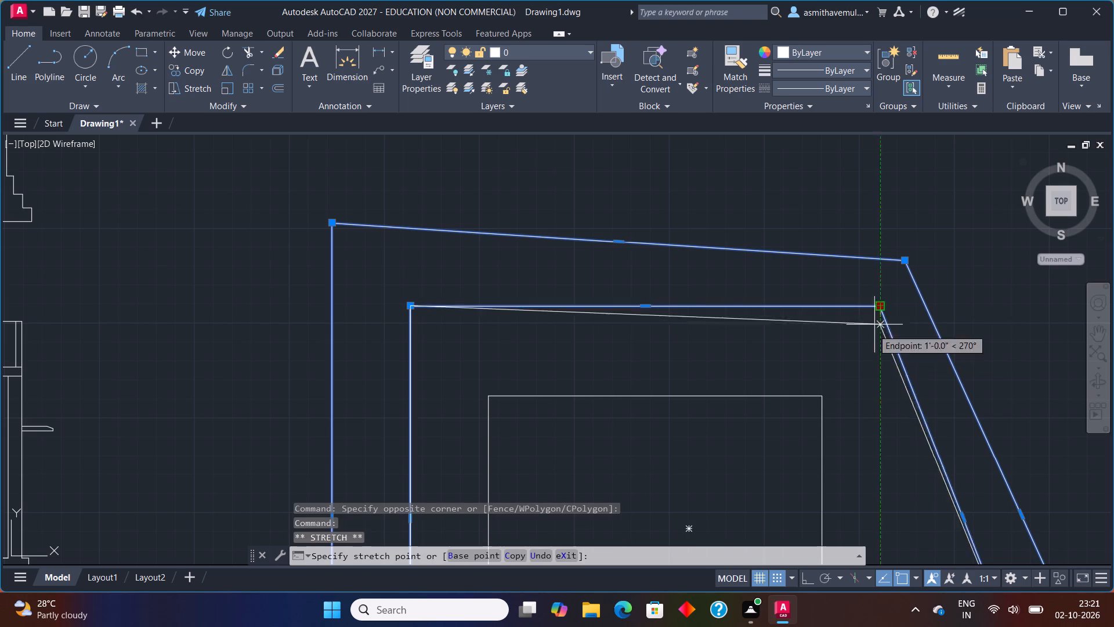
pyautogui.click(862, 349)
# Stretch the innermost rectangle's lower-right corner outward and its upper-right corner inward and down, following the slanted outlines around it.
pyautogui.scroll(-1, 859, 345)
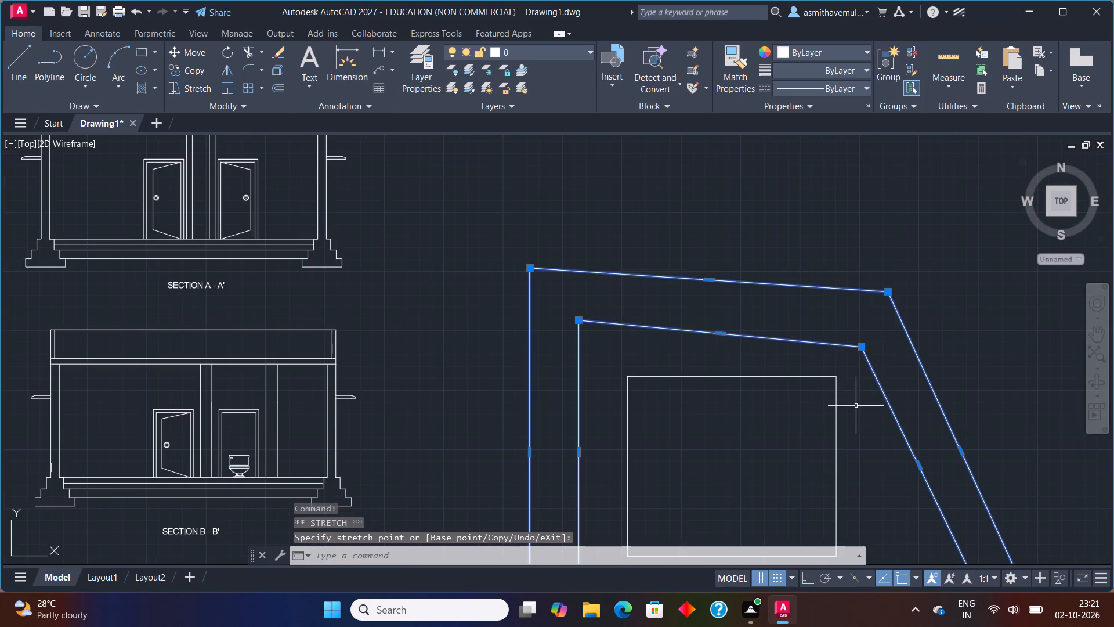
pyautogui.moveTo(853, 415); pyautogui.dragTo(843, 273, button='middle')
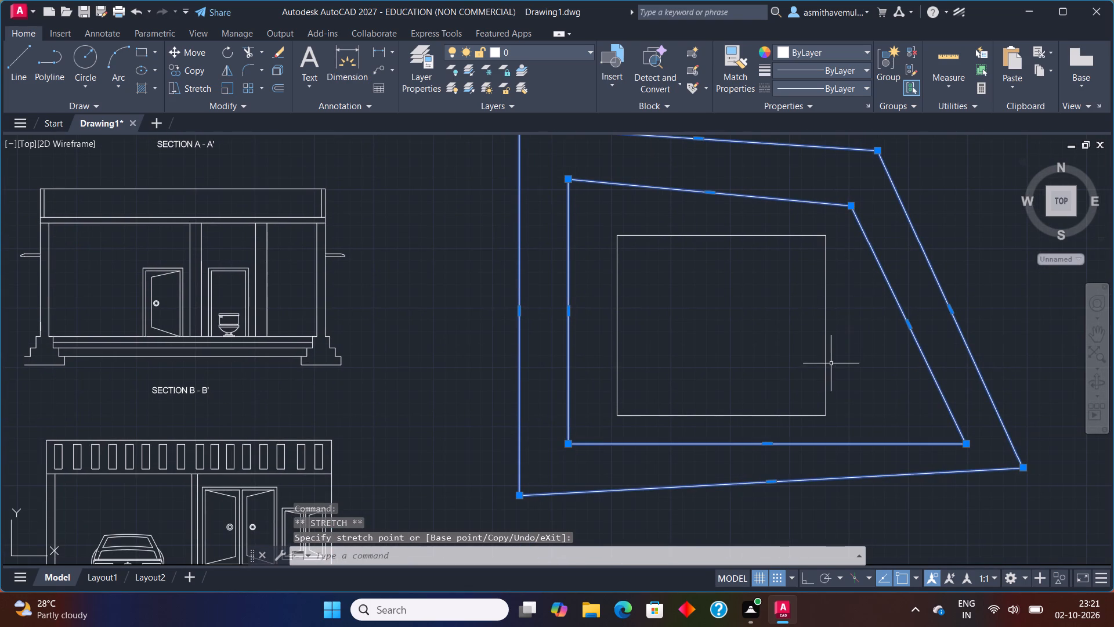
pyautogui.click(824, 366)
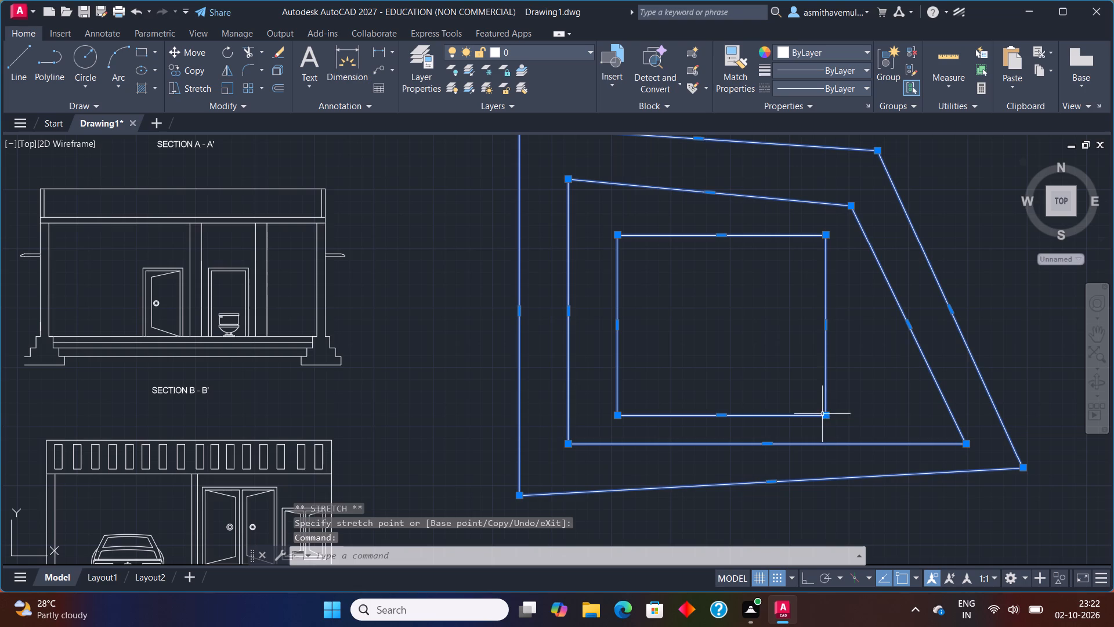
pyautogui.click(821, 415)
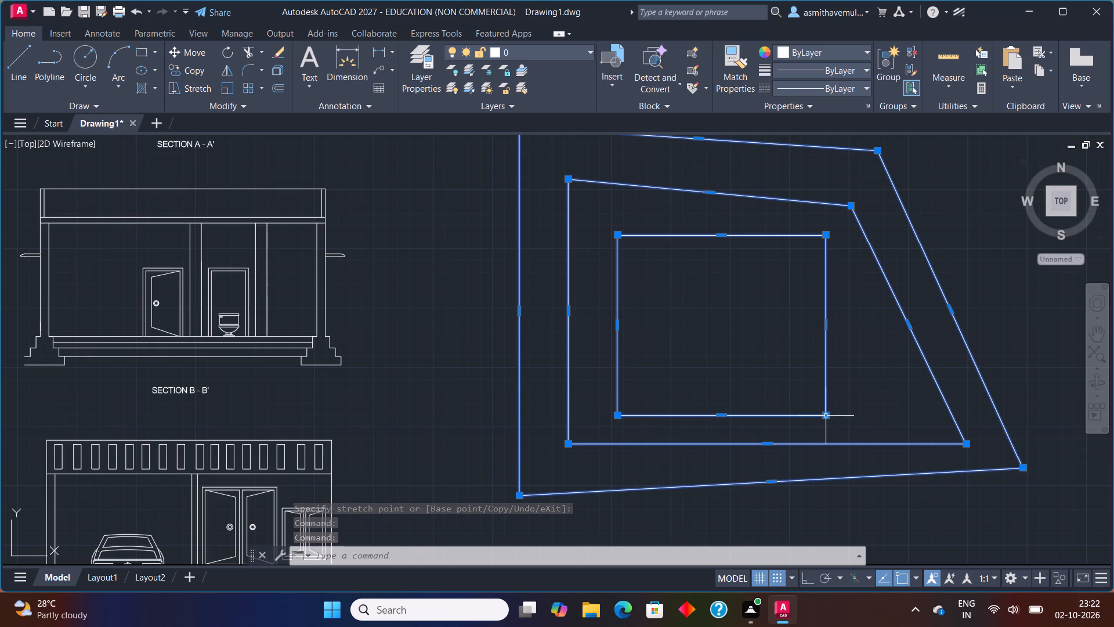
pyautogui.click(824, 413)
pyautogui.click(884, 406)
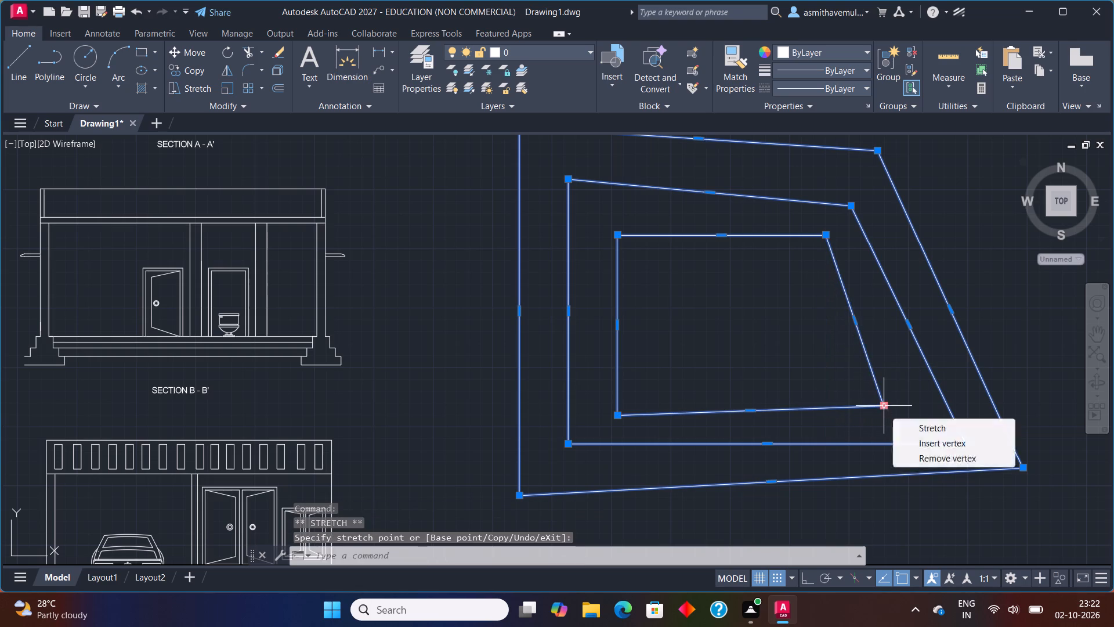
pyautogui.click(823, 231)
pyautogui.click(818, 242)
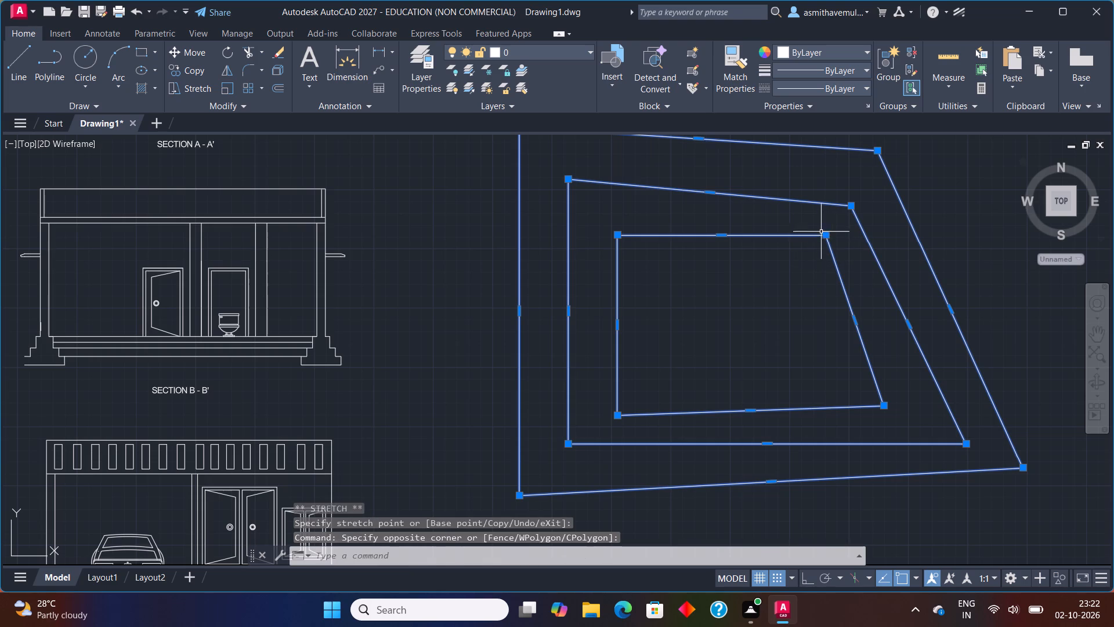
pyautogui.click(826, 227)
pyautogui.click(826, 237)
pyautogui.click(826, 235)
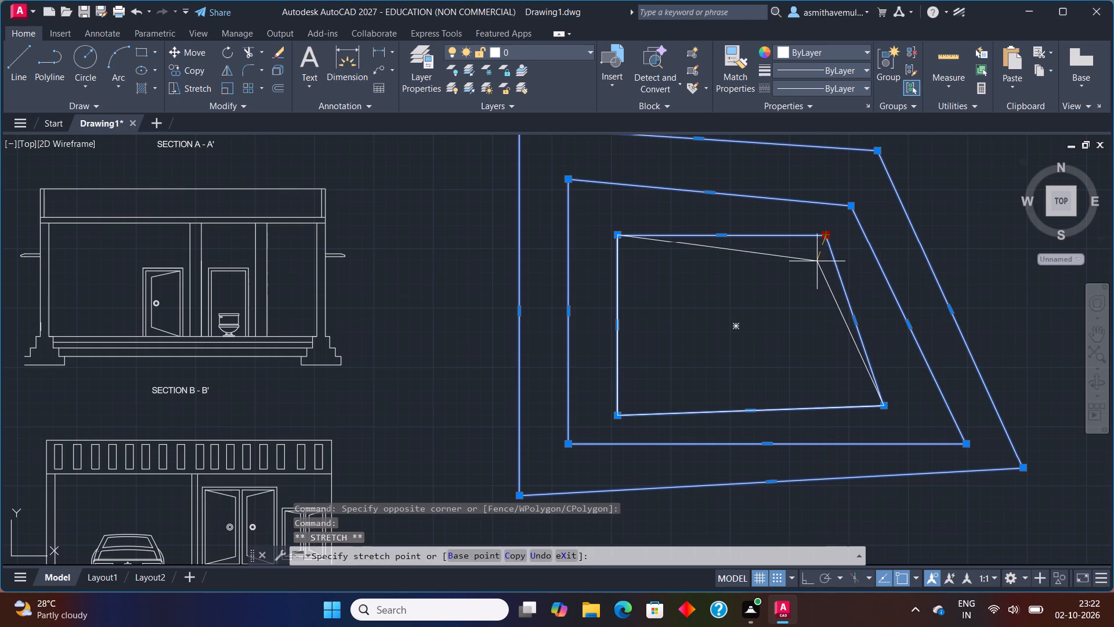
pyautogui.click(817, 259)
pyautogui.scroll(-2, 849, 232)
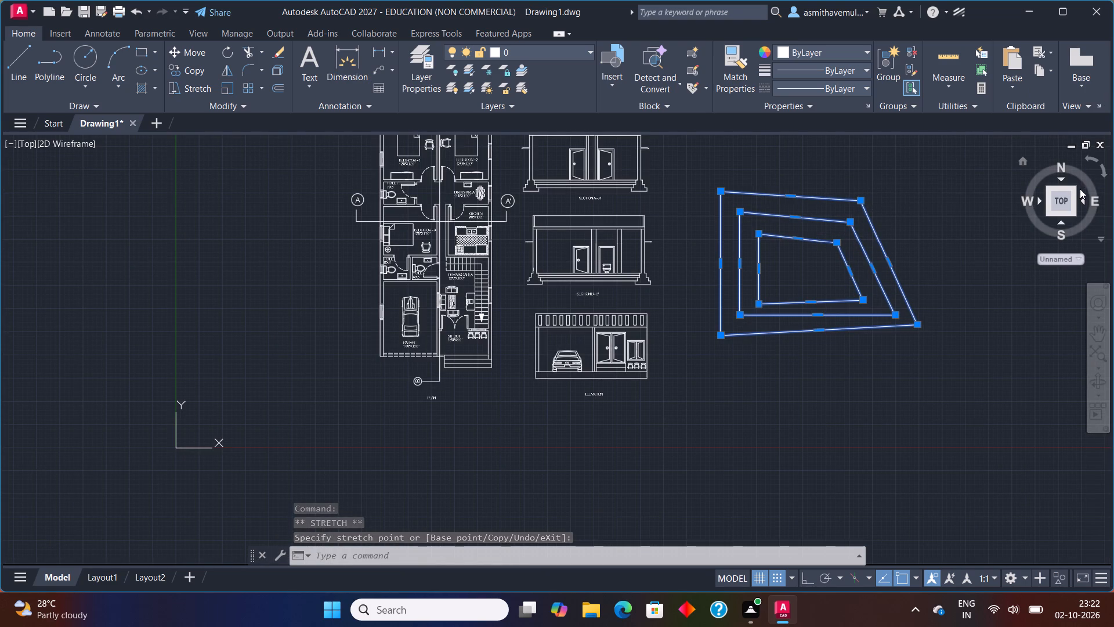
pyautogui.press('Escape')
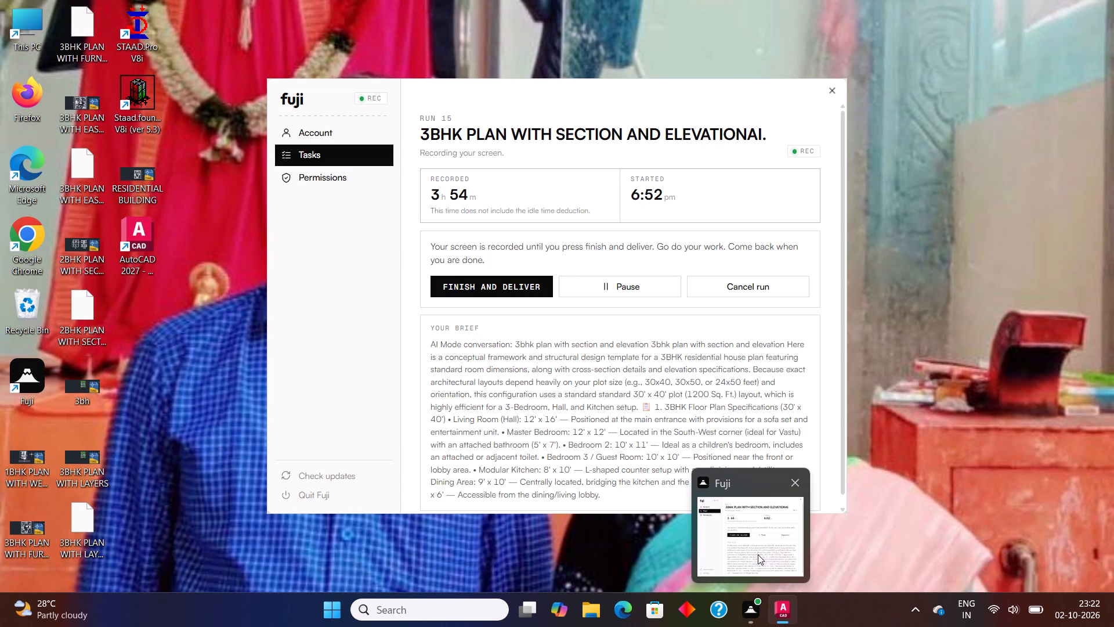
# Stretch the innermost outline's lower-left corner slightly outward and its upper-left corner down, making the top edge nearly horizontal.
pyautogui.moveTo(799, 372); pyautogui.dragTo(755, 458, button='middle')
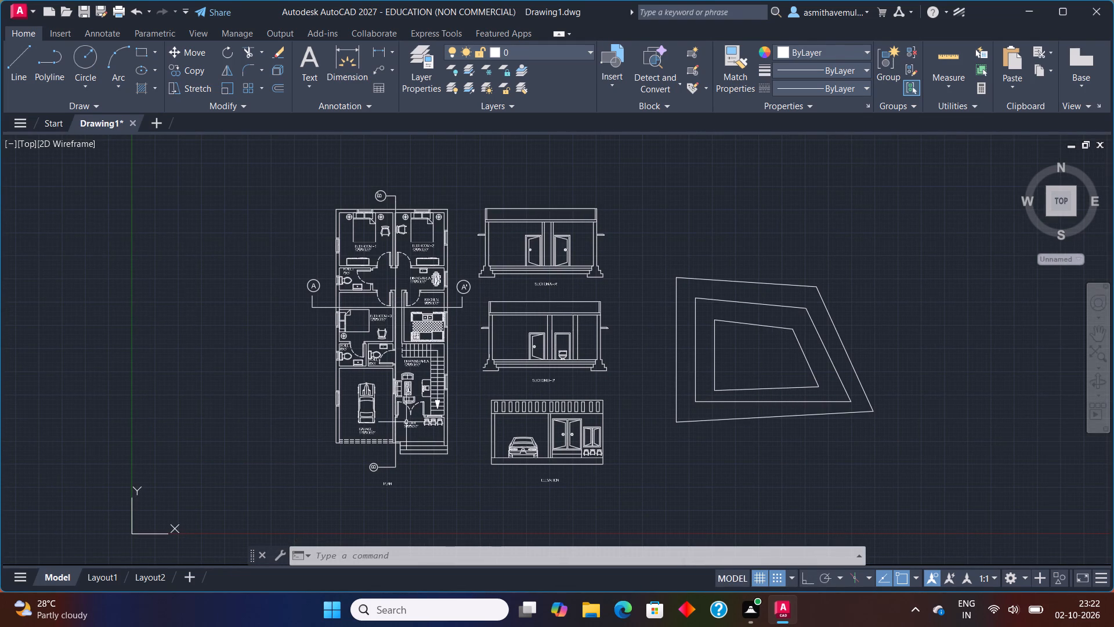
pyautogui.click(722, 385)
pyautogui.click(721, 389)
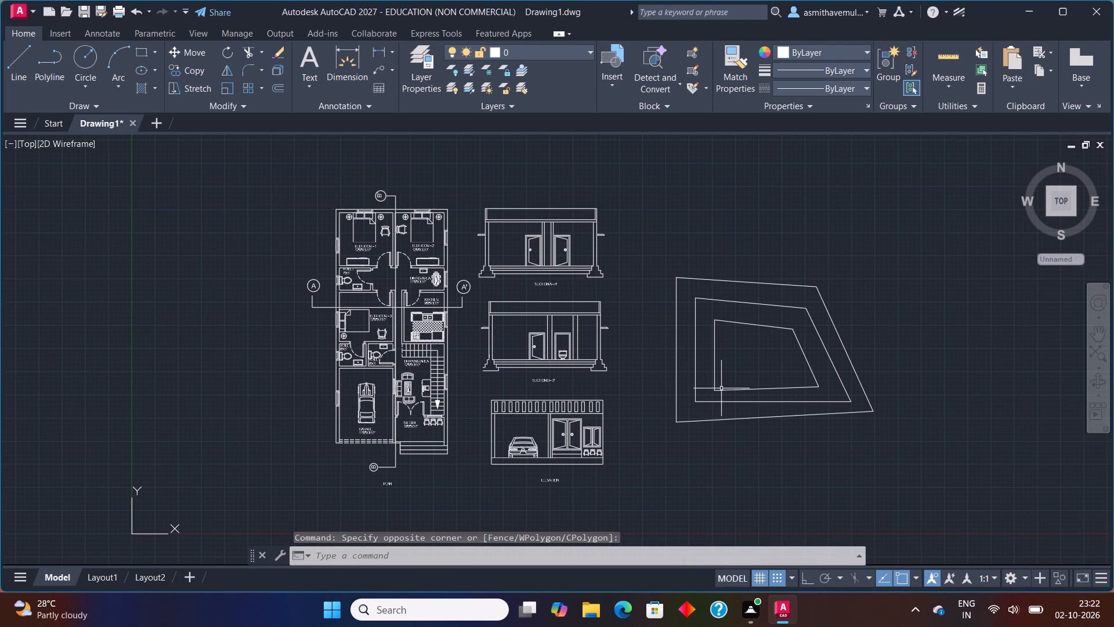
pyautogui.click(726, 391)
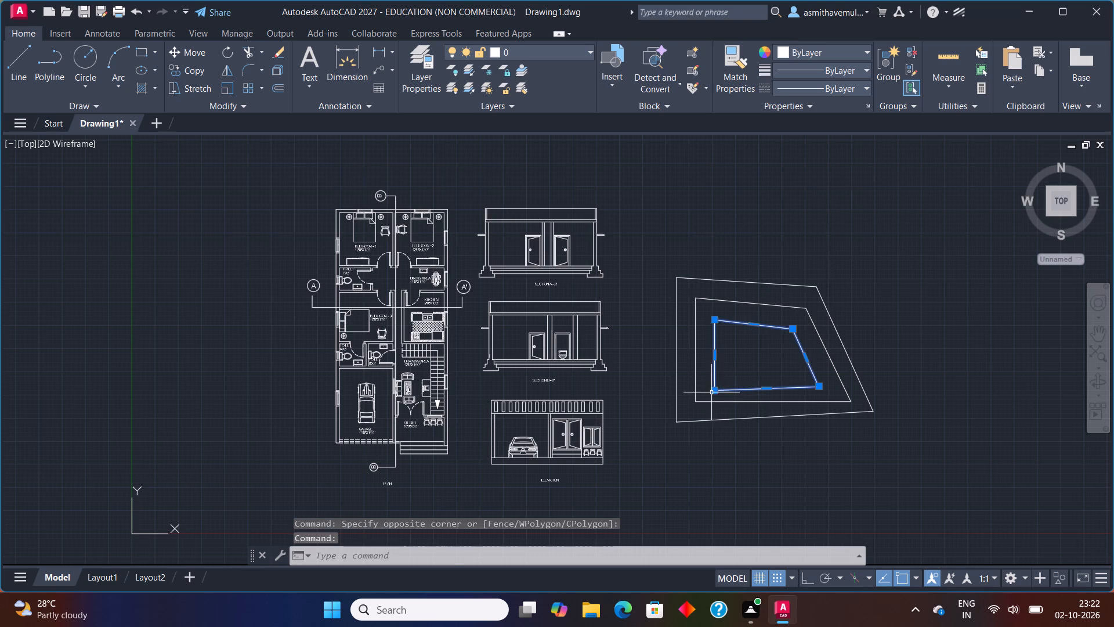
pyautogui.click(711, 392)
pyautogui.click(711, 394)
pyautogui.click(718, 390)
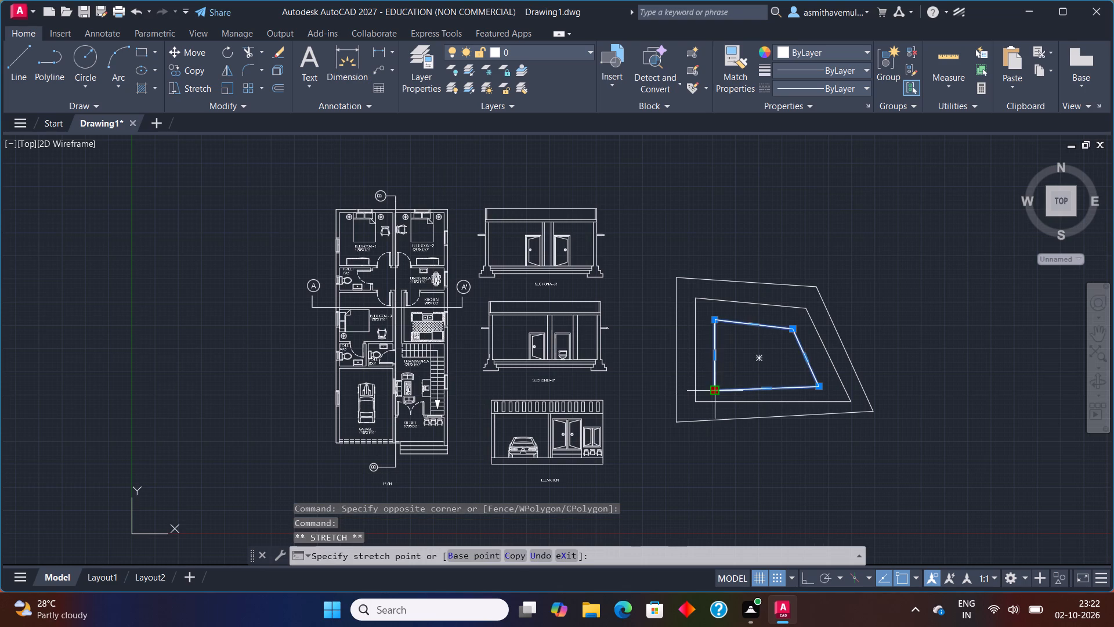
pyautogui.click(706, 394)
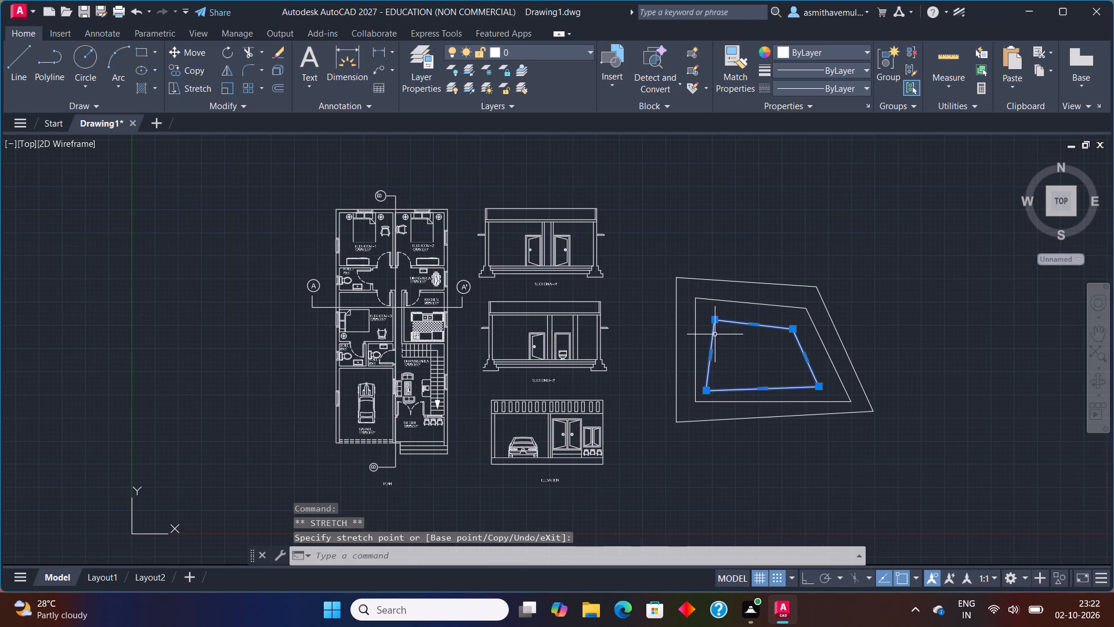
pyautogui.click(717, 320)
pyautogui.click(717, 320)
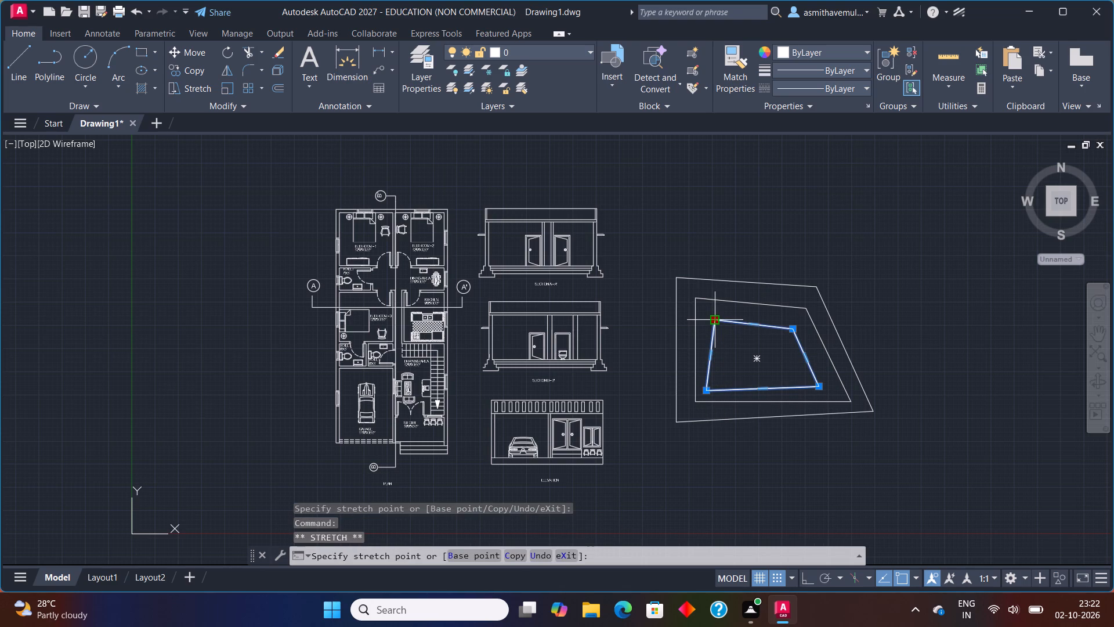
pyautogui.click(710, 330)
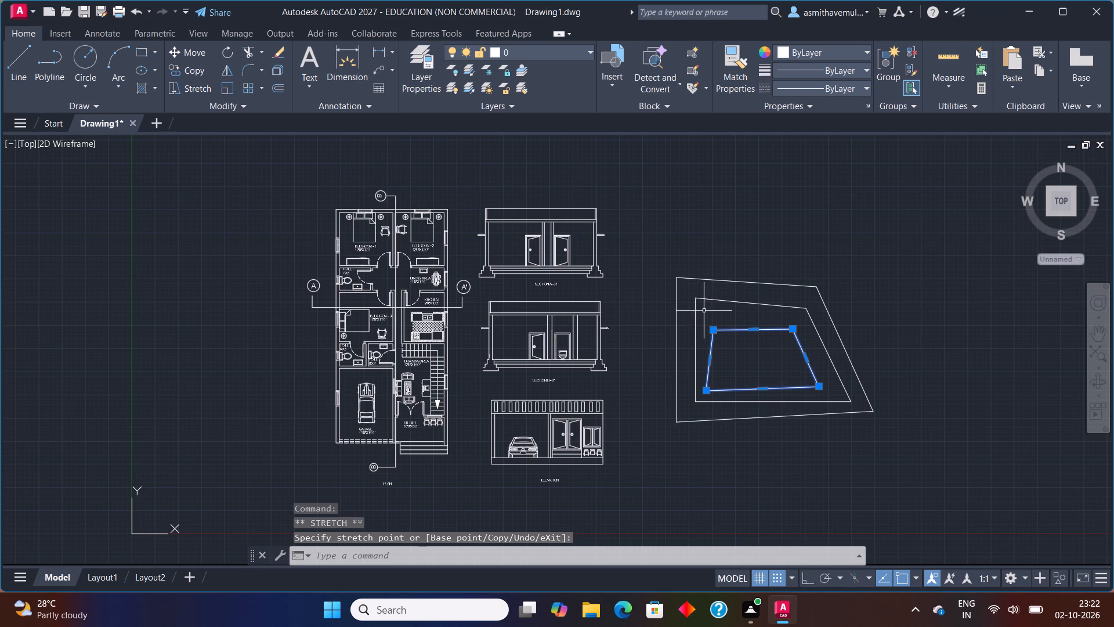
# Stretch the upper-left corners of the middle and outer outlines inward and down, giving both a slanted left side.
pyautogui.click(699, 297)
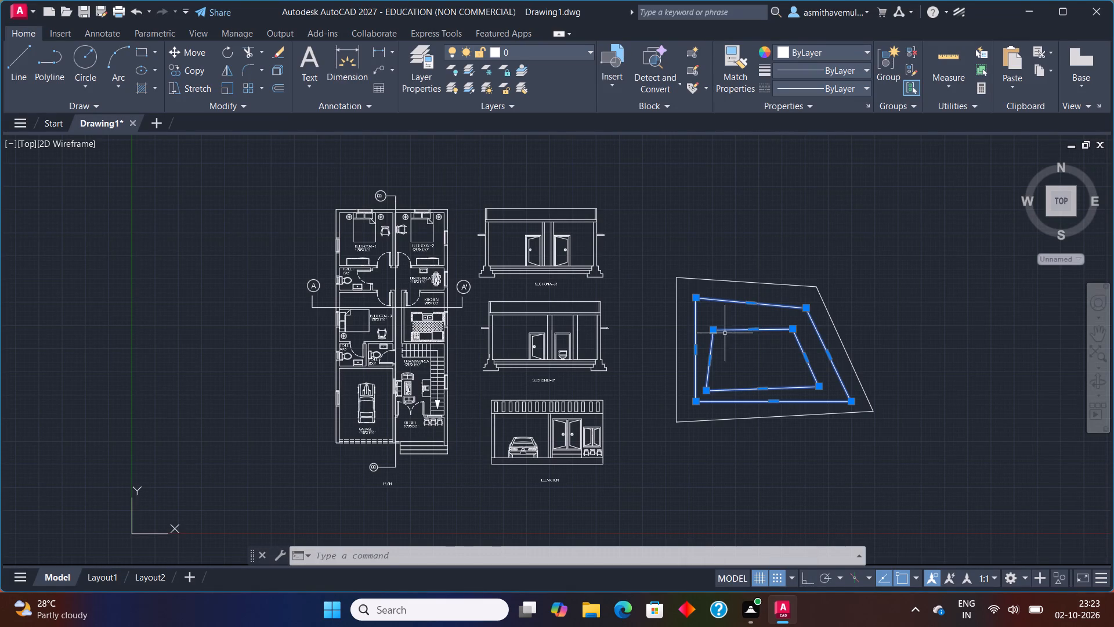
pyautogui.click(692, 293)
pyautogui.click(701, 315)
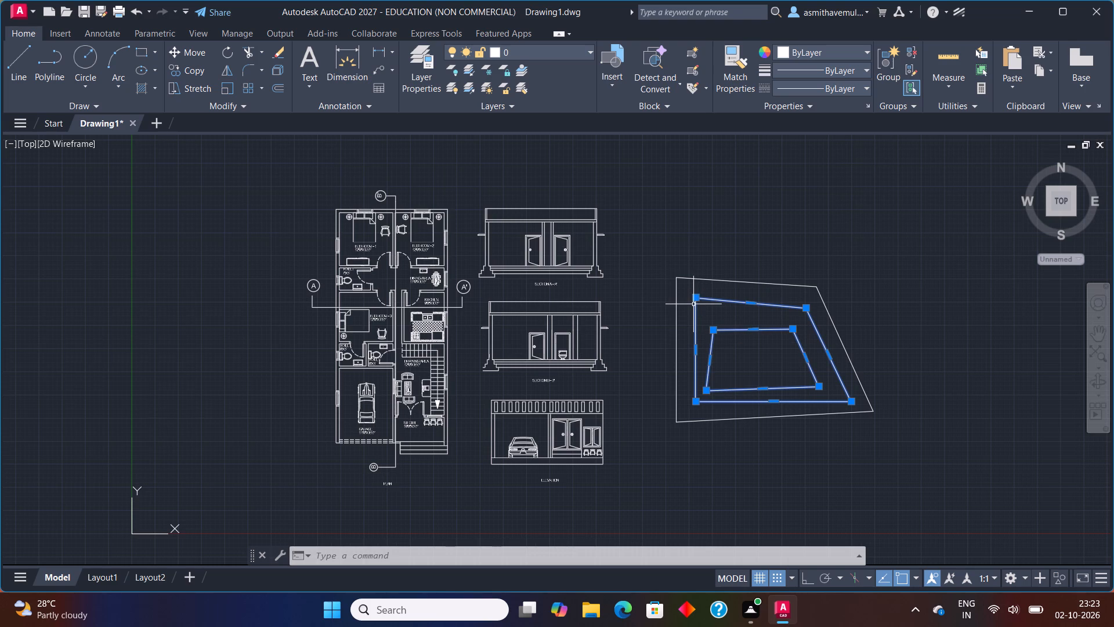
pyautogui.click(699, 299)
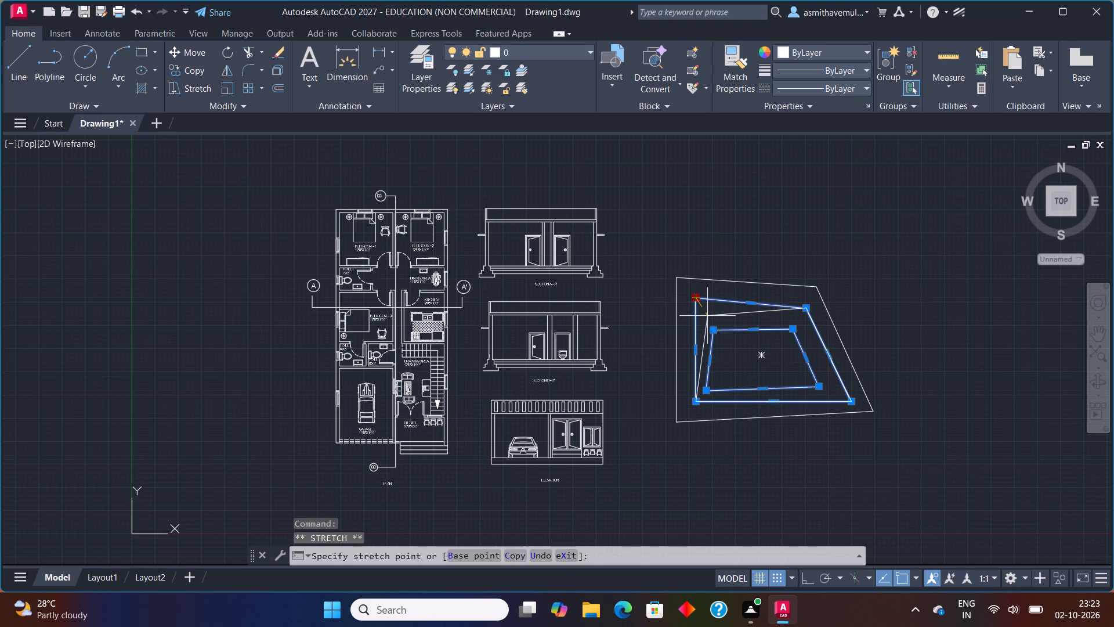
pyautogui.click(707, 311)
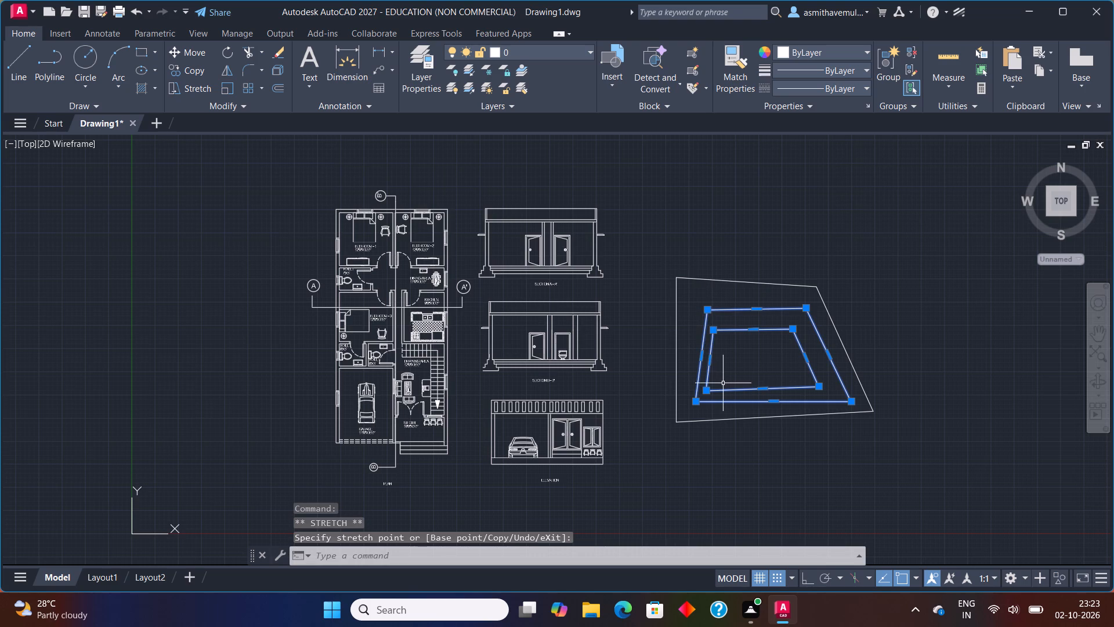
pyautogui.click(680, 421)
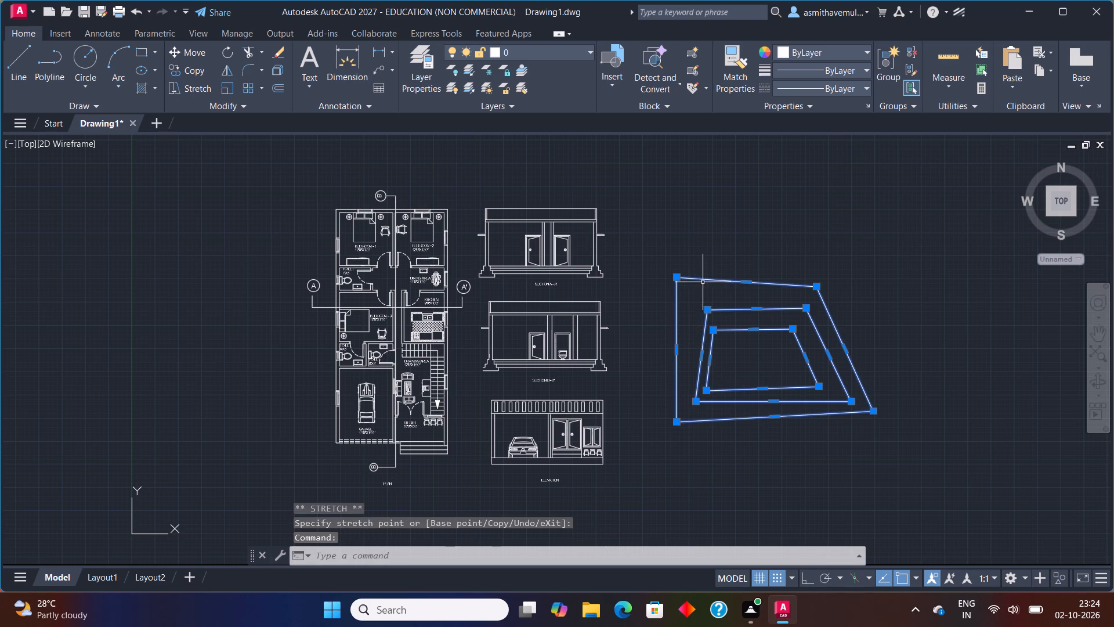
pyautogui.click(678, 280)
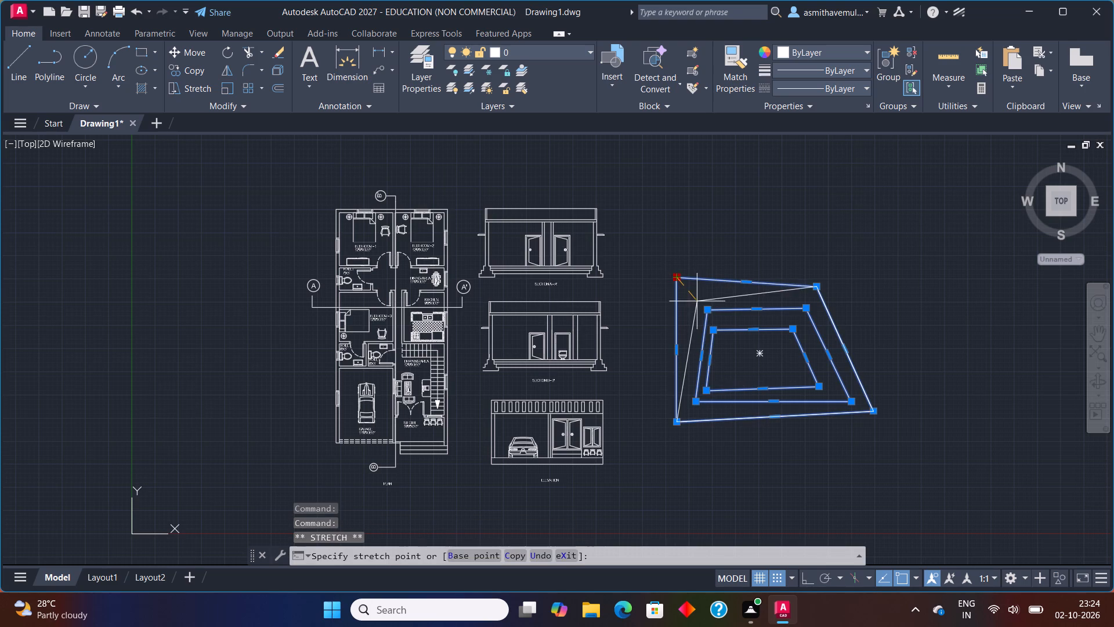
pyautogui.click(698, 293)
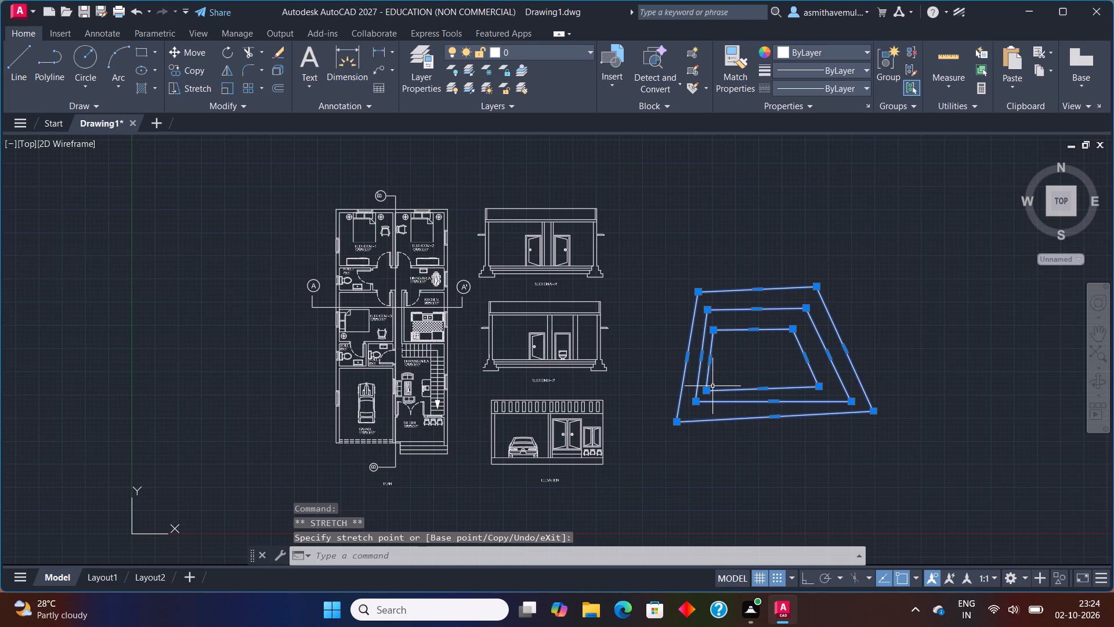
# Stretch the innermost outline's lower-left corner inward and up, and its upper-right corner inward and slightly down.
pyautogui.click(707, 390)
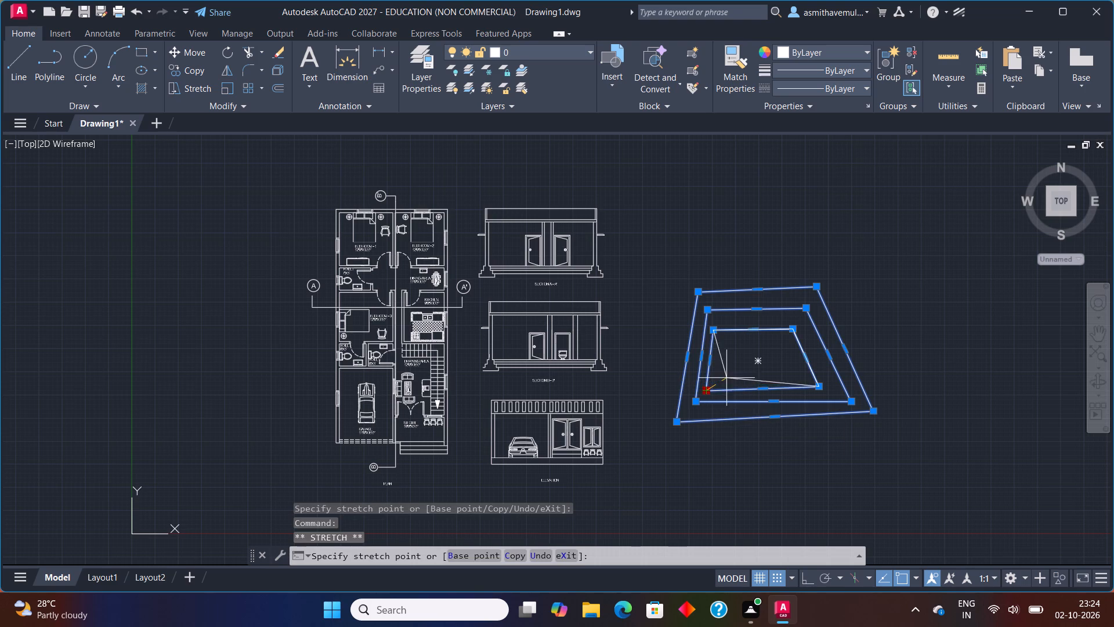
pyautogui.click(736, 375)
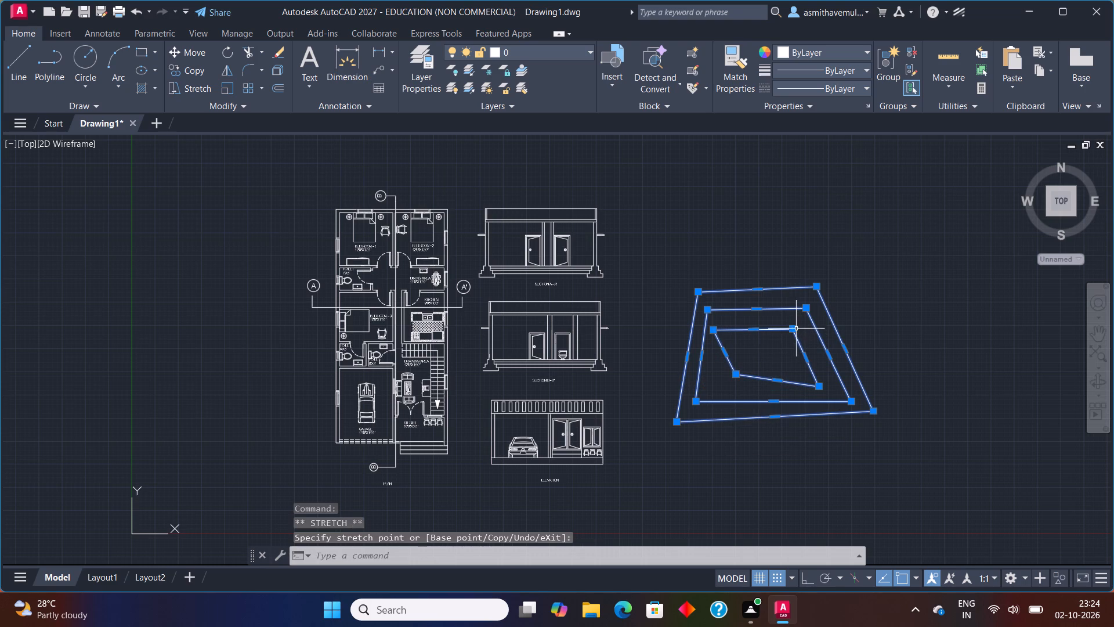
pyautogui.click(793, 329)
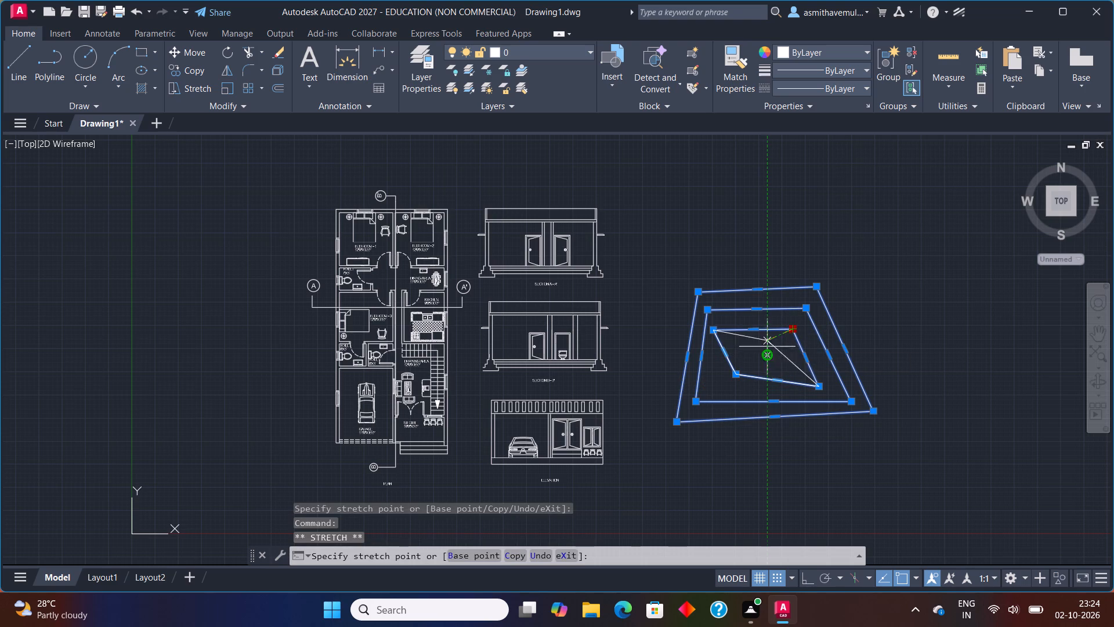
pyautogui.click(771, 339)
# Stretch the middle outline's upper-right corner inward and down, and its lower-left corner inward and up.
pyautogui.click(805, 311)
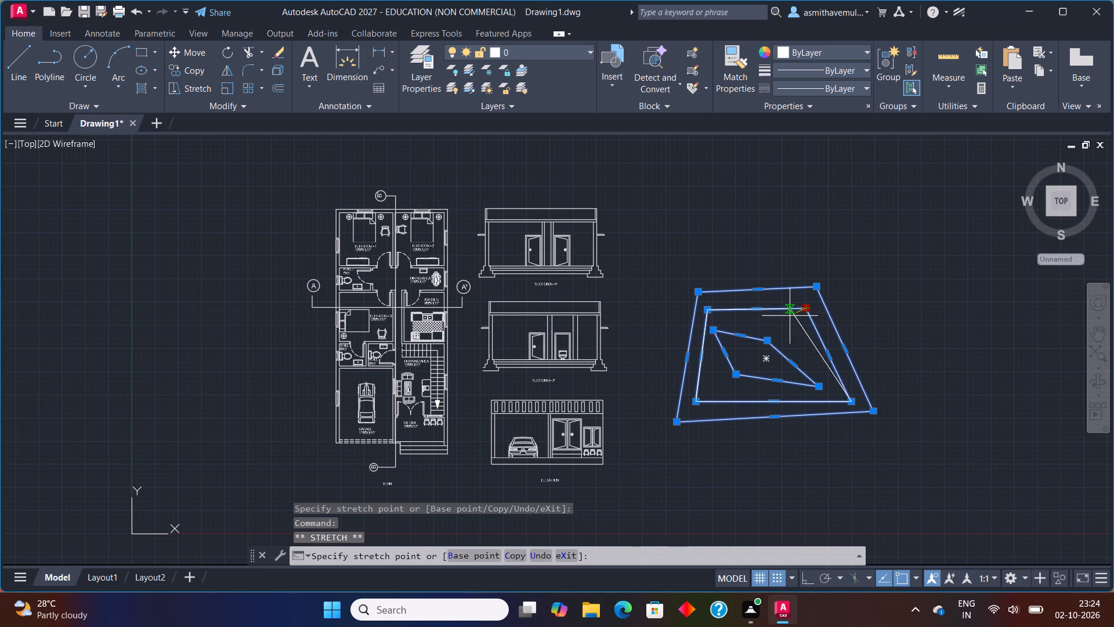
pyautogui.click(786, 318)
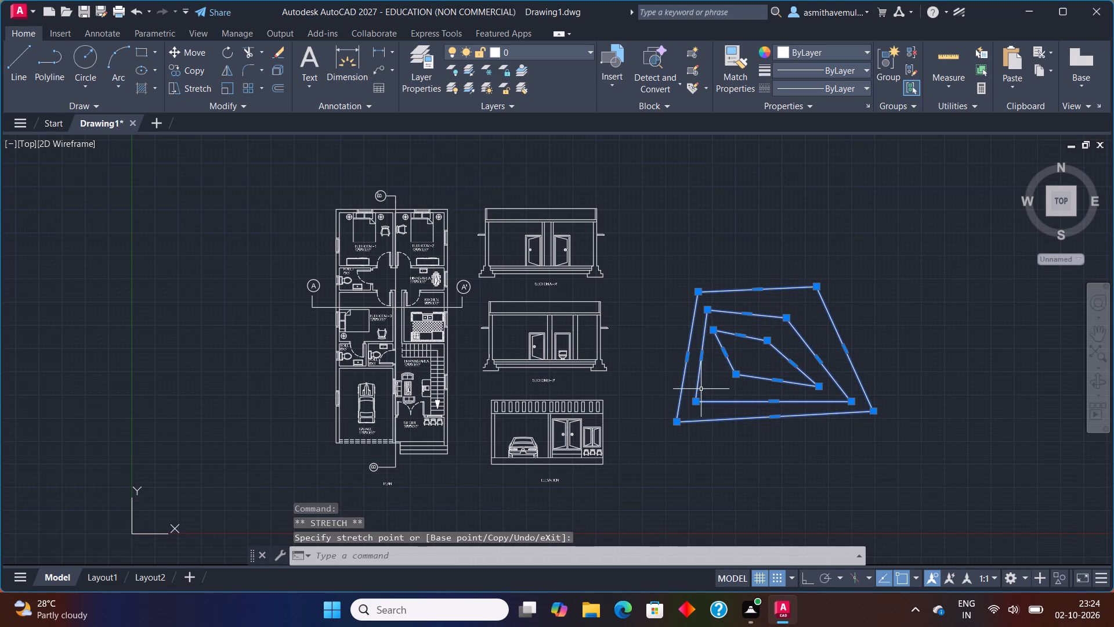
pyautogui.click(698, 401)
pyautogui.click(714, 387)
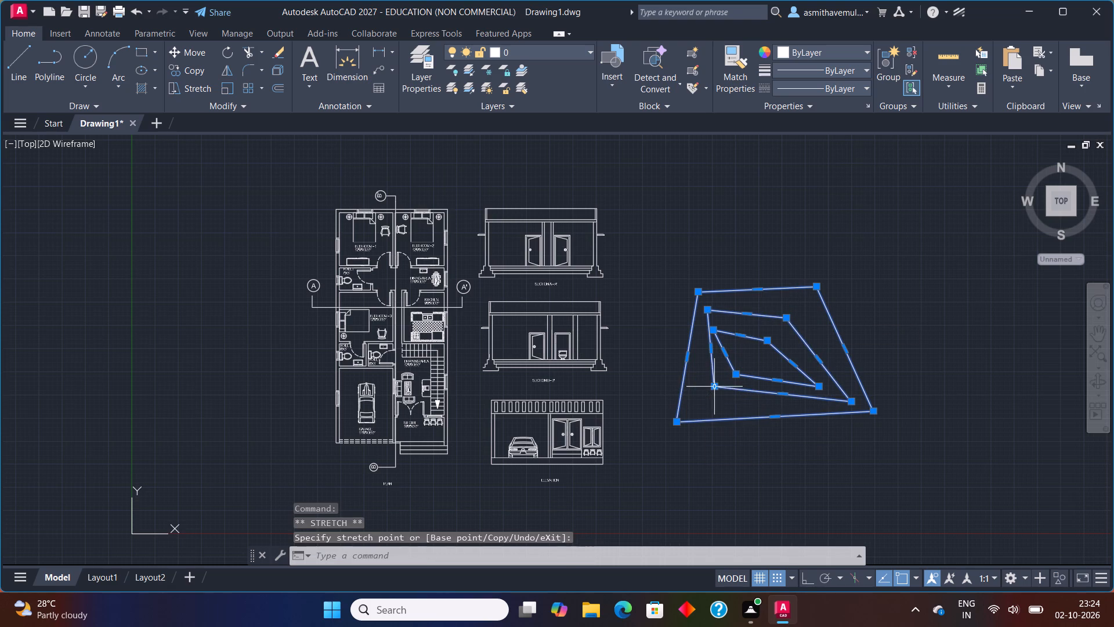
# Stretch the outer outline's upper-right corner inward and down, and its lower-left corner inward and up.
pyautogui.click(819, 286)
pyautogui.click(796, 305)
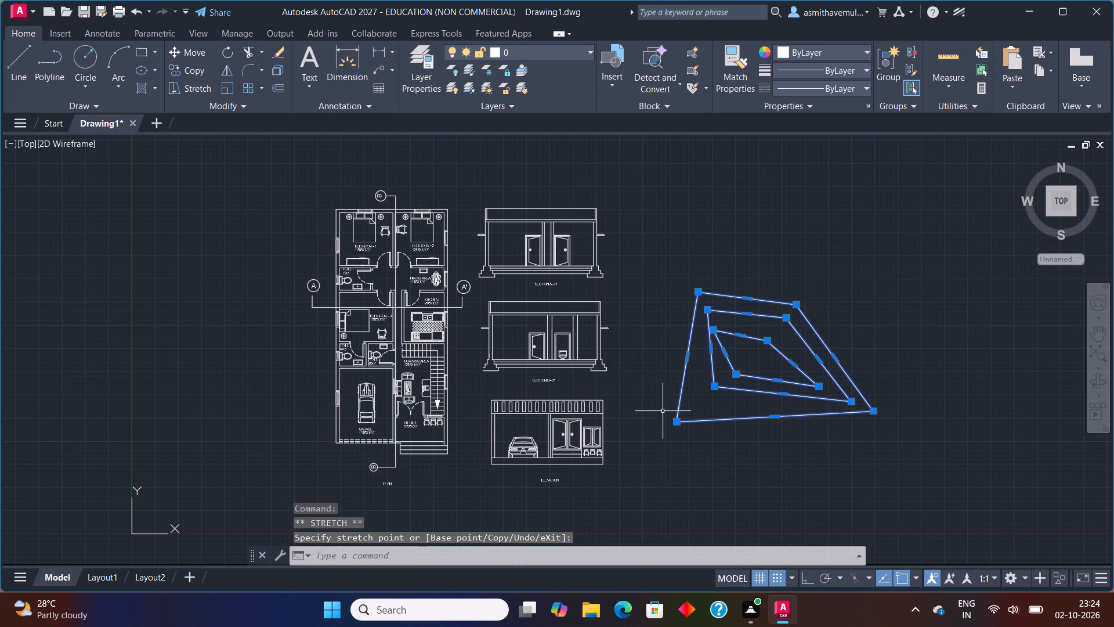
pyautogui.moveTo(678, 420); pyautogui.dragTo(683, 417)
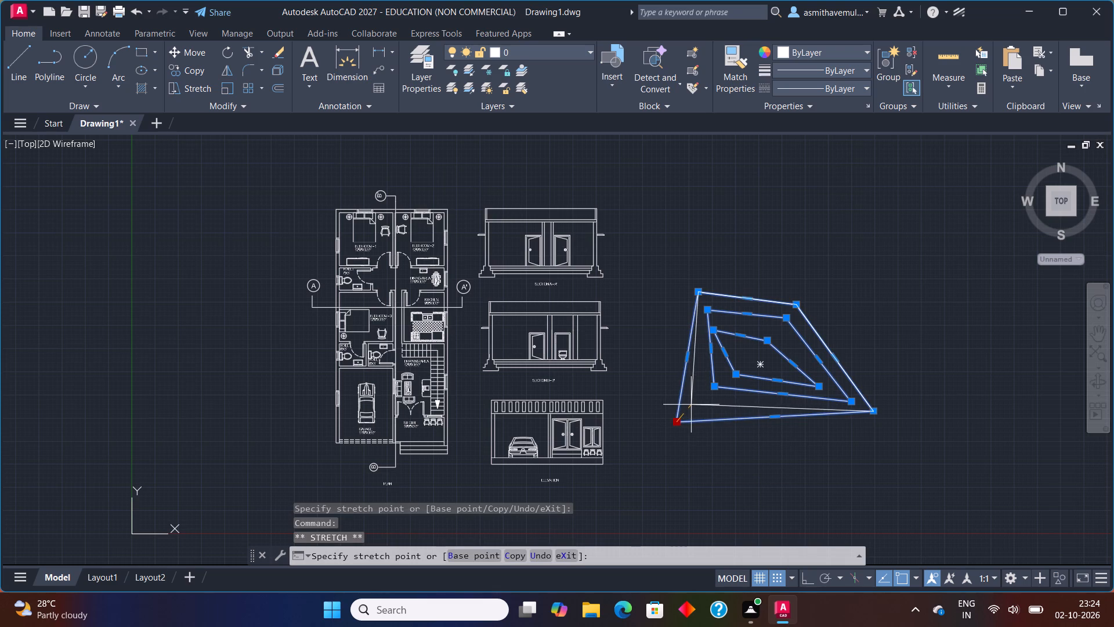
pyautogui.click(691, 405)
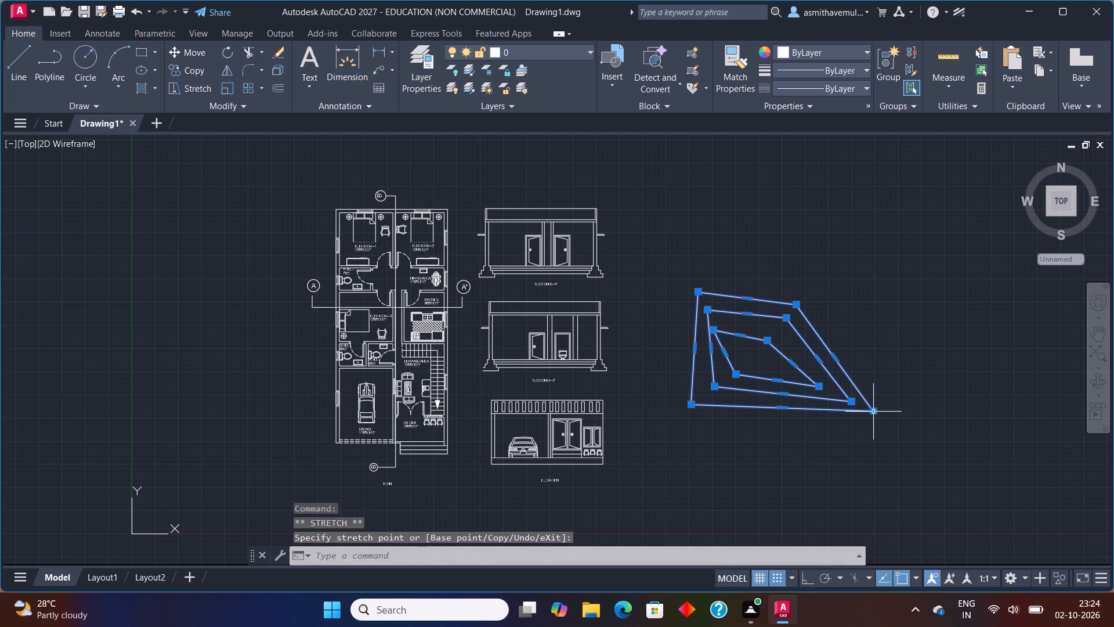
# Stretch the lower-right corners of the outer, middle and innermost outlines up and inward to the centre of the figure.
pyautogui.click(873, 412)
pyautogui.click(772, 360)
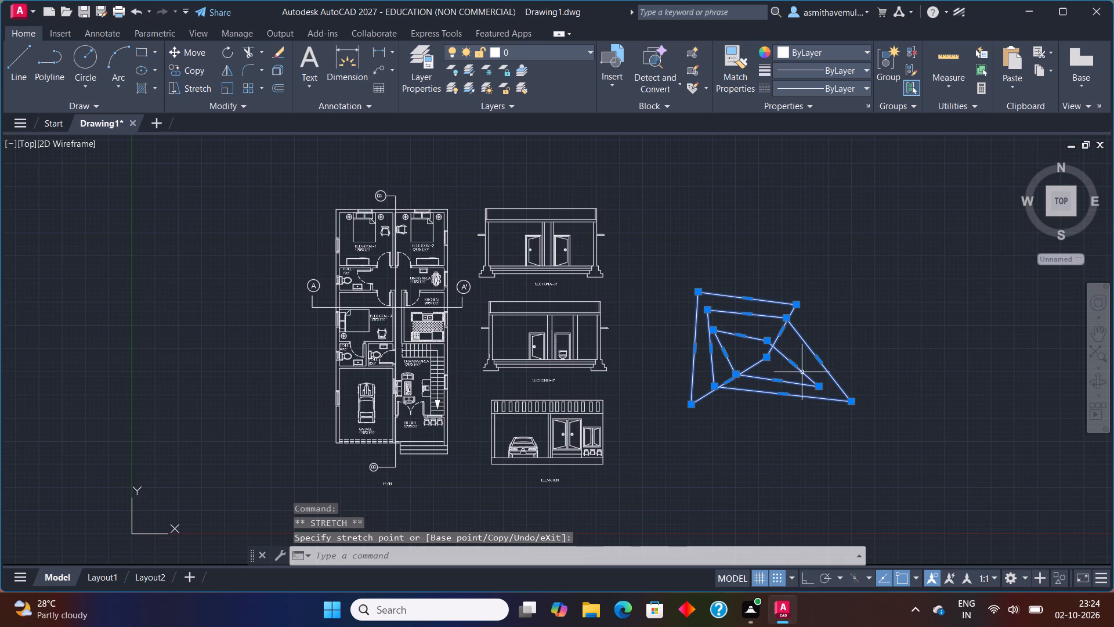
pyautogui.click(854, 402)
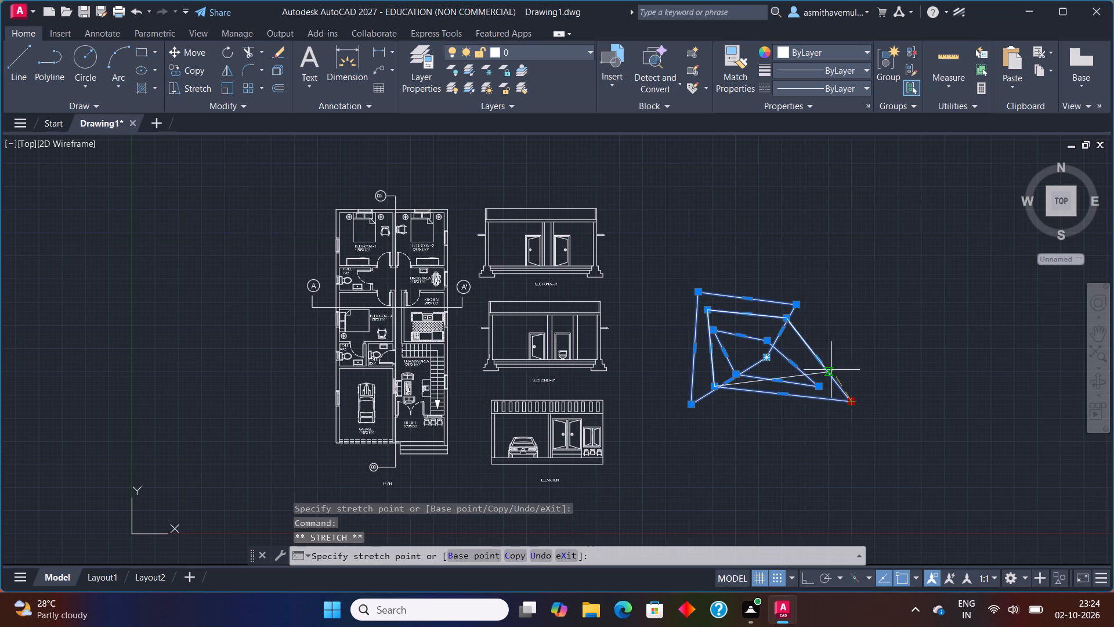
pyautogui.click(753, 347)
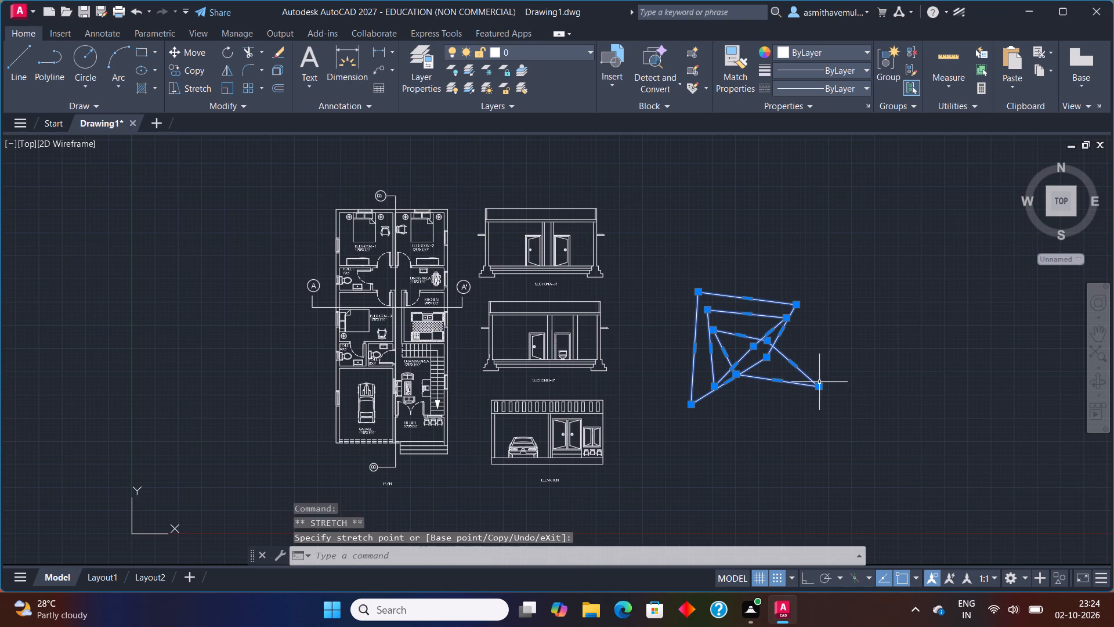
pyautogui.click(820, 384)
pyautogui.click(735, 346)
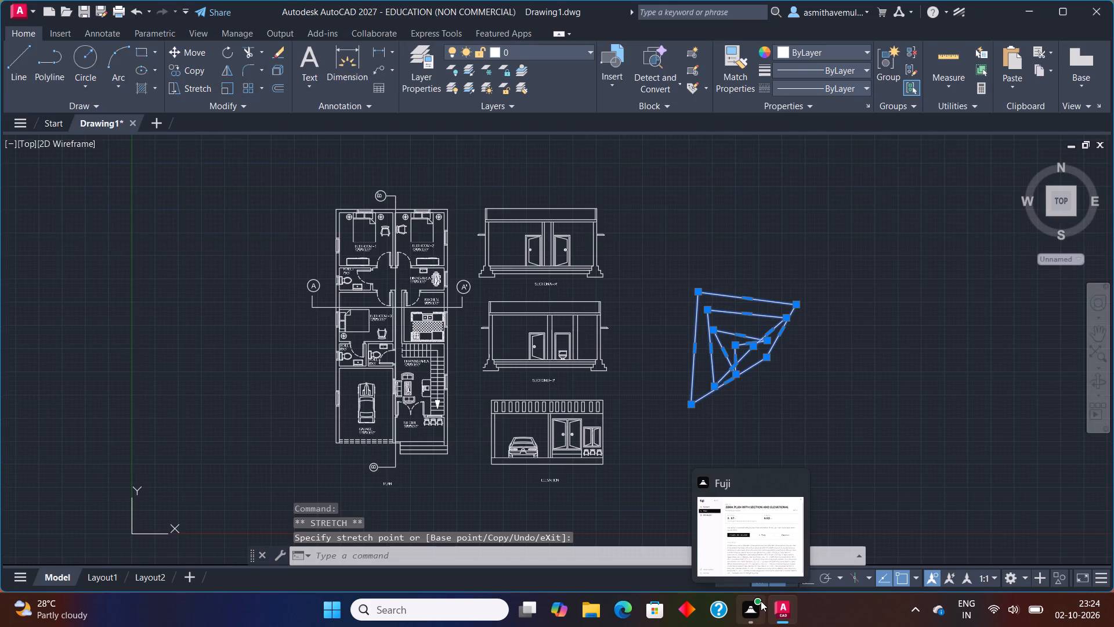
# Stretch the upper-left corners of the outer, middle and innermost outlines far across to the upper right, forming three long spikes.
pyautogui.click(700, 290)
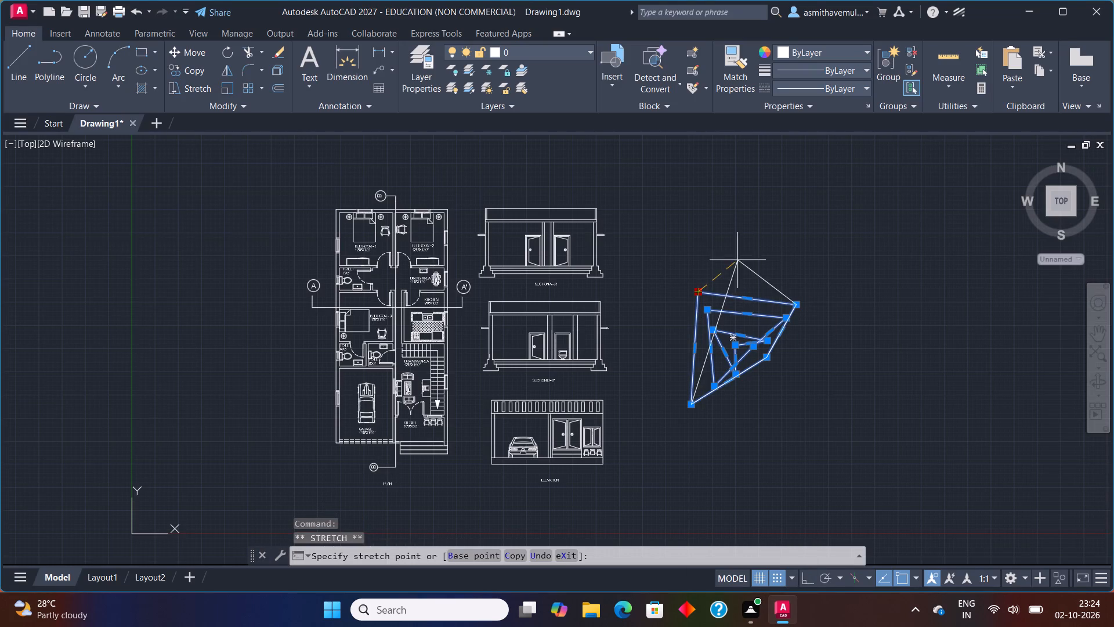
pyautogui.click(837, 211)
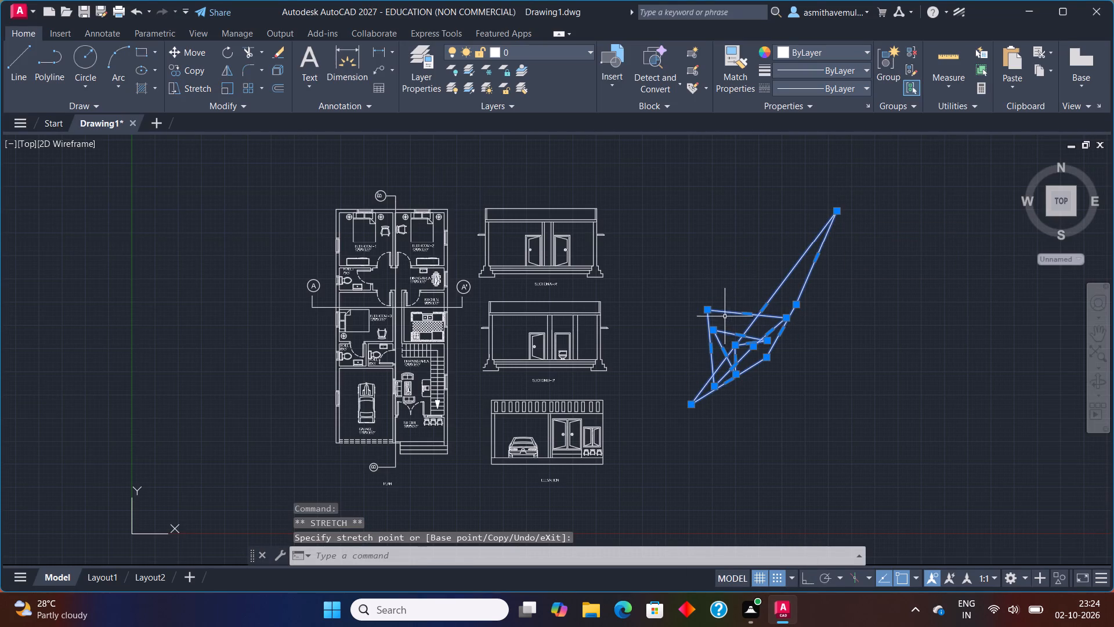
pyautogui.click(707, 311)
pyautogui.click(913, 251)
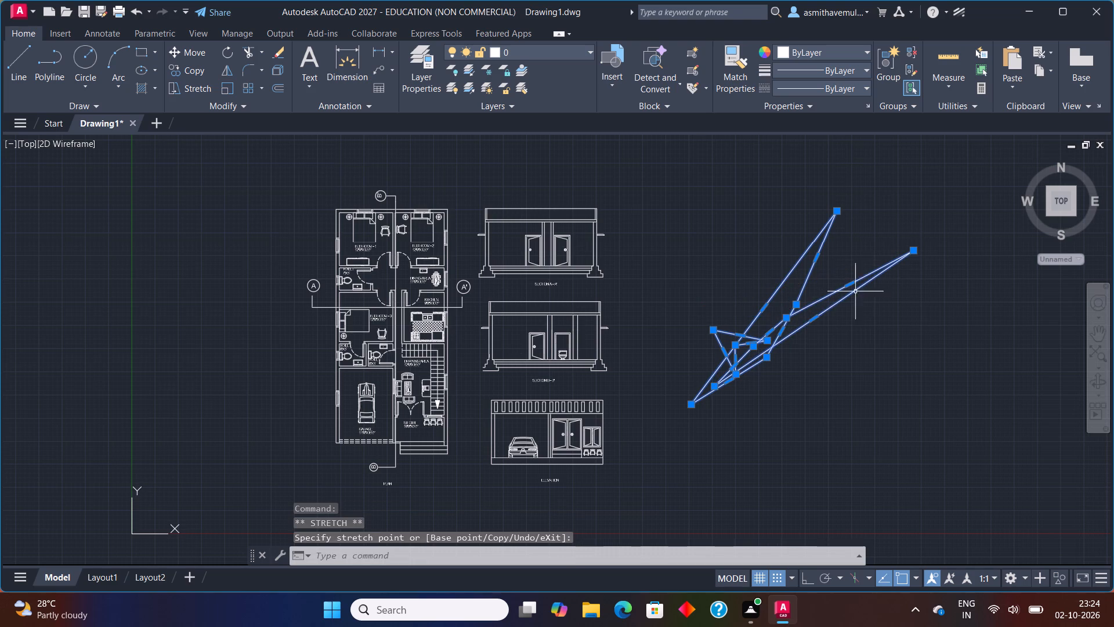
pyautogui.click(712, 331)
pyautogui.click(953, 278)
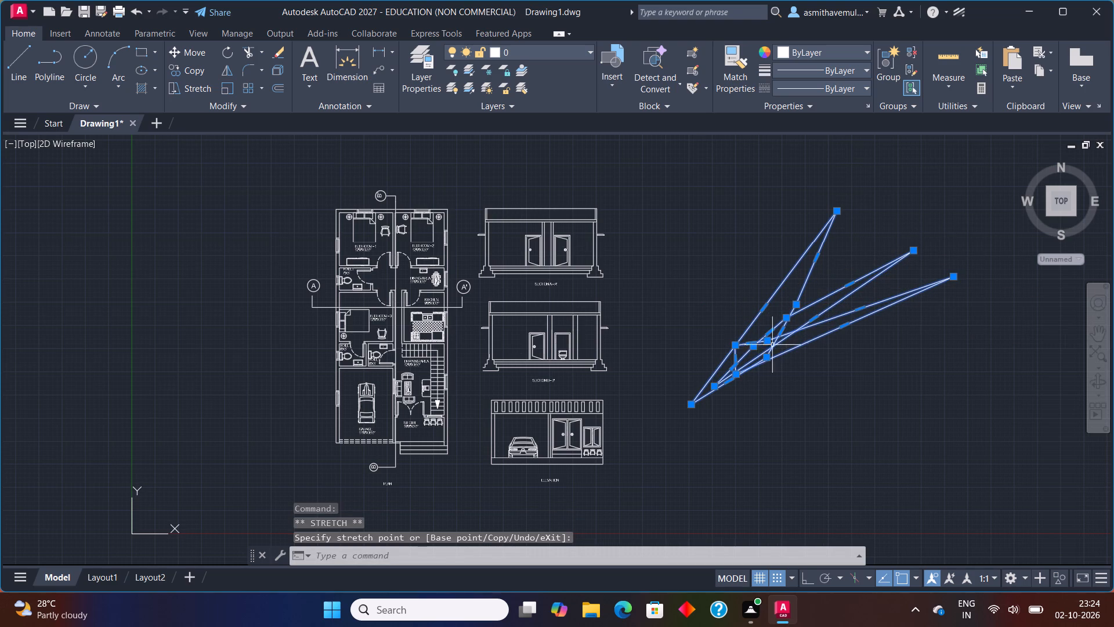
# Stretch the central corners of the middle and outer outlines far to the right, forming two long, nearly horizontal spikes.
pyautogui.click(754, 349)
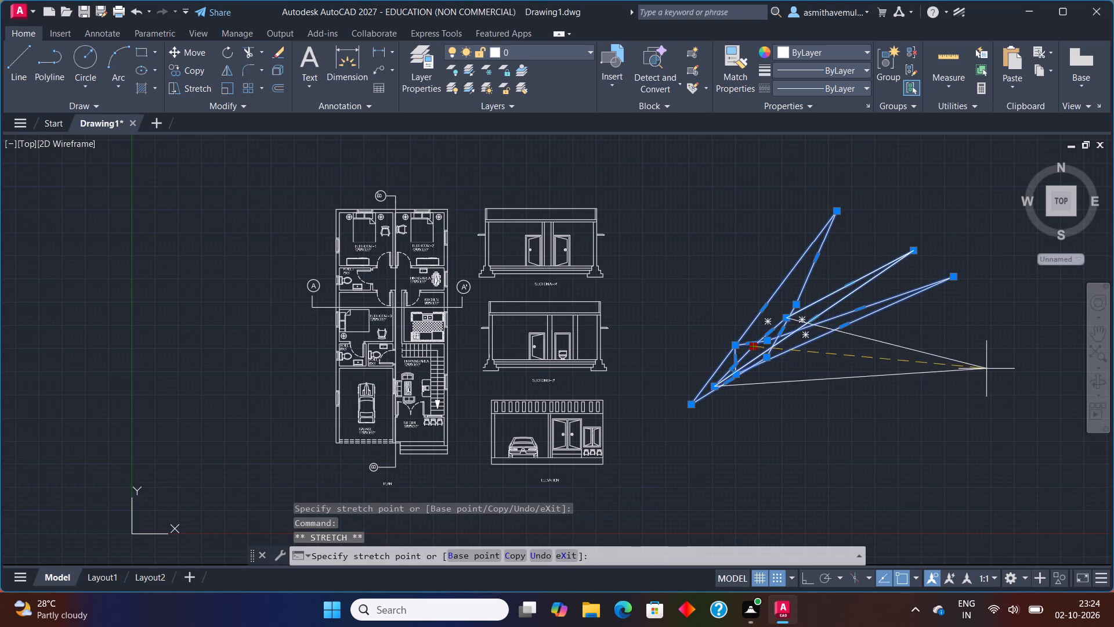
pyautogui.click(993, 340)
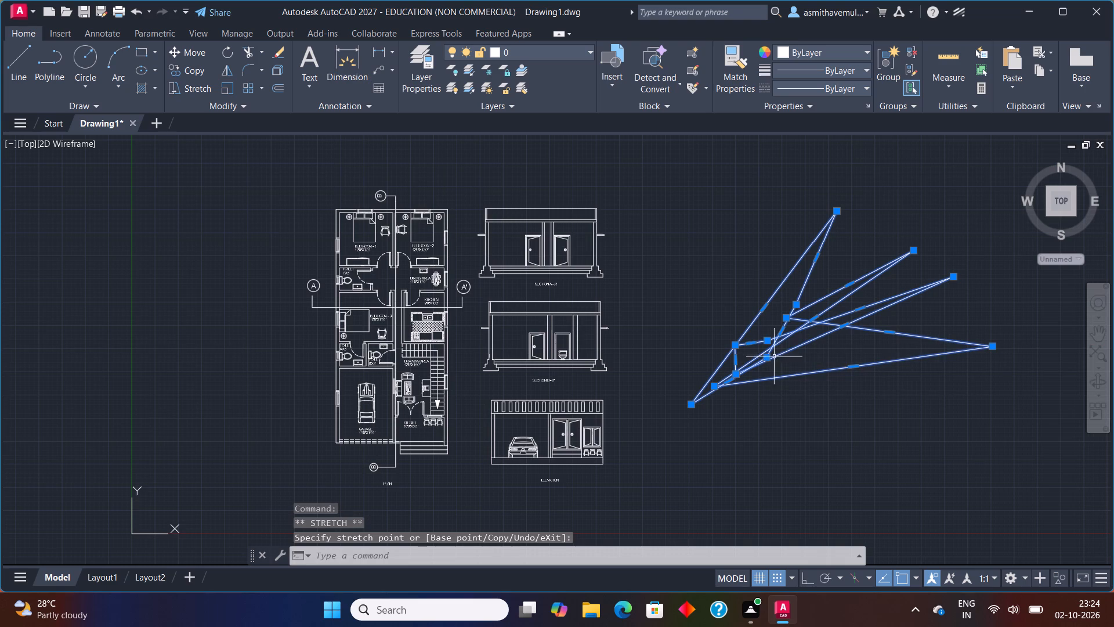
pyautogui.click(767, 355)
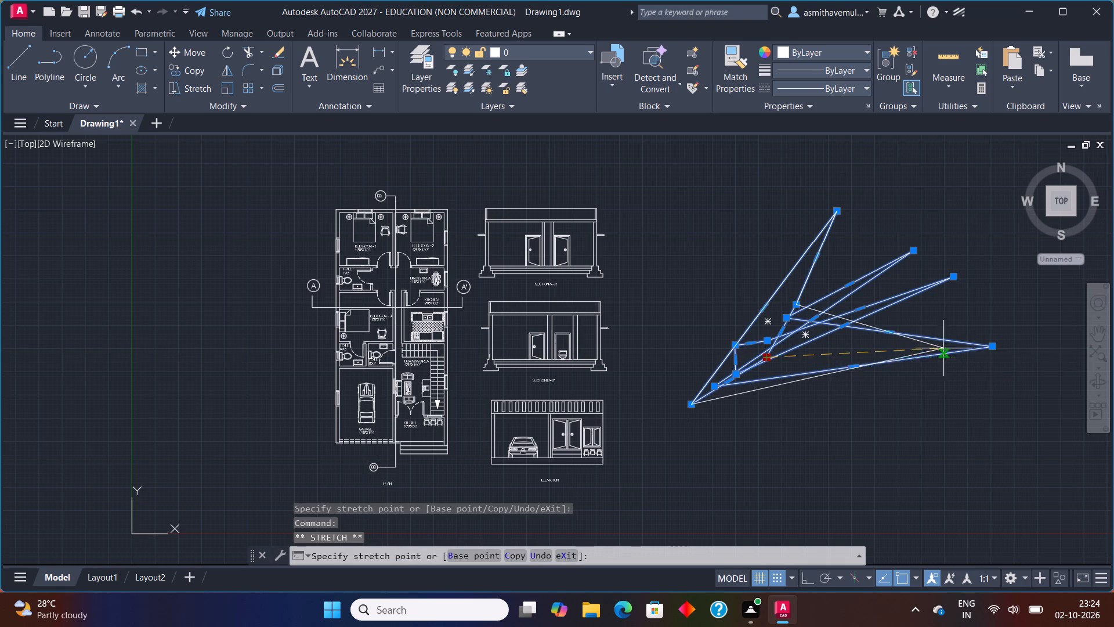
pyautogui.click(1066, 347)
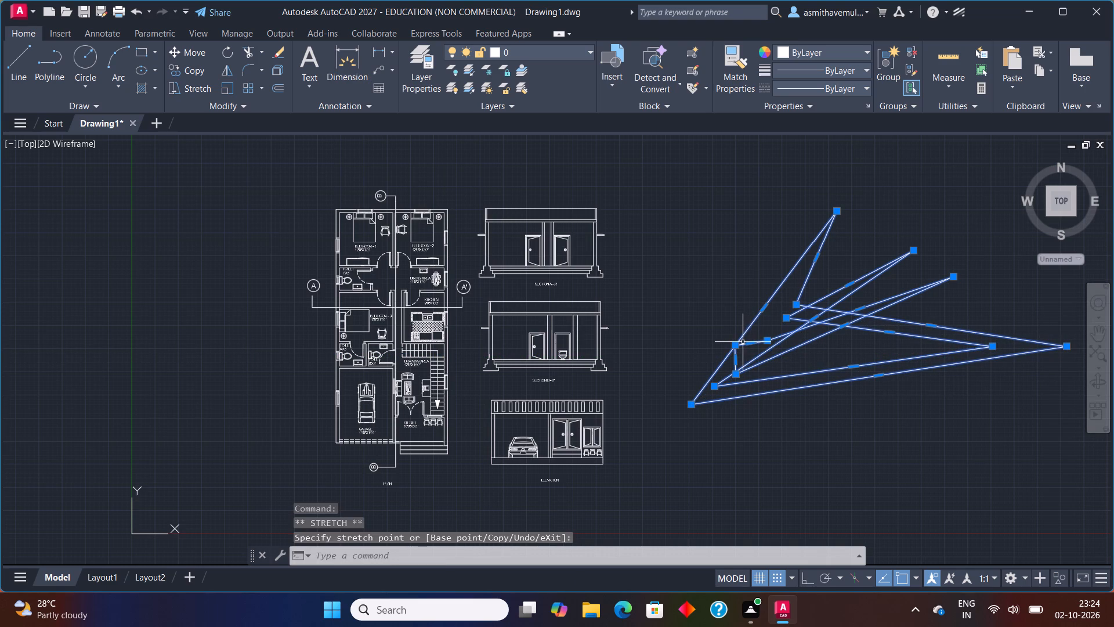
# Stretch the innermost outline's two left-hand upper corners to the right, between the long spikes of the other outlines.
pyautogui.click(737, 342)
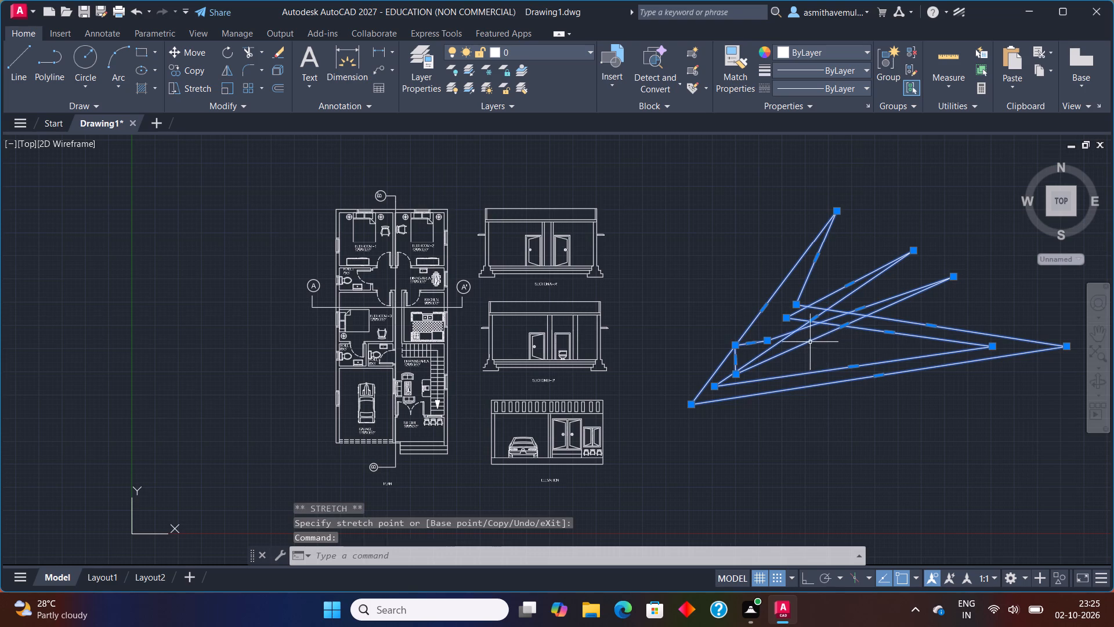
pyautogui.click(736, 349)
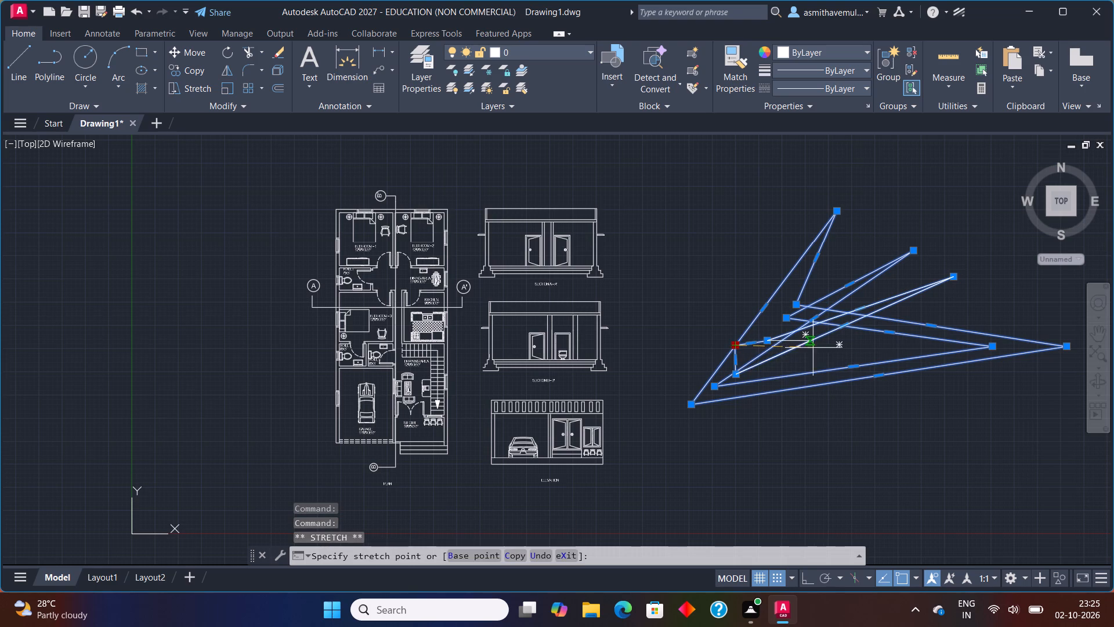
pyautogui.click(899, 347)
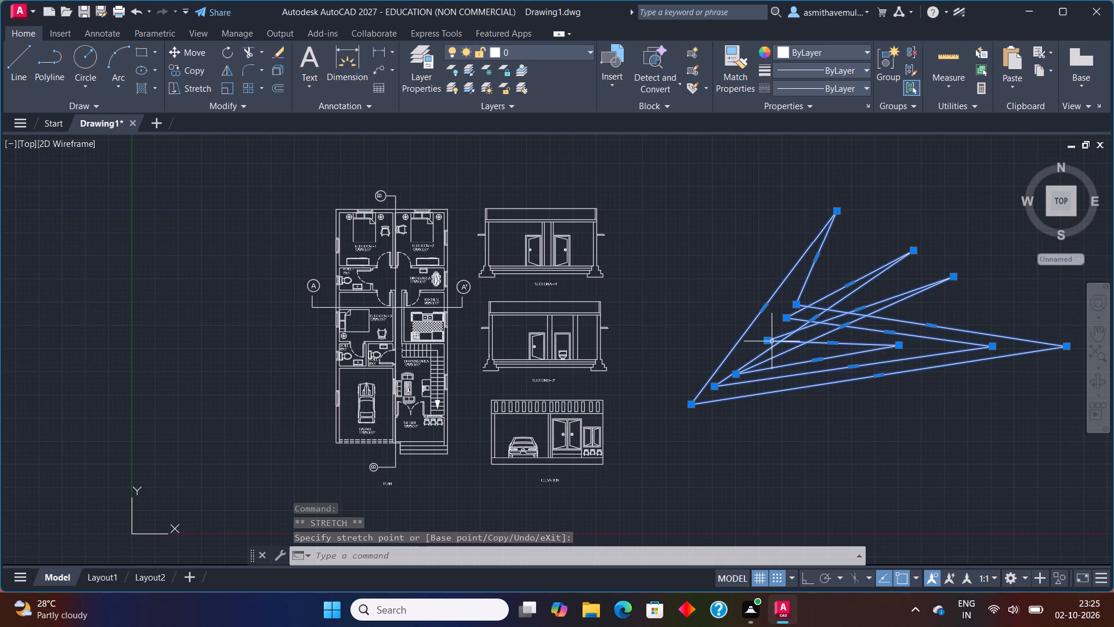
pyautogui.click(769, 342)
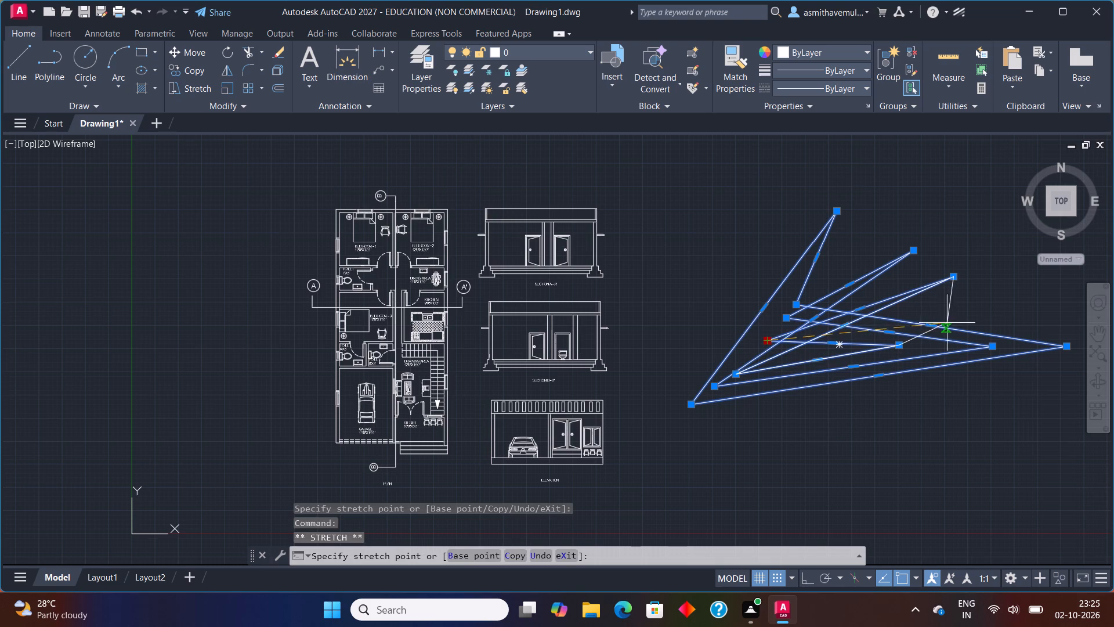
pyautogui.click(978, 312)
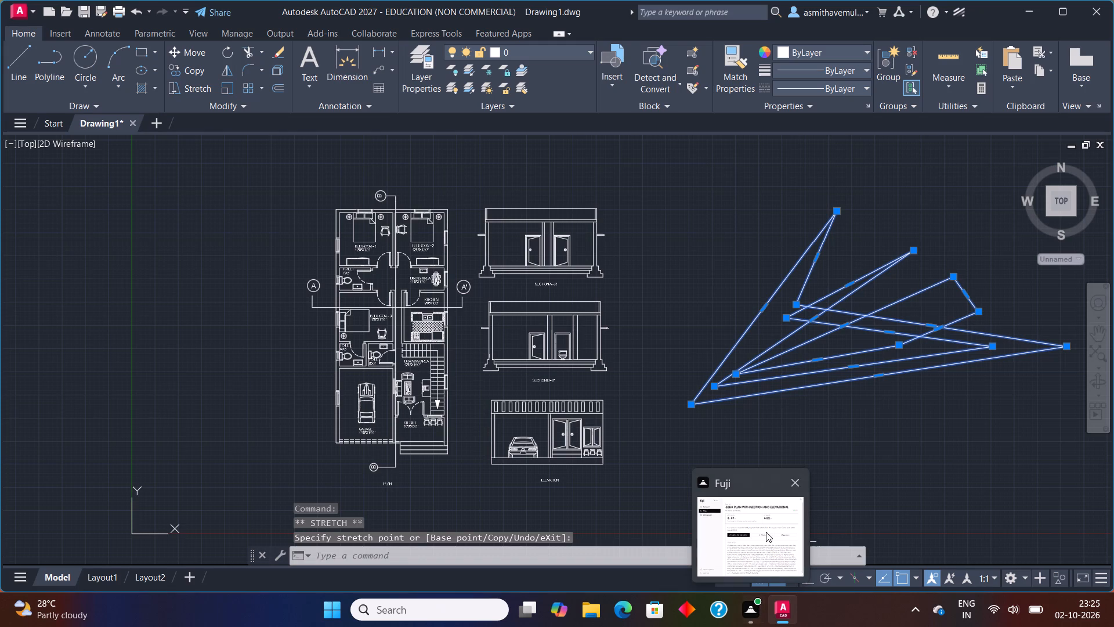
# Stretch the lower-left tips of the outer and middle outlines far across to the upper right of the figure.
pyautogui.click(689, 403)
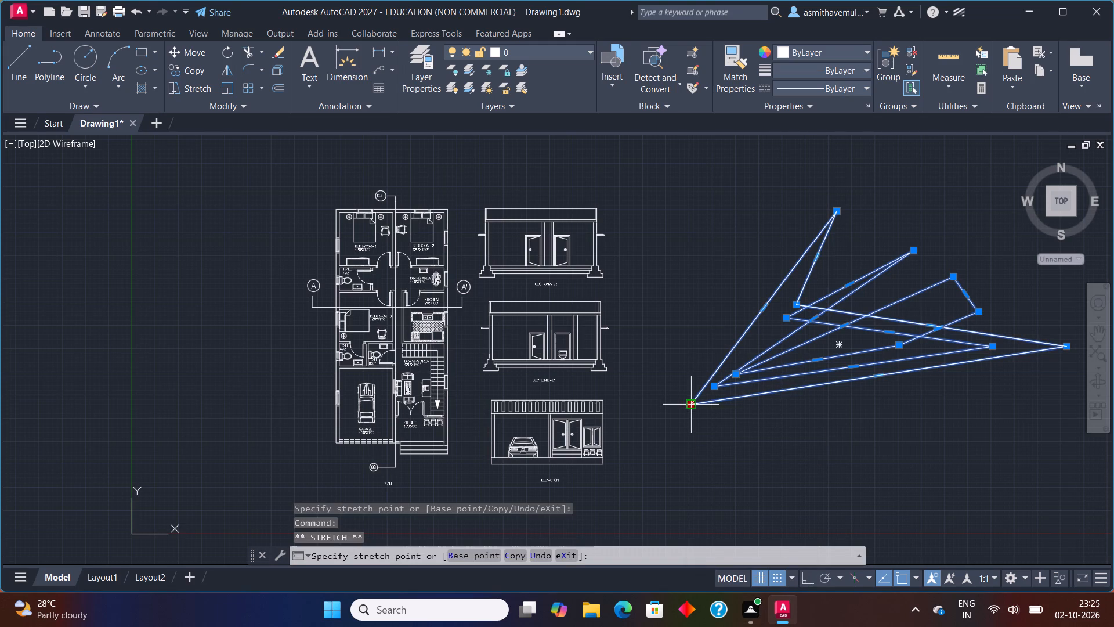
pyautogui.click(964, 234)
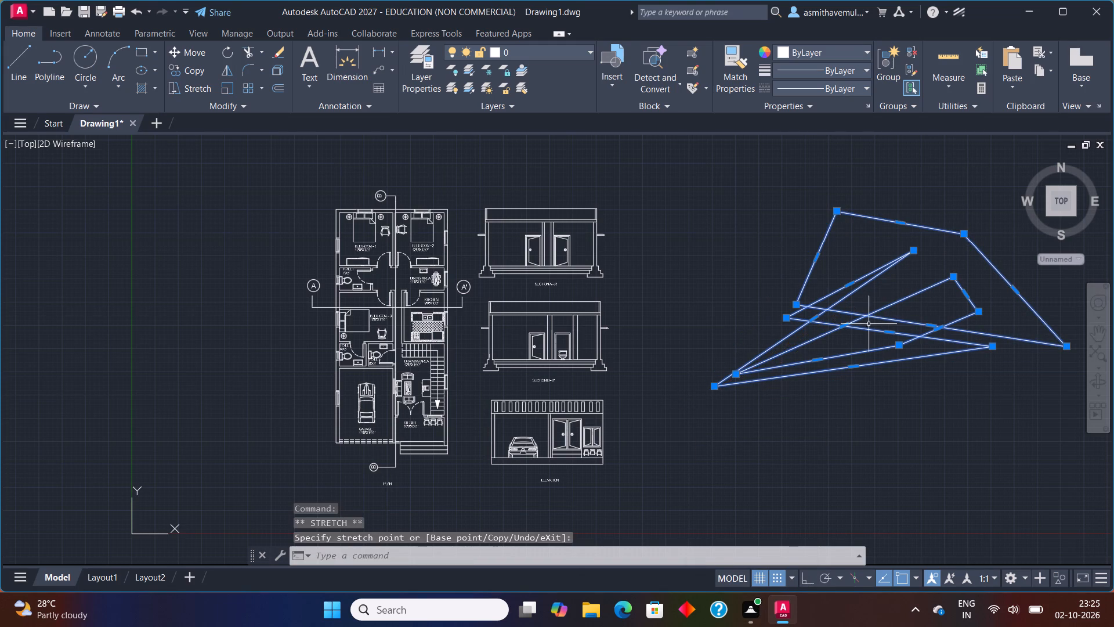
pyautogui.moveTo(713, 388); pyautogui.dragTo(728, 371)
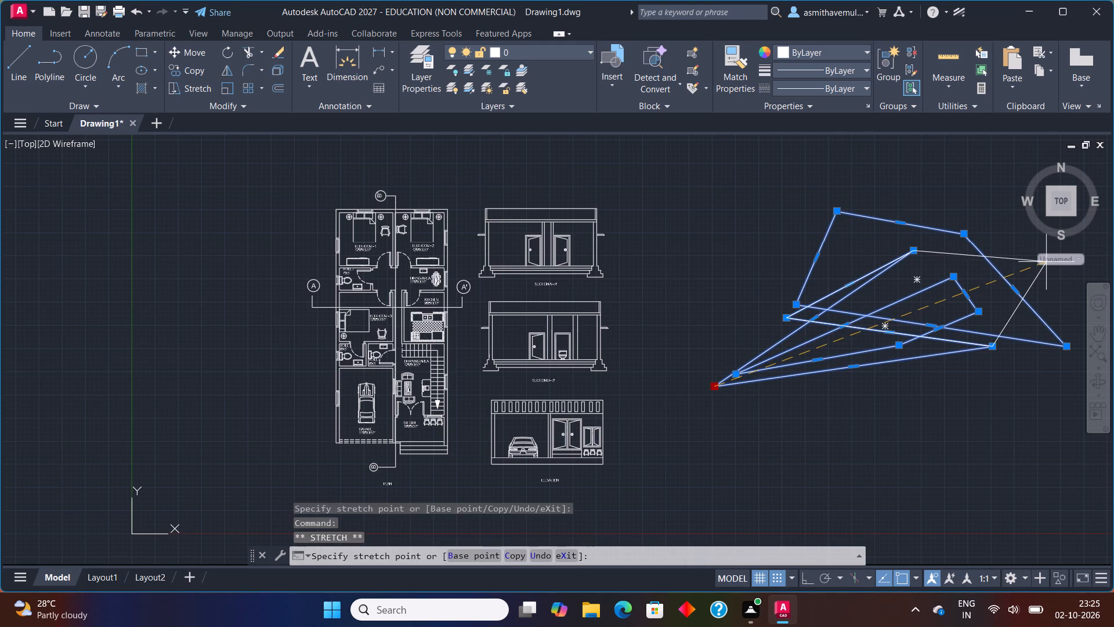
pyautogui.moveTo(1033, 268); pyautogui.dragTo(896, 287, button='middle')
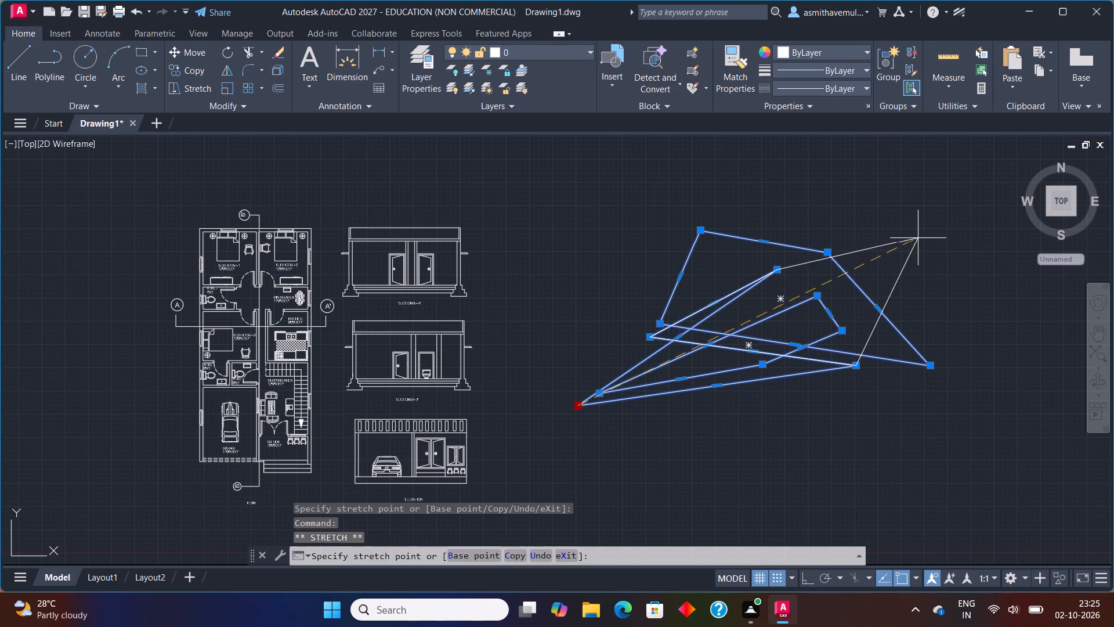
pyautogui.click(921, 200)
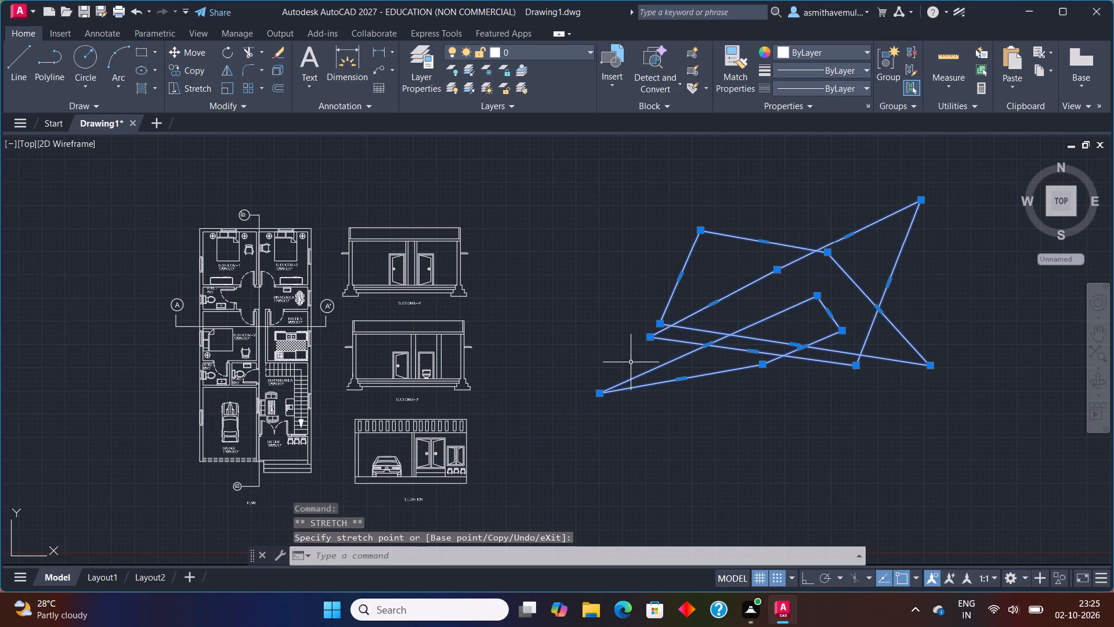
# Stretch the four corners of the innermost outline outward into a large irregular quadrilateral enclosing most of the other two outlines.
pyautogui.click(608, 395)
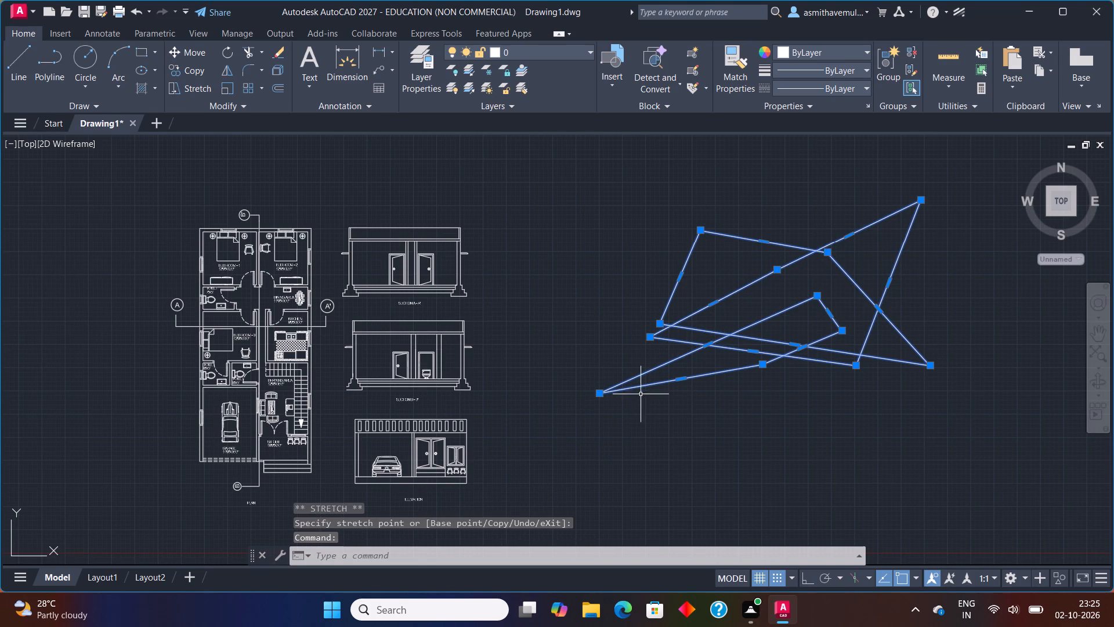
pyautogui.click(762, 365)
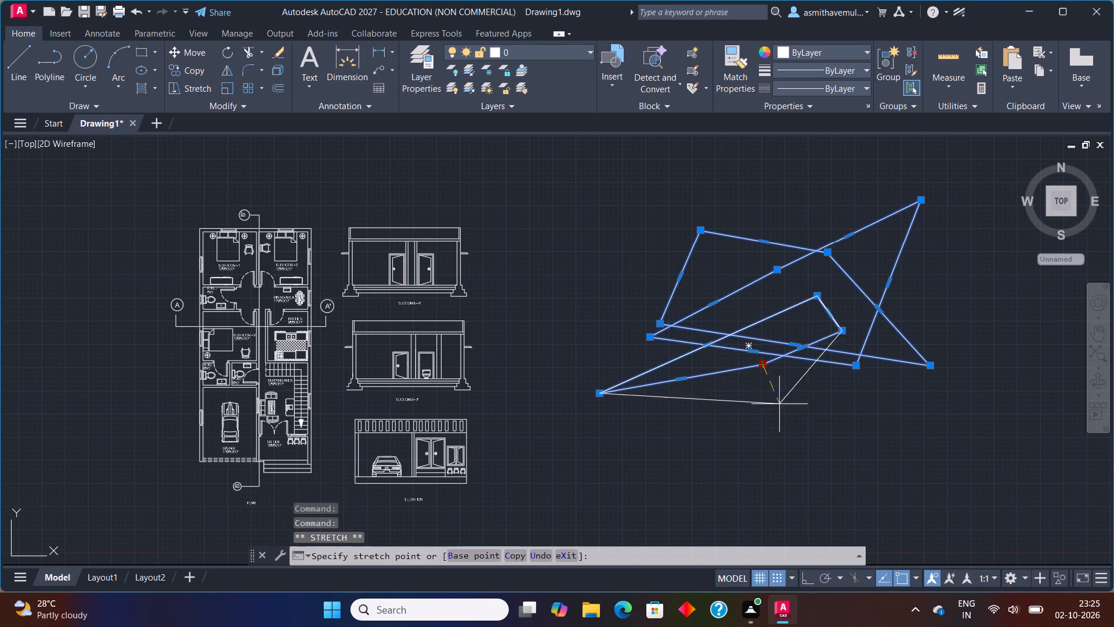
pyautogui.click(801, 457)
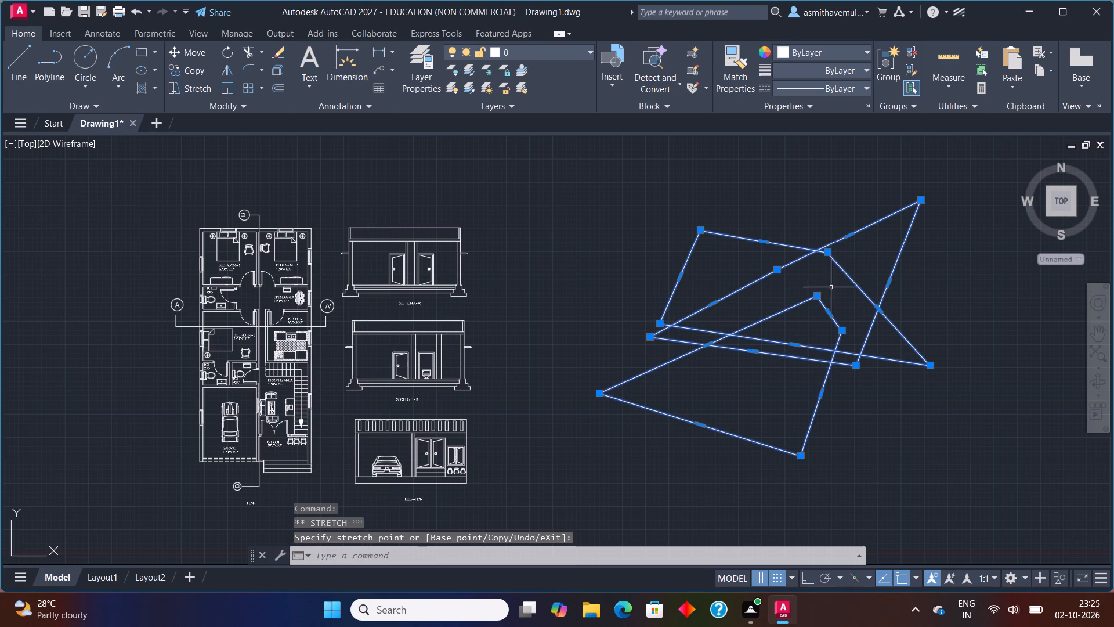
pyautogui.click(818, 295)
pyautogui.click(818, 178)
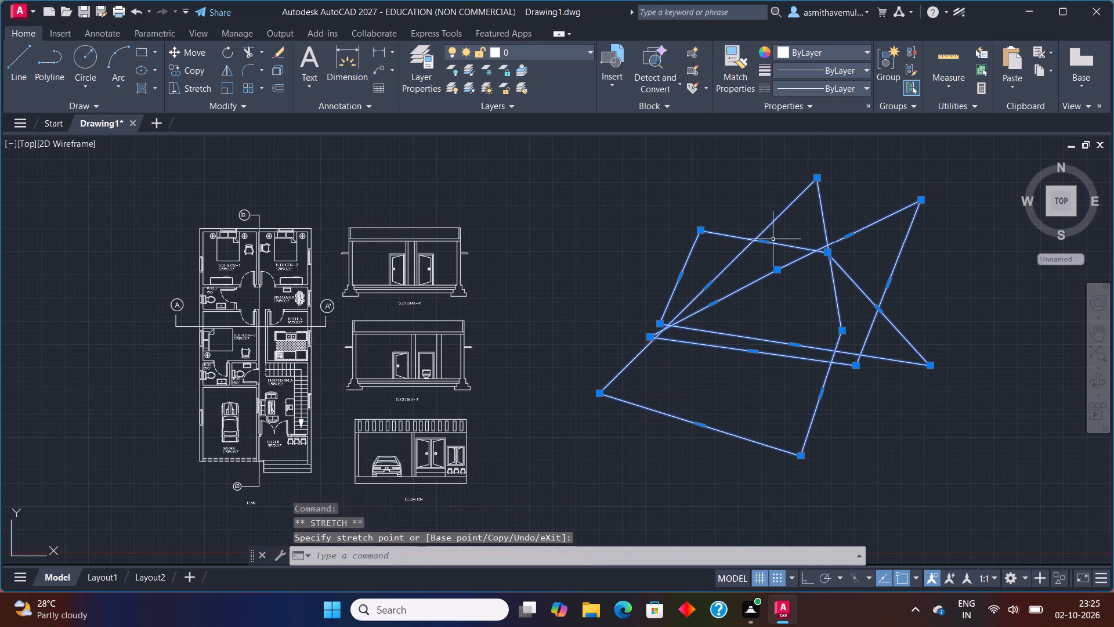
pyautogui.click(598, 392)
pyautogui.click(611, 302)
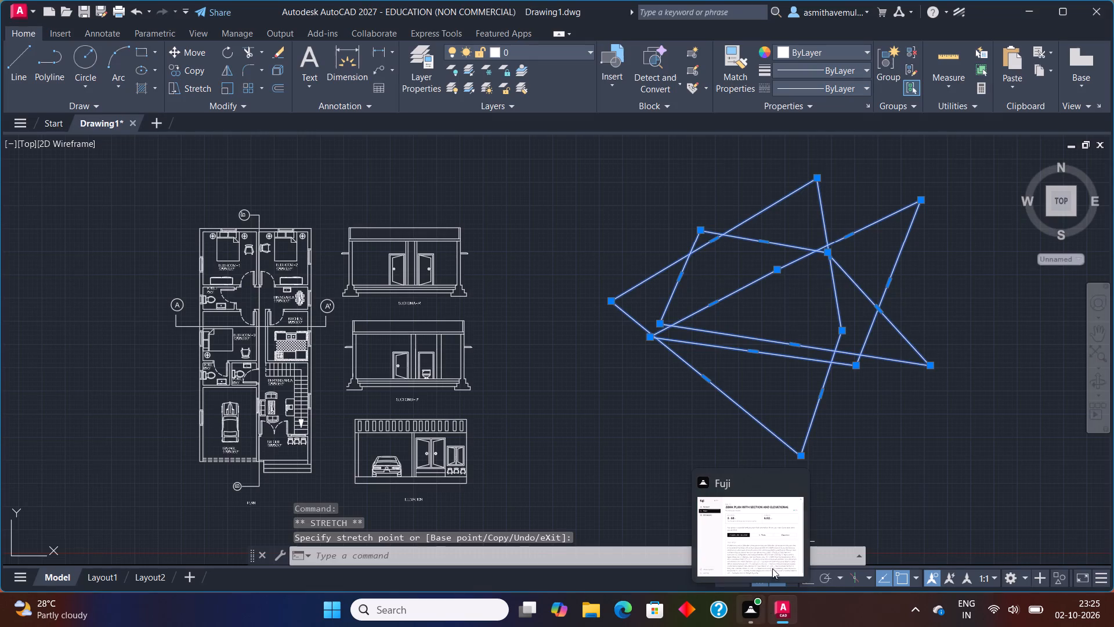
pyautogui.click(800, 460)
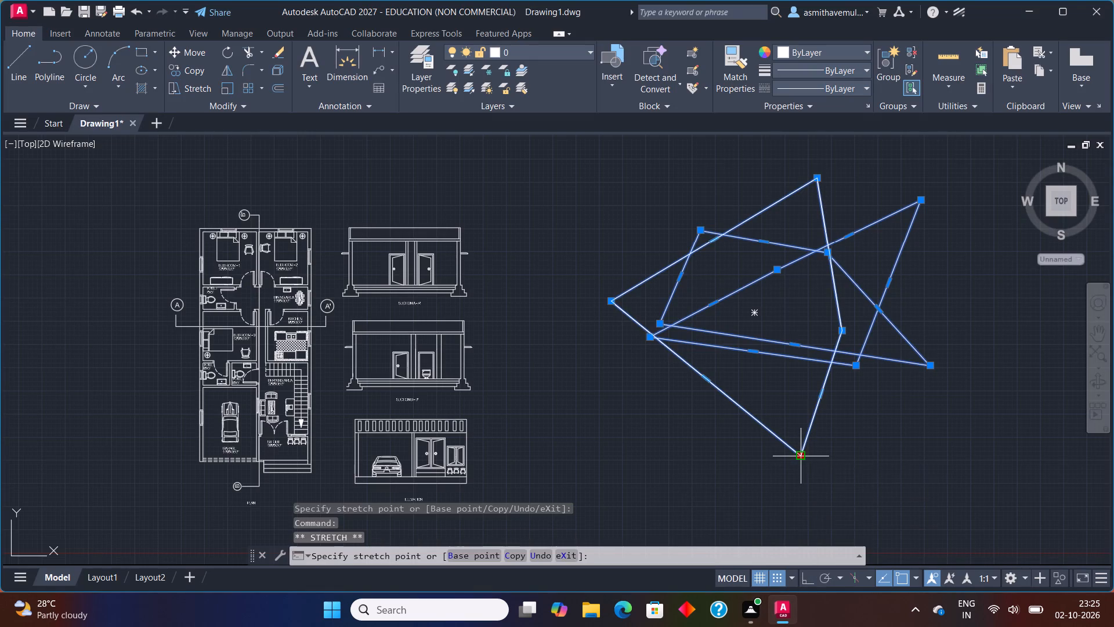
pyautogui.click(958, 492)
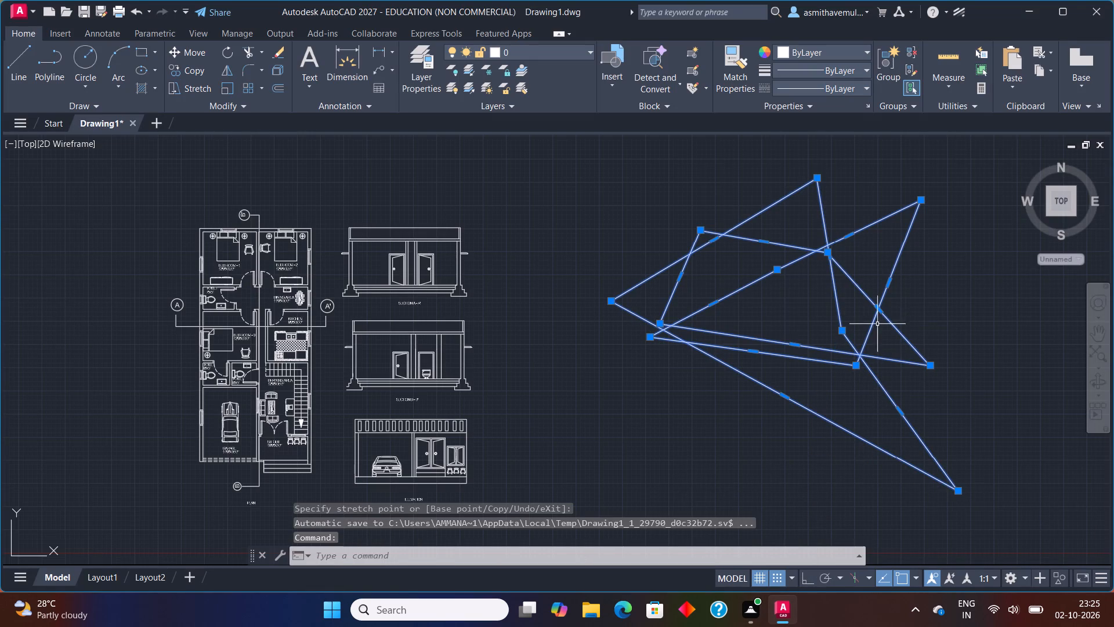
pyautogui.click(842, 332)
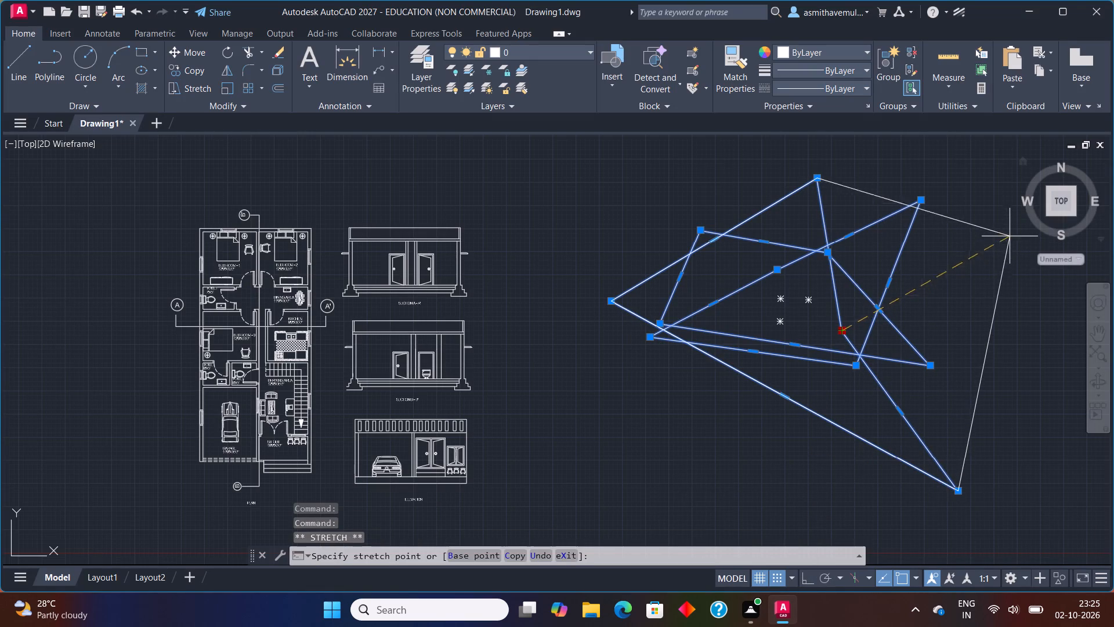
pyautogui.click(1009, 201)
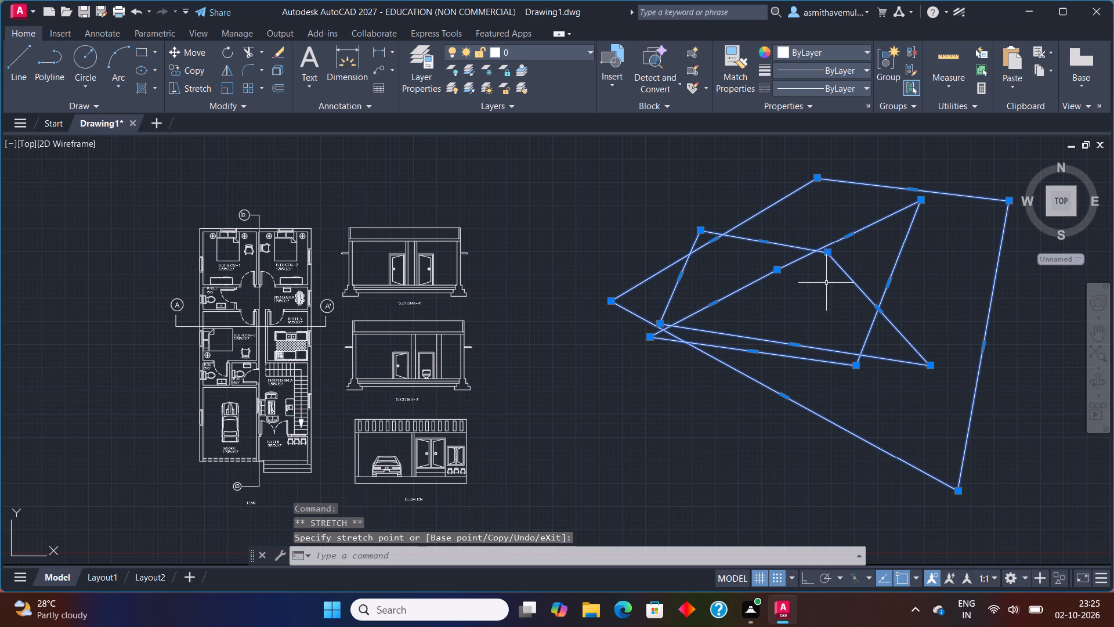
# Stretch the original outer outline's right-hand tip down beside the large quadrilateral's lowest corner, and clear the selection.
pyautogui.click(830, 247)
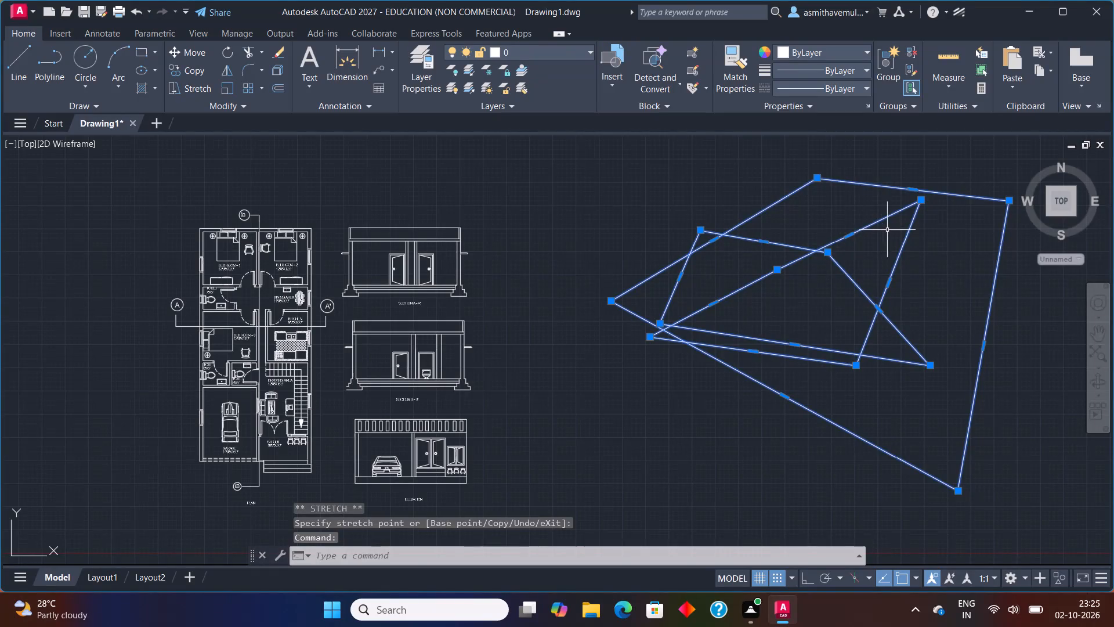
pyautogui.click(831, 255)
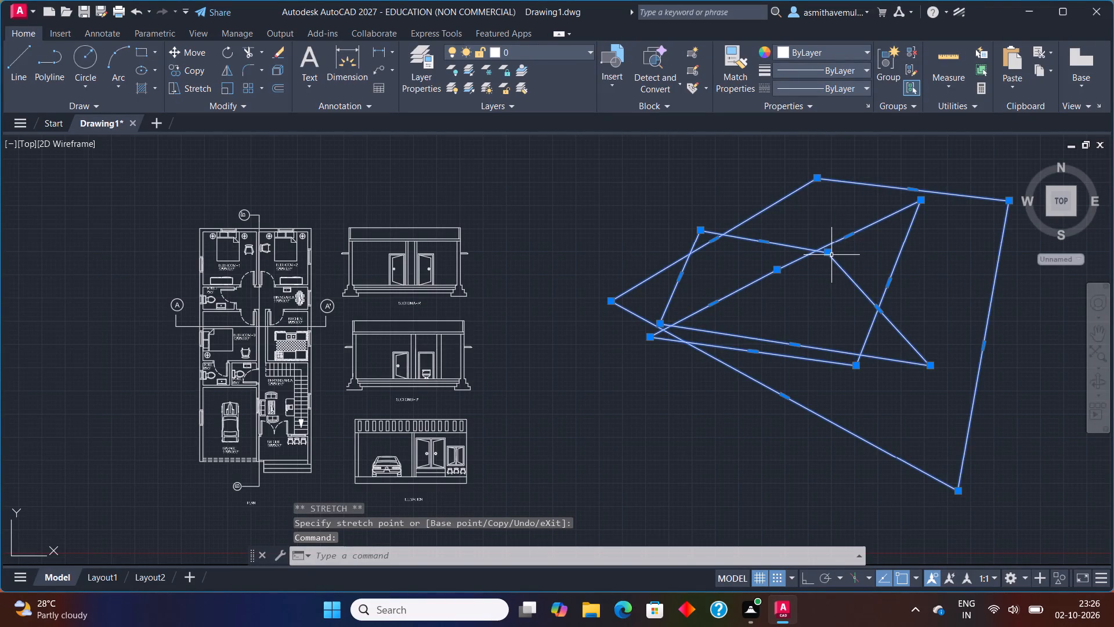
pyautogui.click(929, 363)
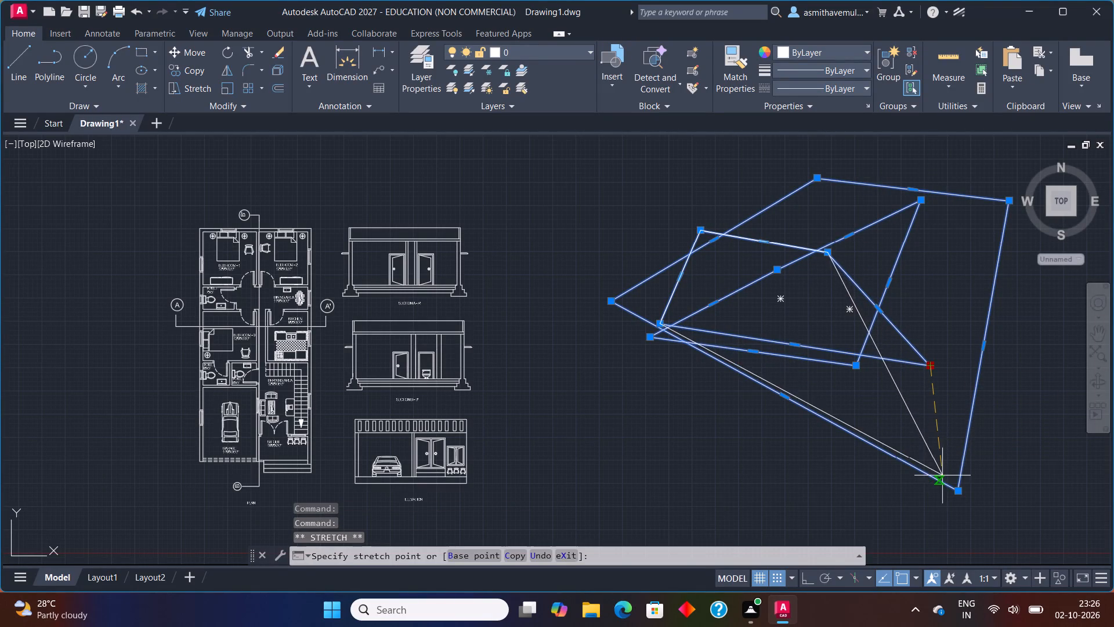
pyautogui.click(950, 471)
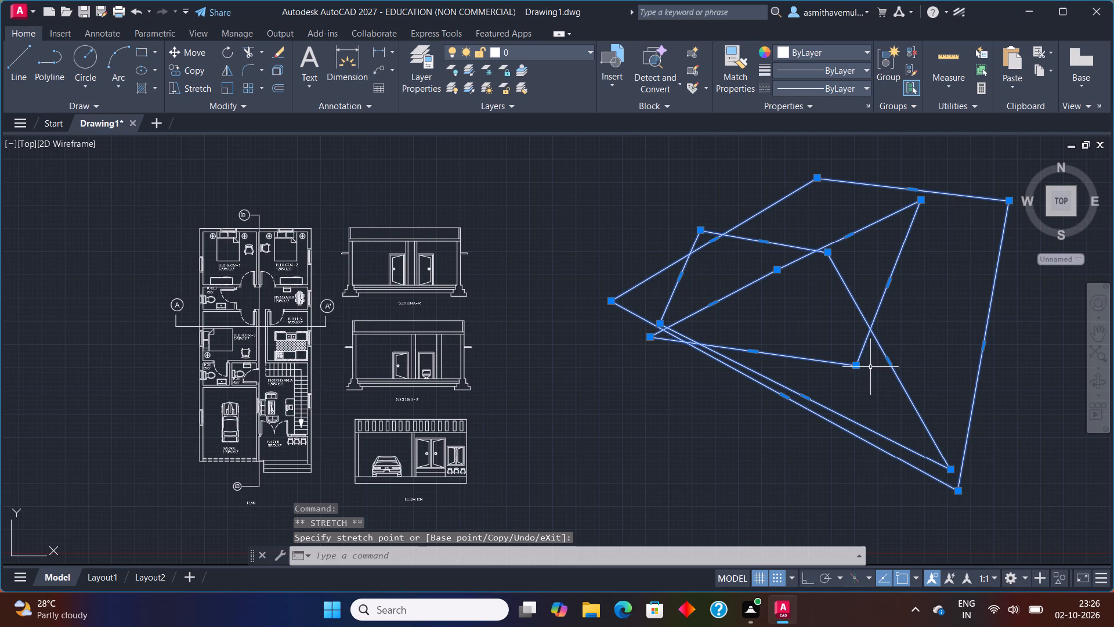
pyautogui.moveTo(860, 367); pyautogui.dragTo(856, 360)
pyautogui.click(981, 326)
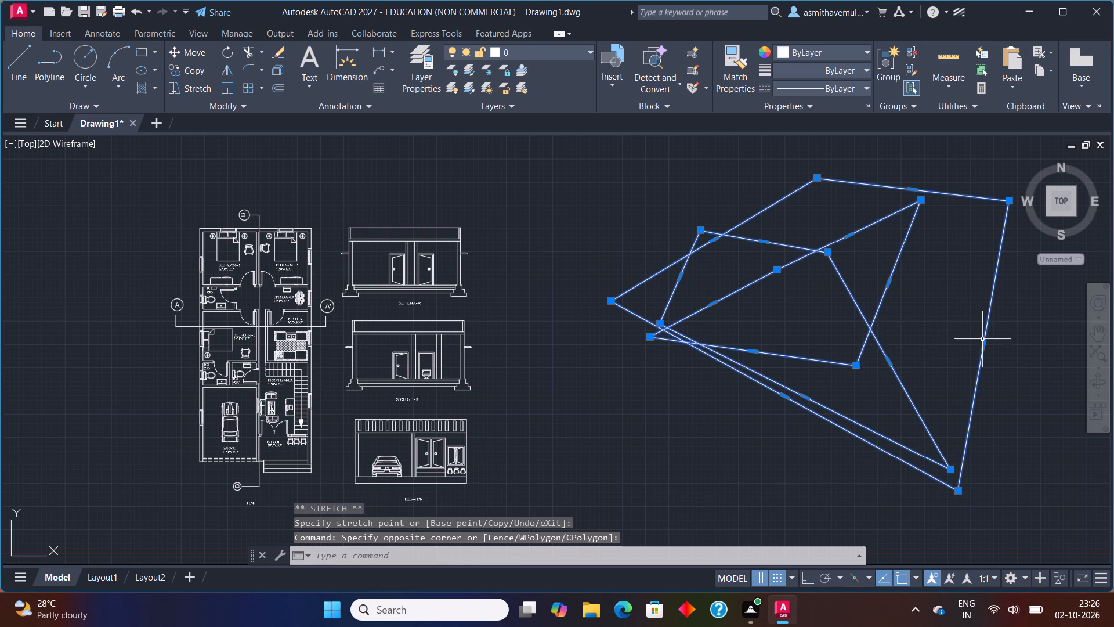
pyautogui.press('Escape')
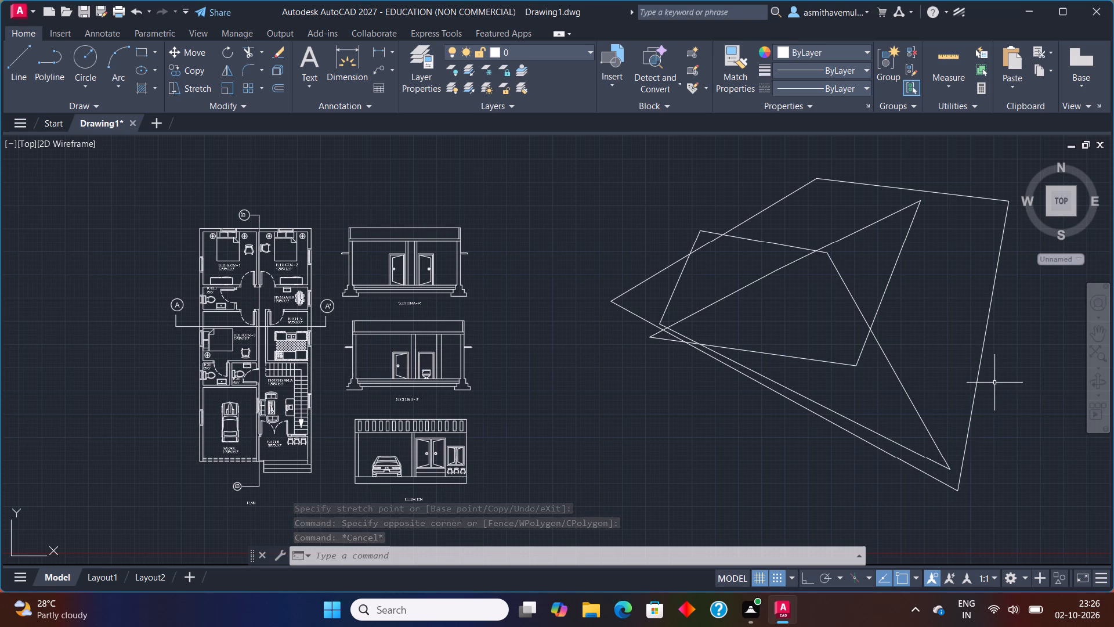
# Delete all three reshaped outlines beside the sections and elevation.
pyautogui.moveTo(999, 376); pyautogui.dragTo(970, 366)
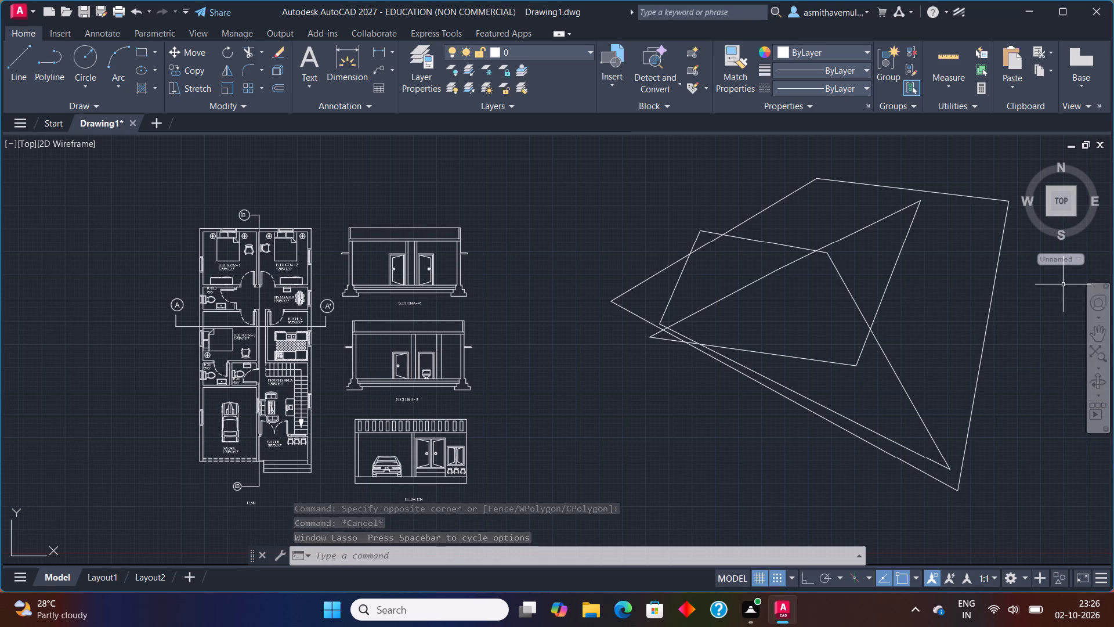
pyautogui.moveTo(1015, 289); pyautogui.dragTo(945, 334)
pyautogui.press('Delete')
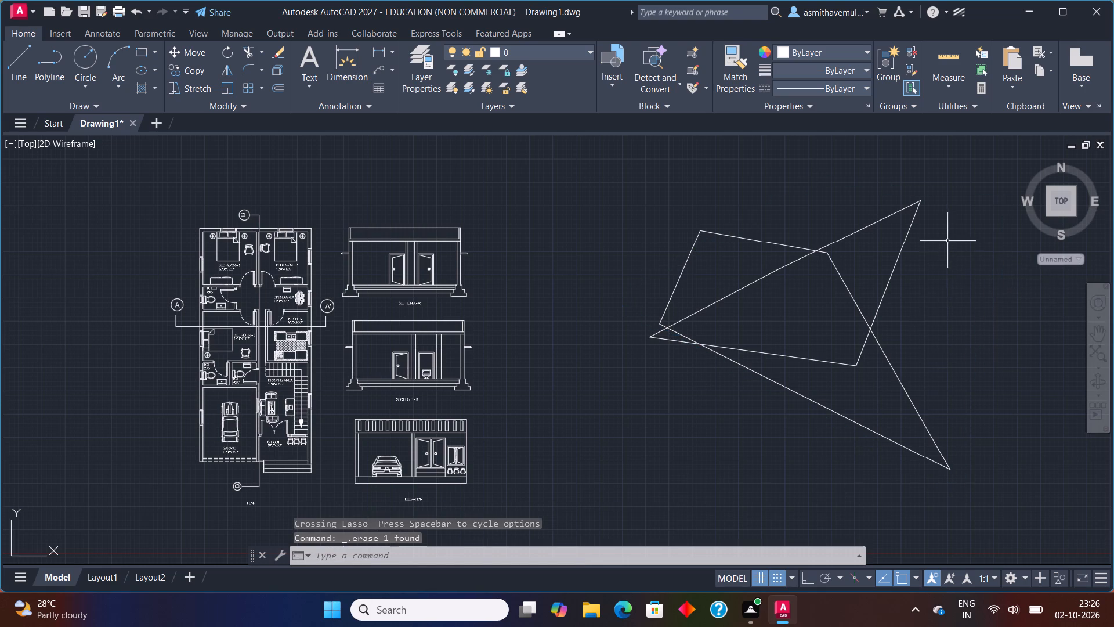
pyautogui.click(902, 247)
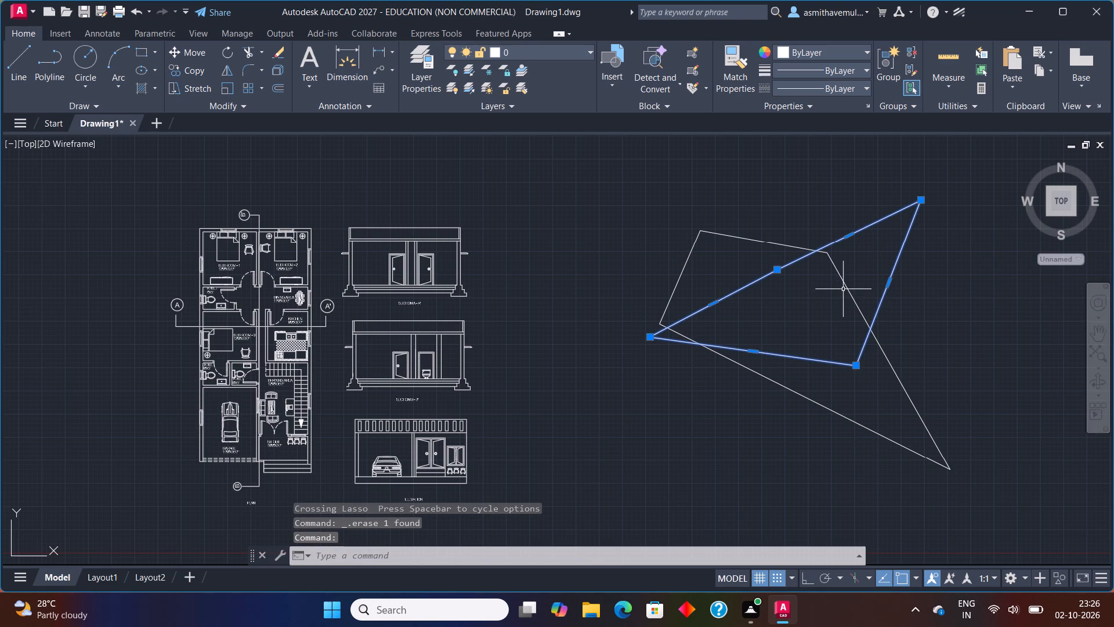
pyautogui.click(845, 287)
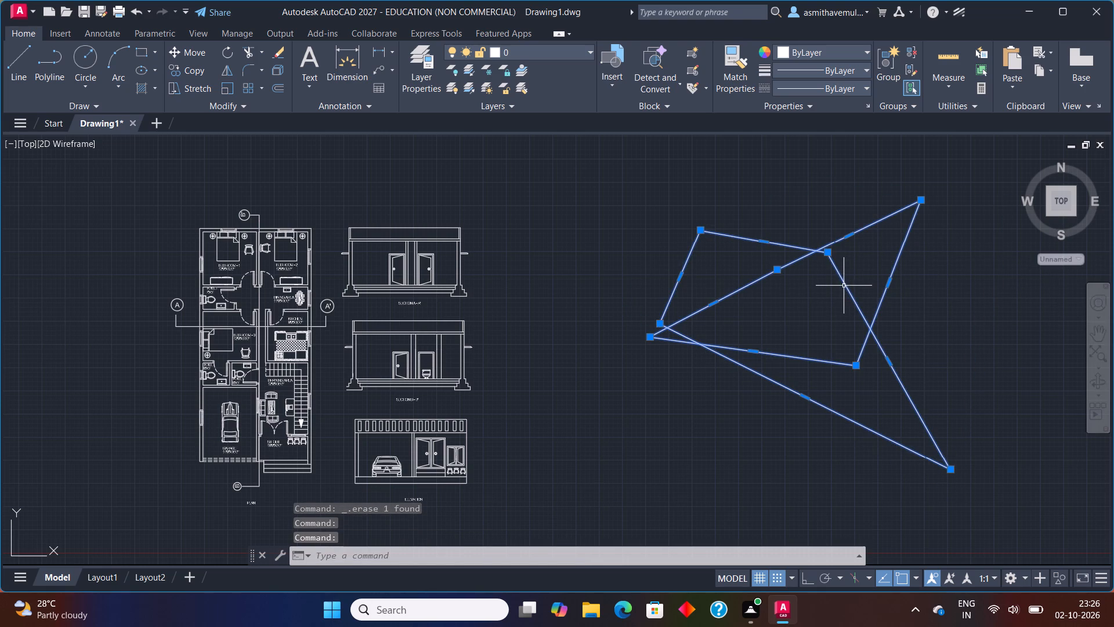
pyautogui.press('Delete')
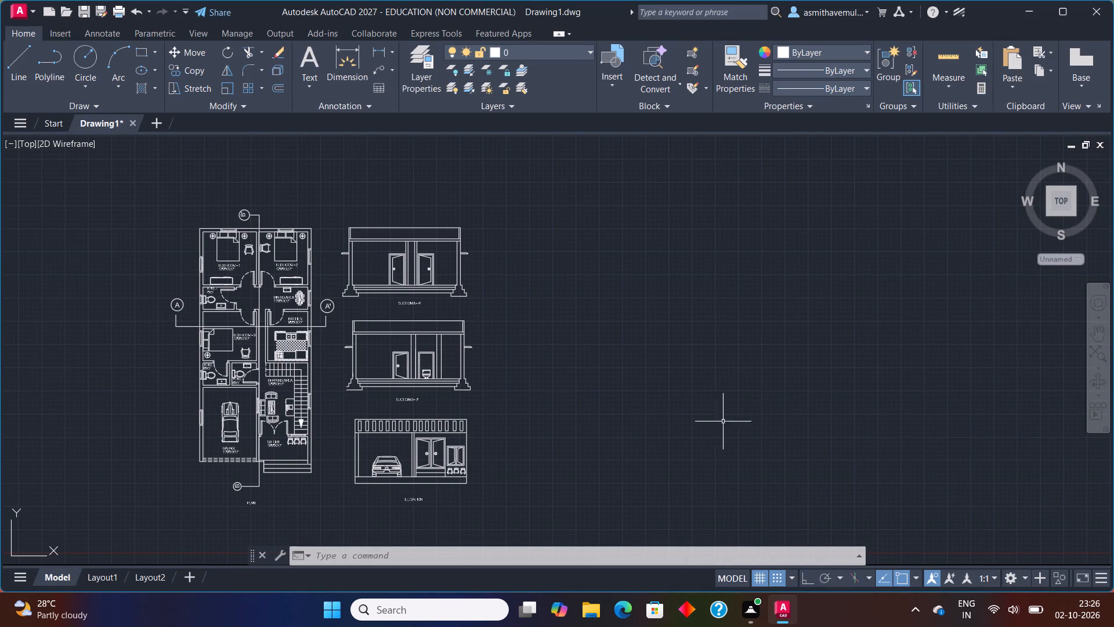
# Examine the floor plan's rooms, from the garage and sit out through the kitchen and dining area to the bedrooms.
pyautogui.moveTo(619, 387); pyautogui.dragTo(1113, 361, button='middle')
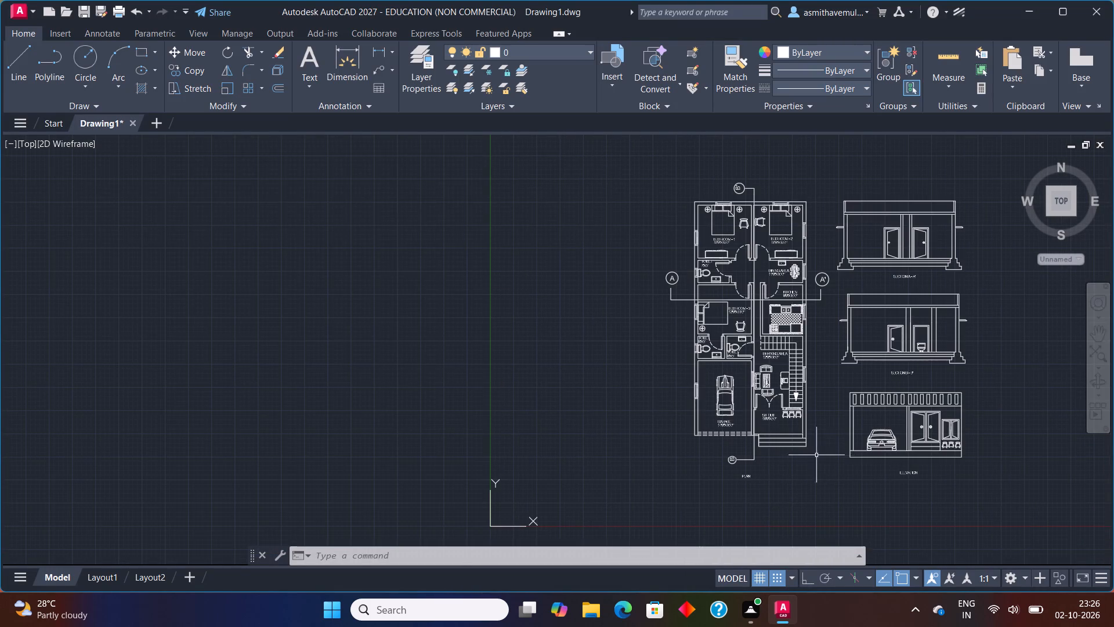
pyautogui.scroll(1, 802, 456)
pyautogui.scroll(3, 784, 398)
pyautogui.moveTo(777, 375); pyautogui.dragTo(745, 449, button='middle')
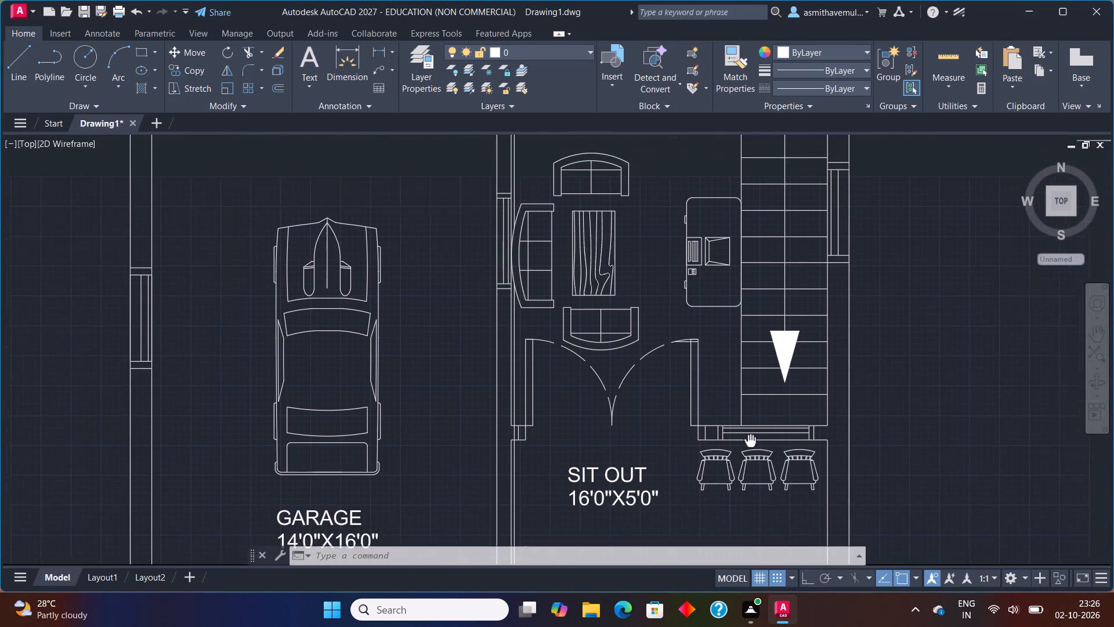
pyautogui.moveTo(745, 449); pyautogui.dragTo(738, 461, button='middle')
pyautogui.scroll(-1, 751, 260)
pyautogui.moveTo(751, 261); pyautogui.dragTo(727, 422, button='middle')
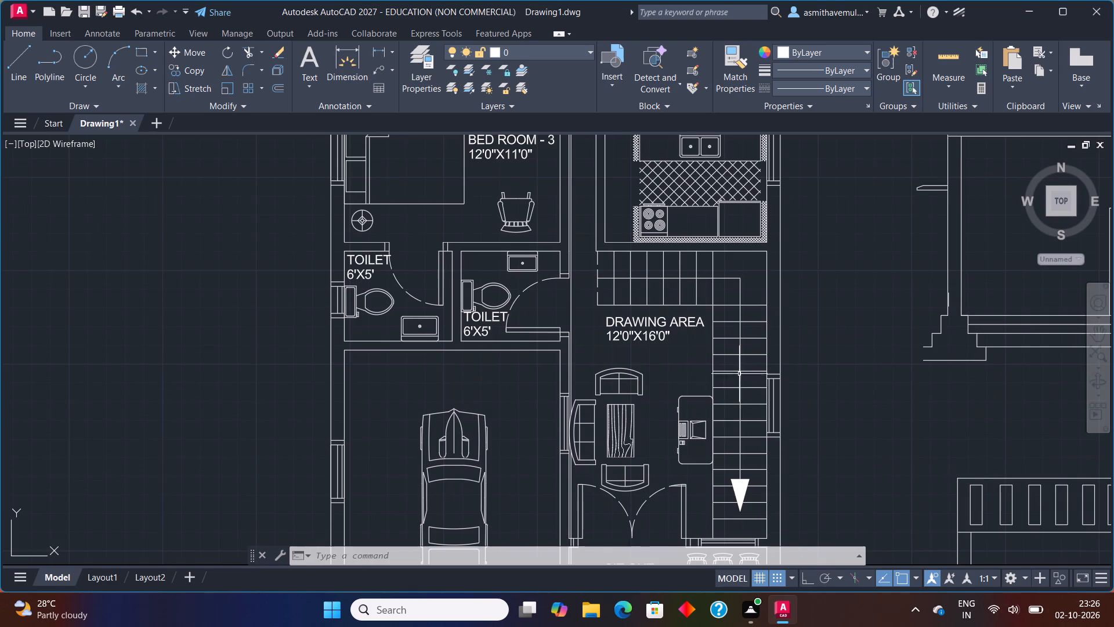
pyautogui.moveTo(740, 345); pyautogui.dragTo(782, 470, button='middle')
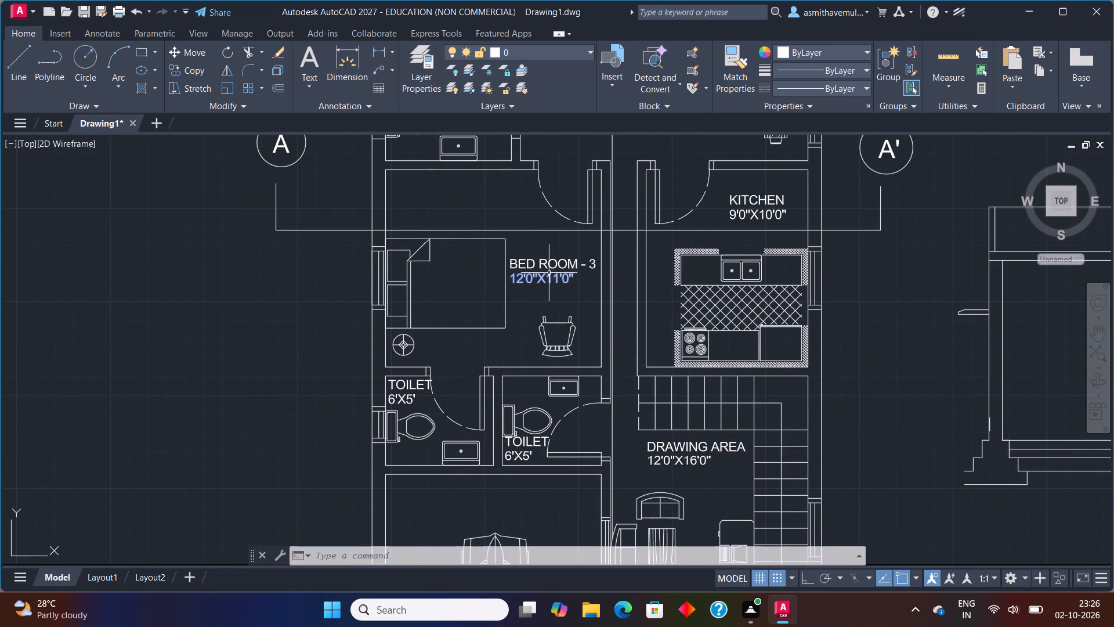
pyautogui.moveTo(547, 273); pyautogui.dragTo(506, 405, button='middle')
pyautogui.moveTo(841, 237); pyautogui.dragTo(839, 237, button='middle')
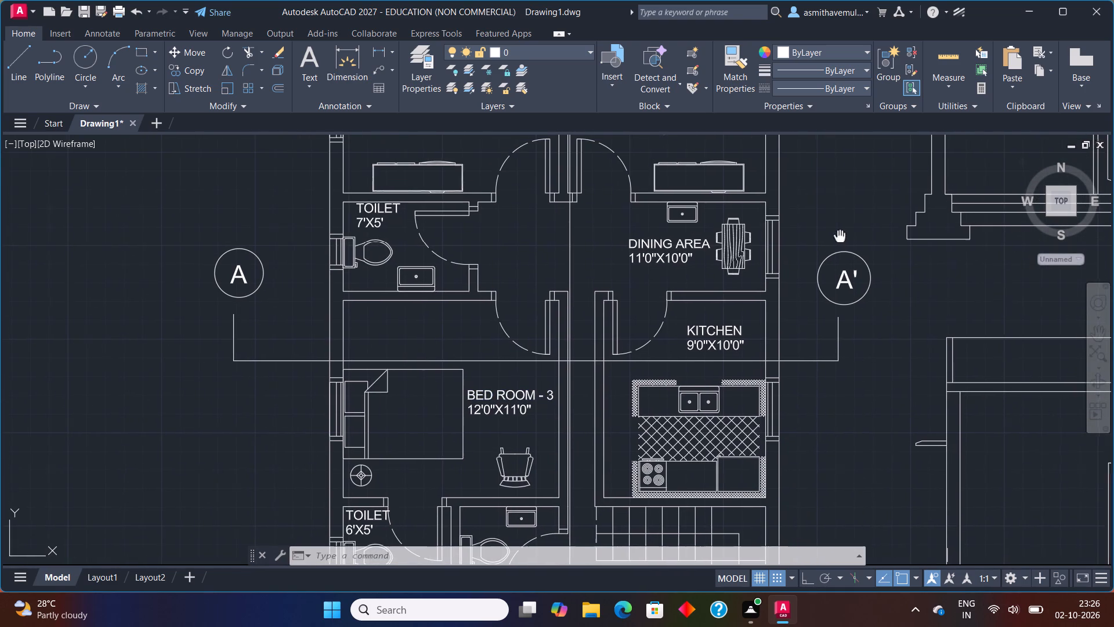
pyautogui.moveTo(839, 237); pyautogui.dragTo(743, 384, button='middle')
pyautogui.moveTo(737, 292); pyautogui.dragTo(748, 456, button='middle')
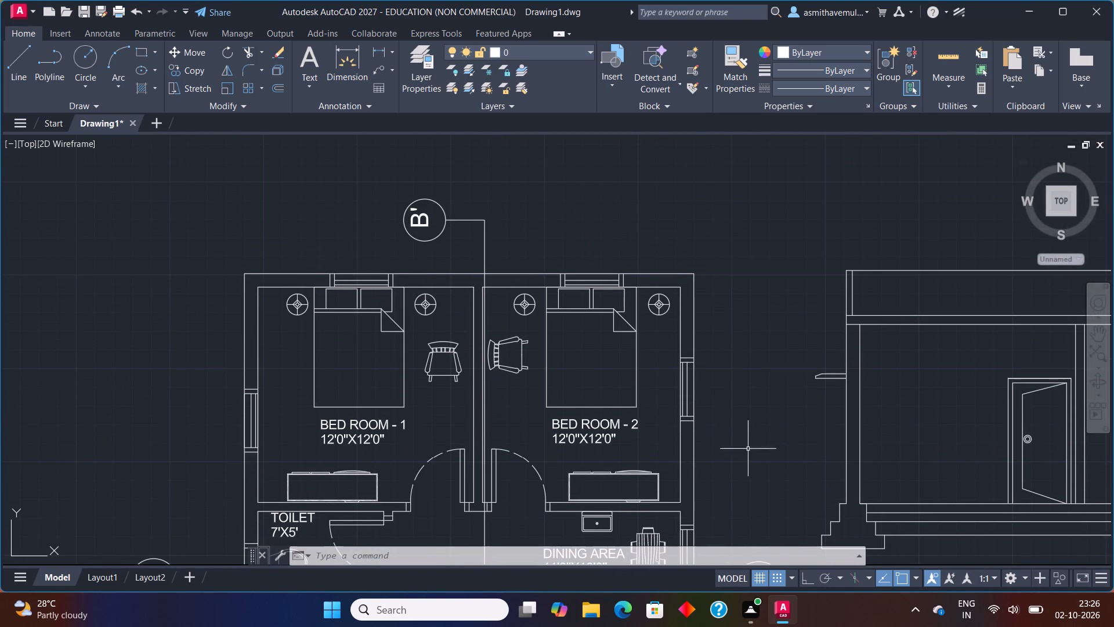
# Check the overall layout of the plan together with sections A-A' and B-B' and the elevation.
pyautogui.scroll(1, 646, 379)
pyautogui.scroll(-1, 930, 360)
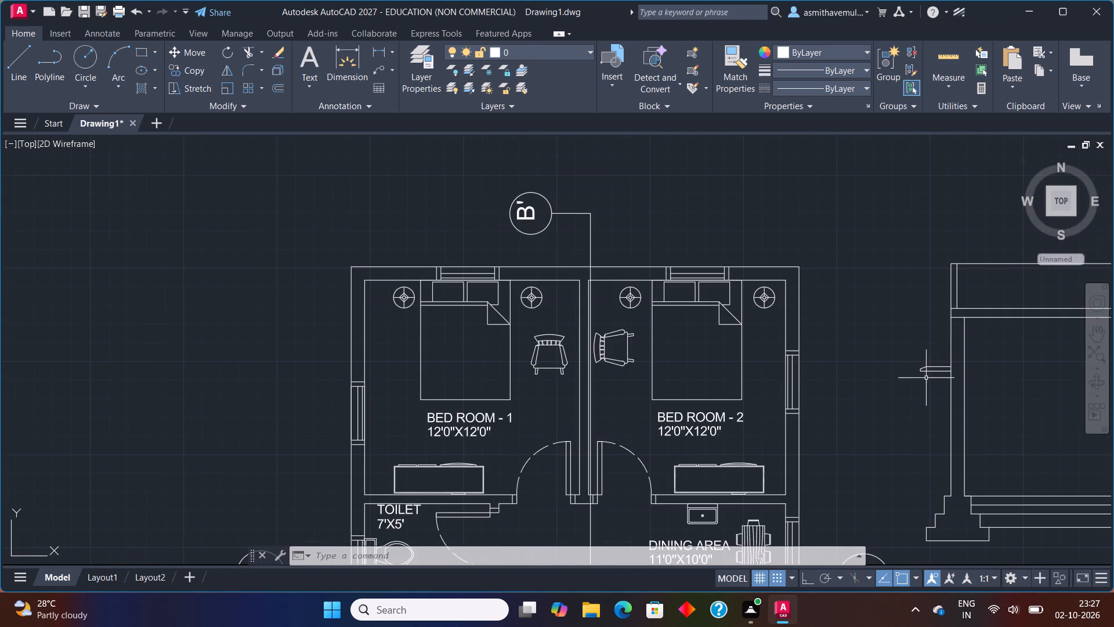
pyautogui.scroll(-1, 926, 379)
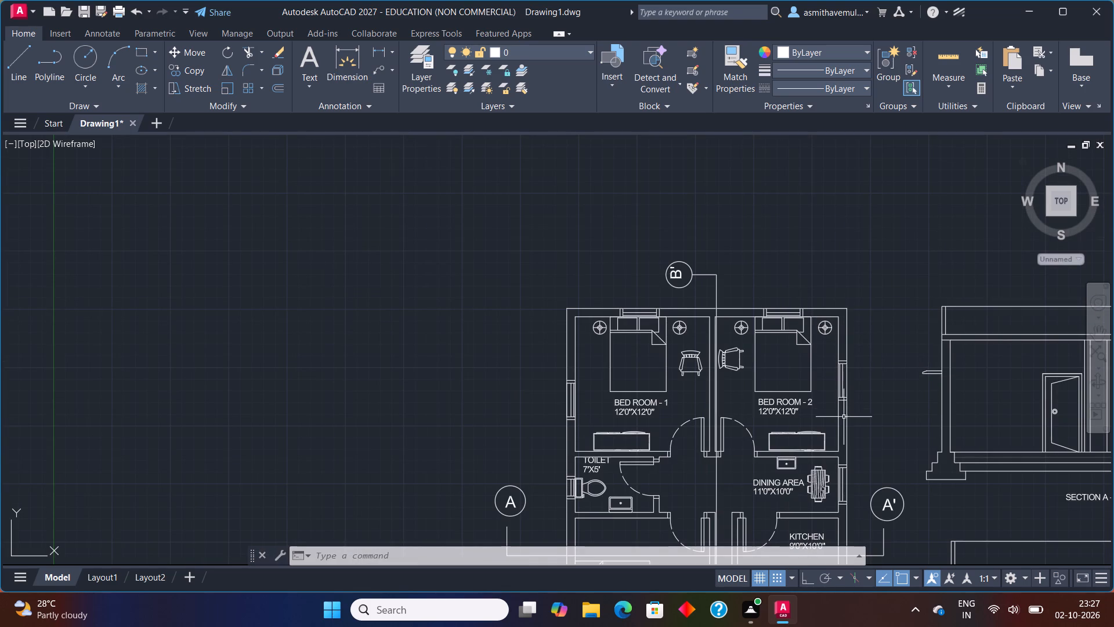
pyautogui.moveTo(819, 385); pyautogui.dragTo(683, 313, button='middle')
pyautogui.scroll(-1, 918, 438)
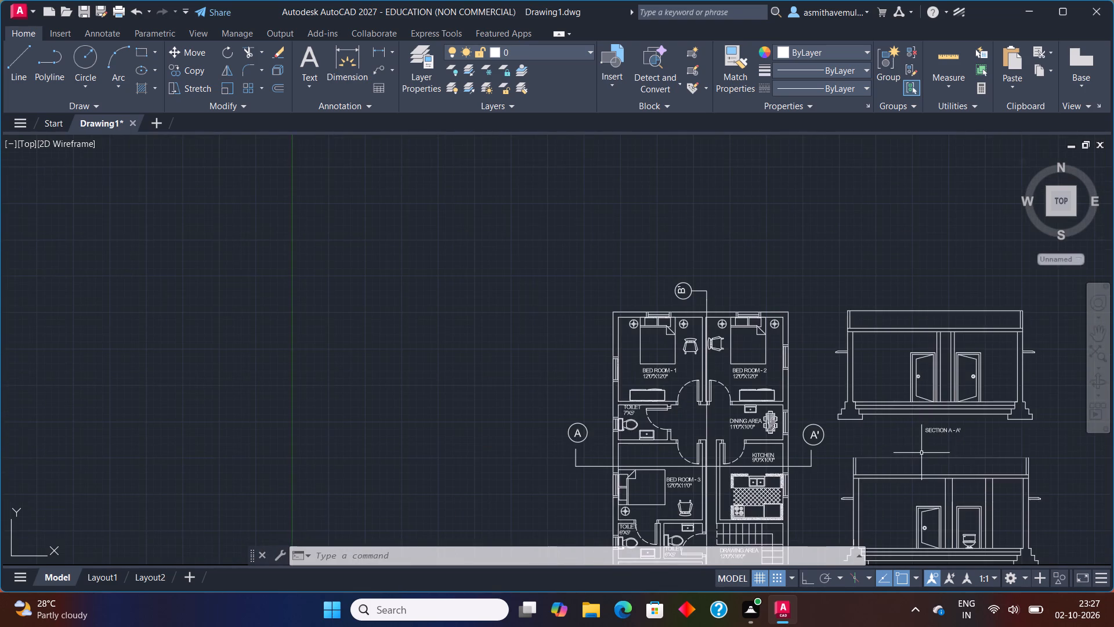
pyautogui.moveTo(923, 453); pyautogui.dragTo(826, 215, button='middle')
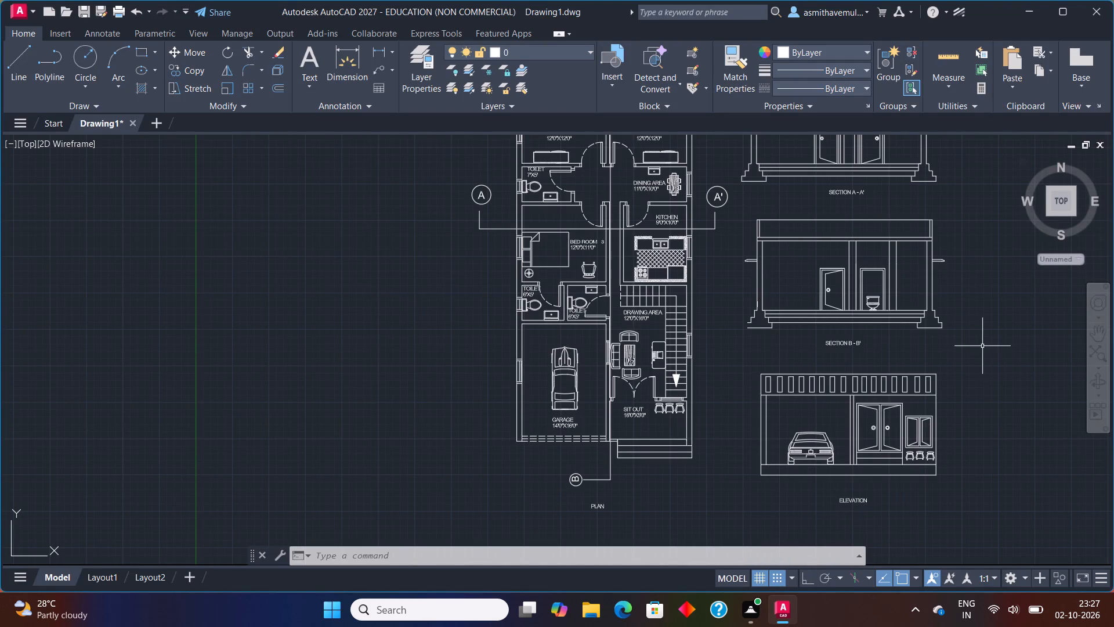
pyautogui.moveTo(975, 346); pyautogui.dragTo(882, 400, button='middle')
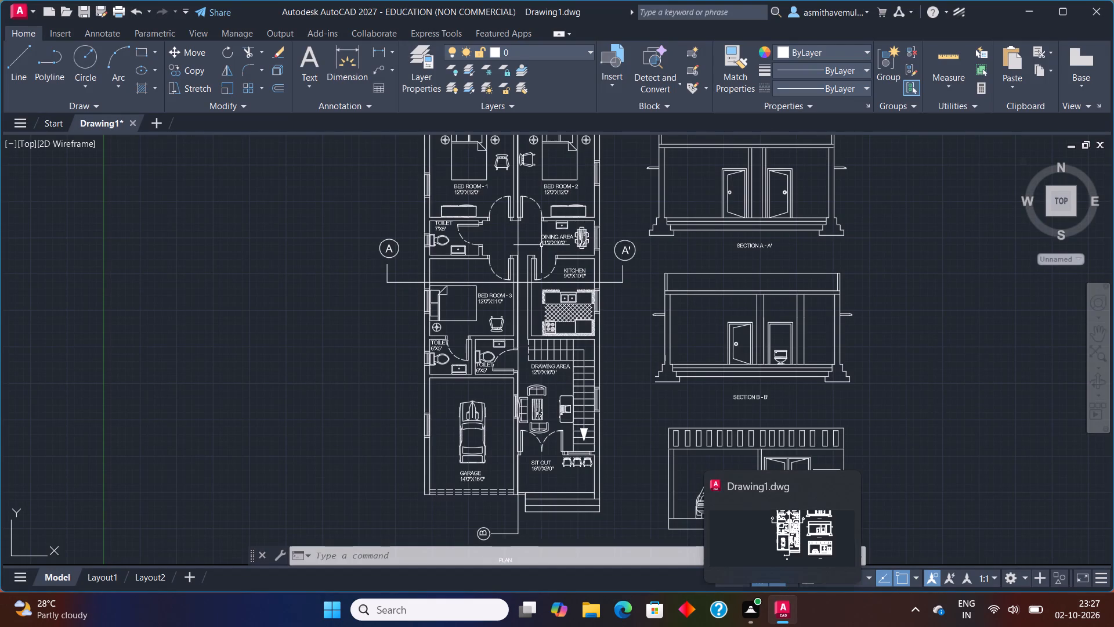
# Save the drawing to the Desktop under the name 3BHK PLAN WITH SECTION AND ELEVATION.
pyautogui.click(15, 8)
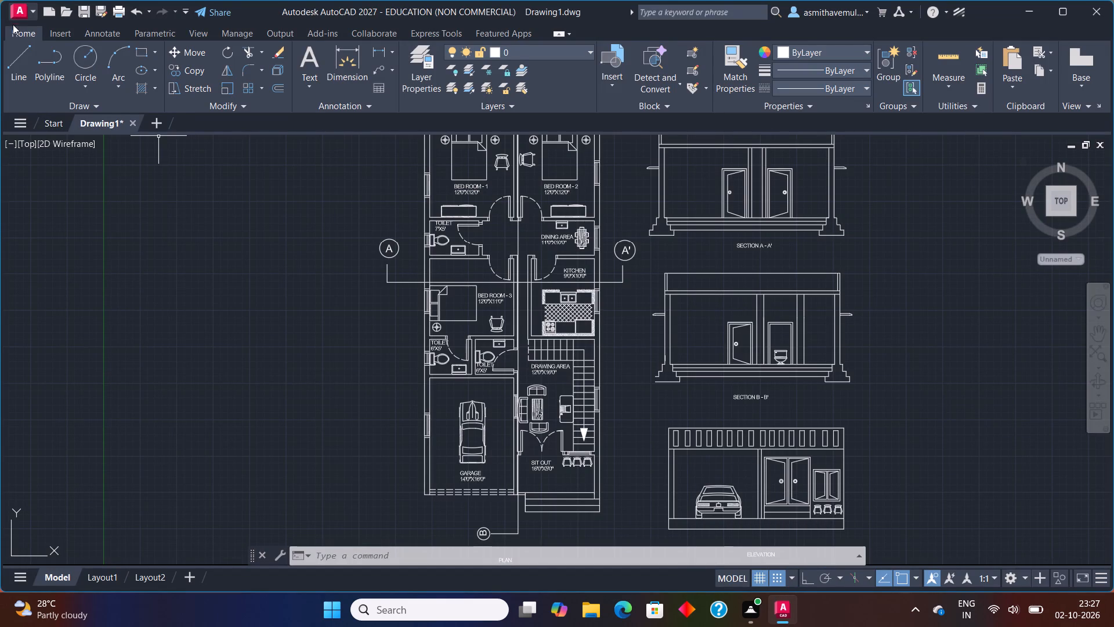
pyautogui.click(75, 180)
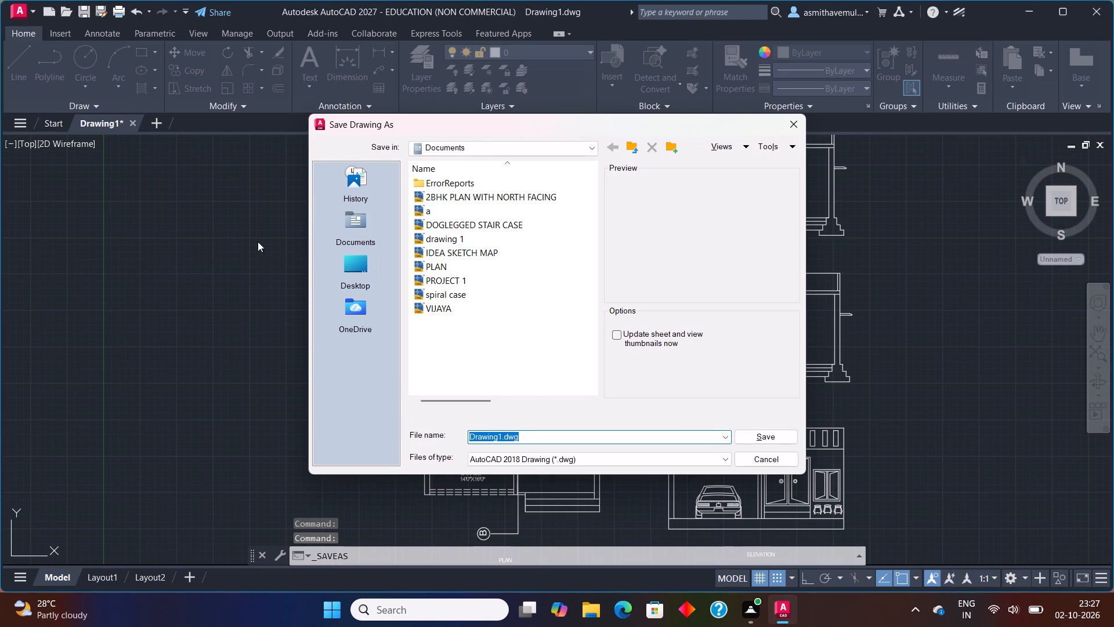
pyautogui.click(347, 266)
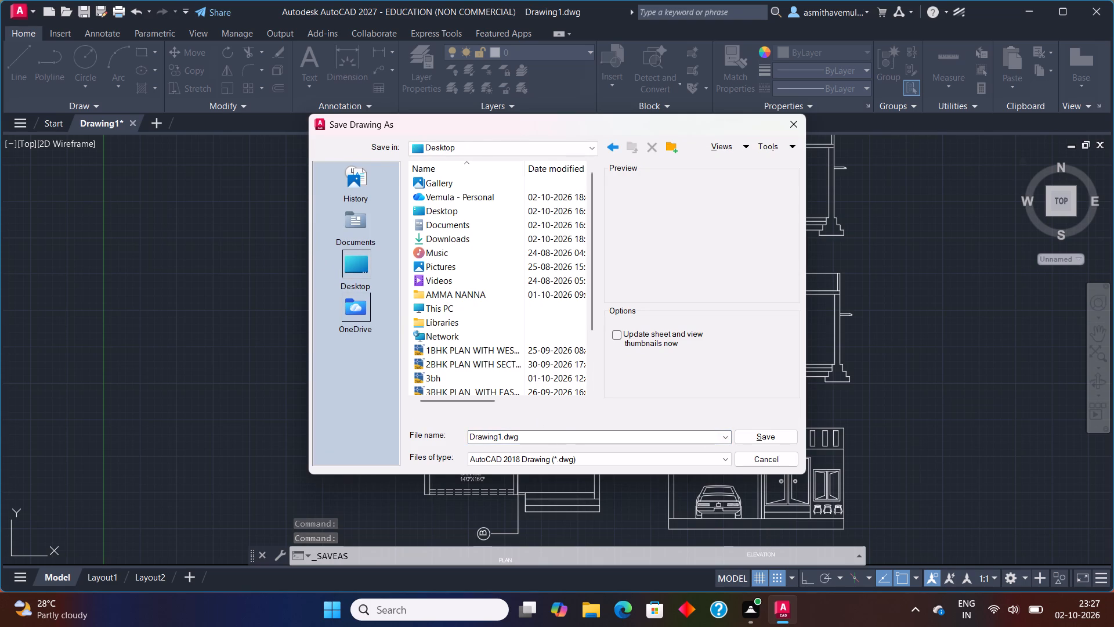
pyautogui.click(562, 435)
pyautogui.press('BackSpace')
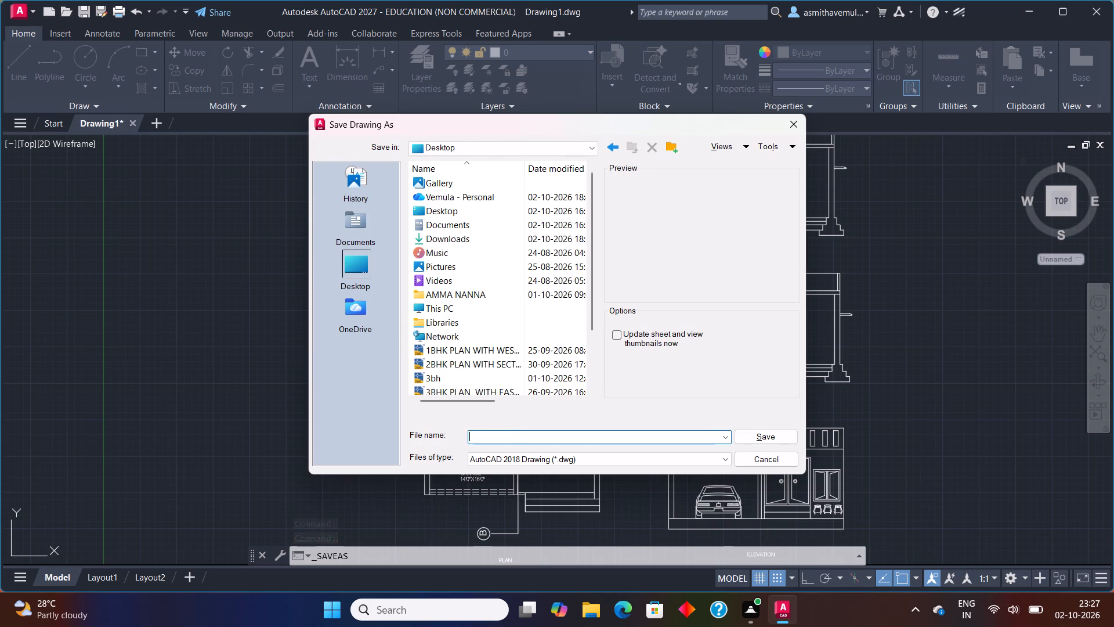
pyautogui.press('3')
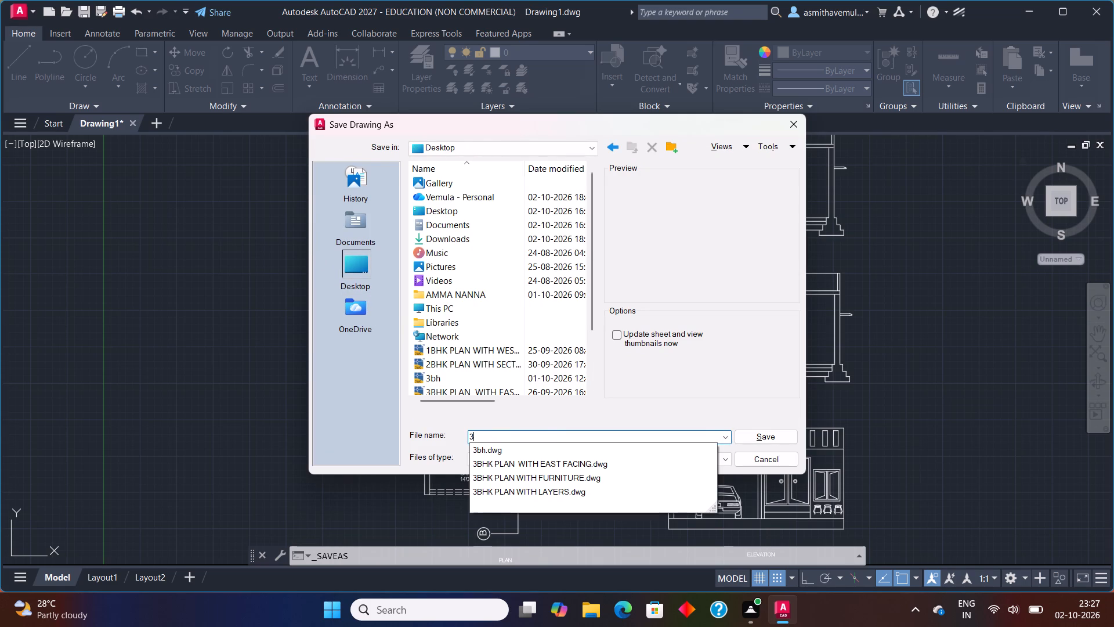
pyautogui.write('BH')
pyautogui.press('k')
pyautogui.press('space')
pyautogui.write('P')
pyautogui.press('l')
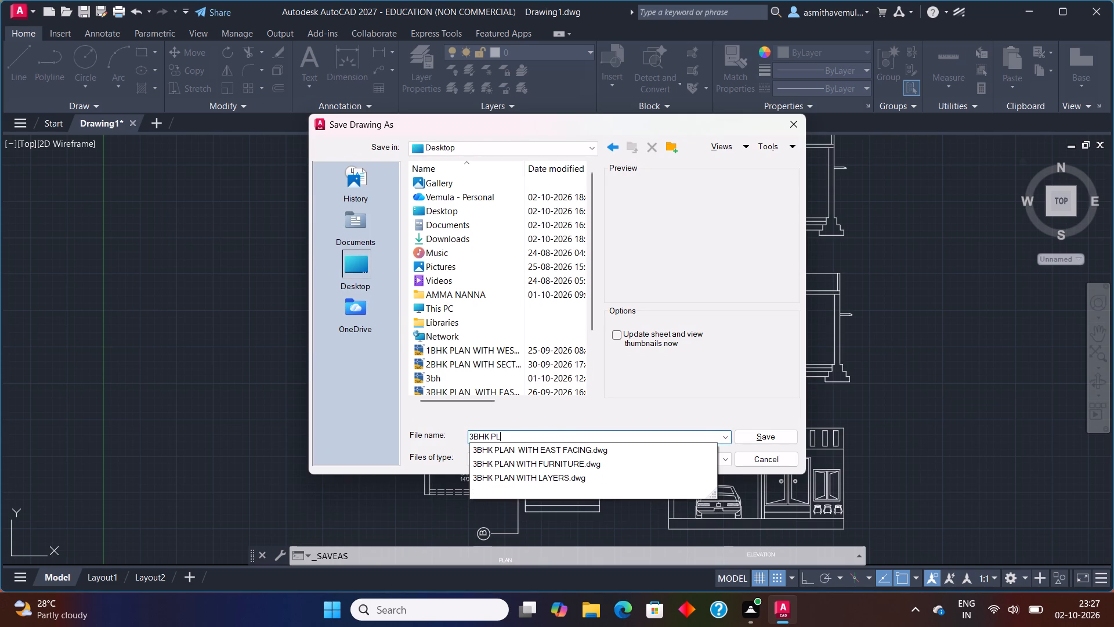
pyautogui.write('AN')
pyautogui.press('space')
pyautogui.write('WIT')
pyautogui.press('h')
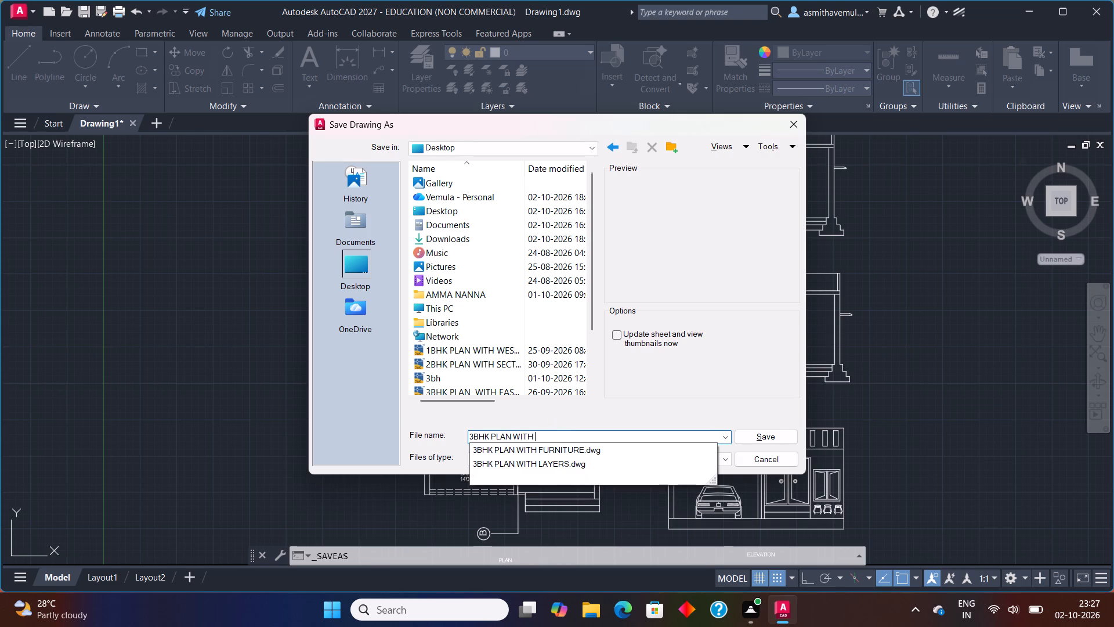
pyautogui.press('space')
pyautogui.press('s')
pyautogui.write('ECTI')
pyautogui.press('o')
pyautogui.write('N A')
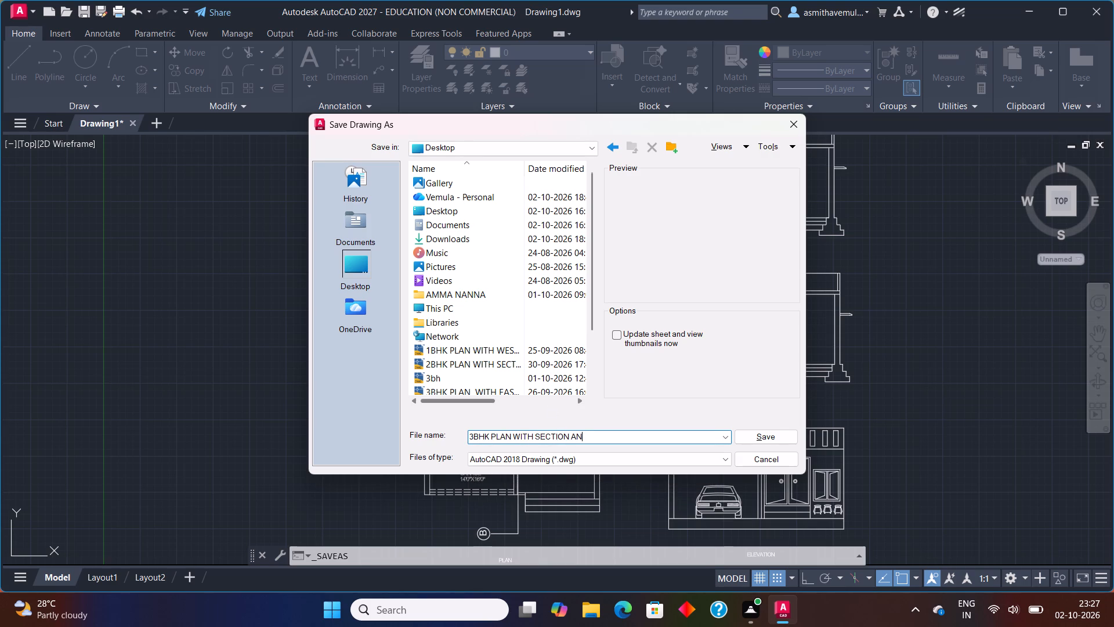
pyautogui.press('n')
pyautogui.write('D')
pyautogui.press('space')
pyautogui.press('e')
pyautogui.write('LEVATION')
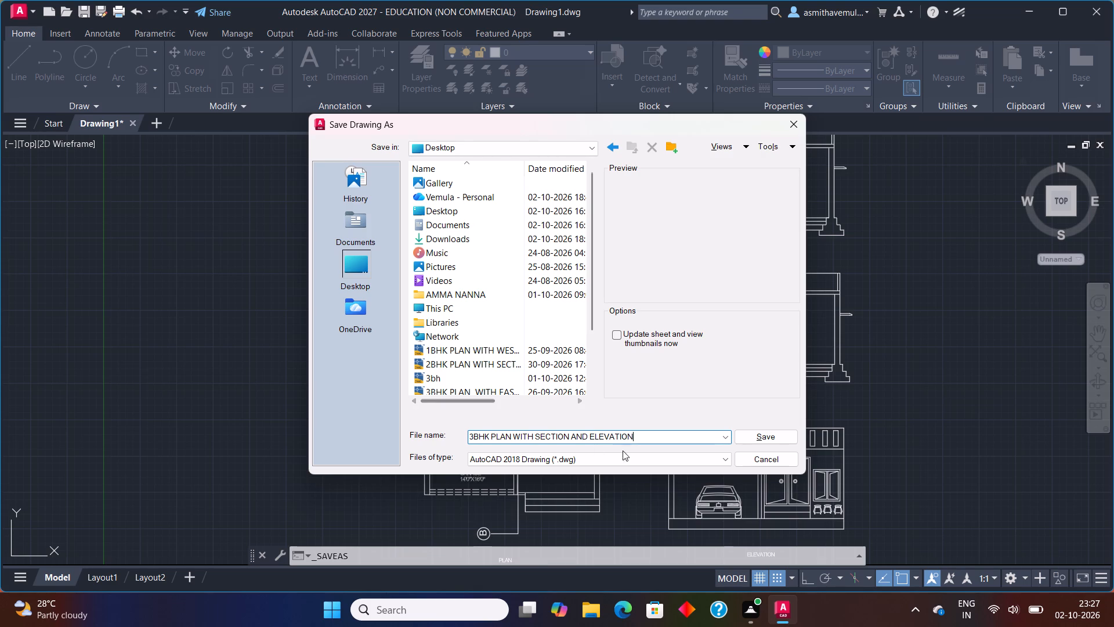
pyautogui.click(789, 441)
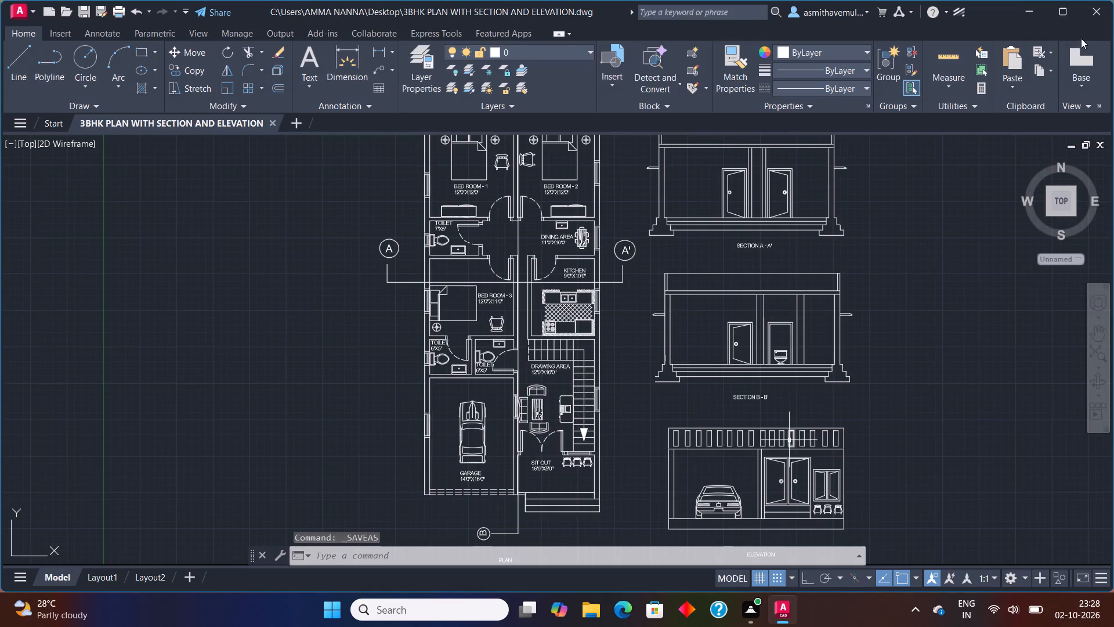
# Save the renamed drawing again and close AutoCAD.
pyautogui.hotkey('ctrl', 's')
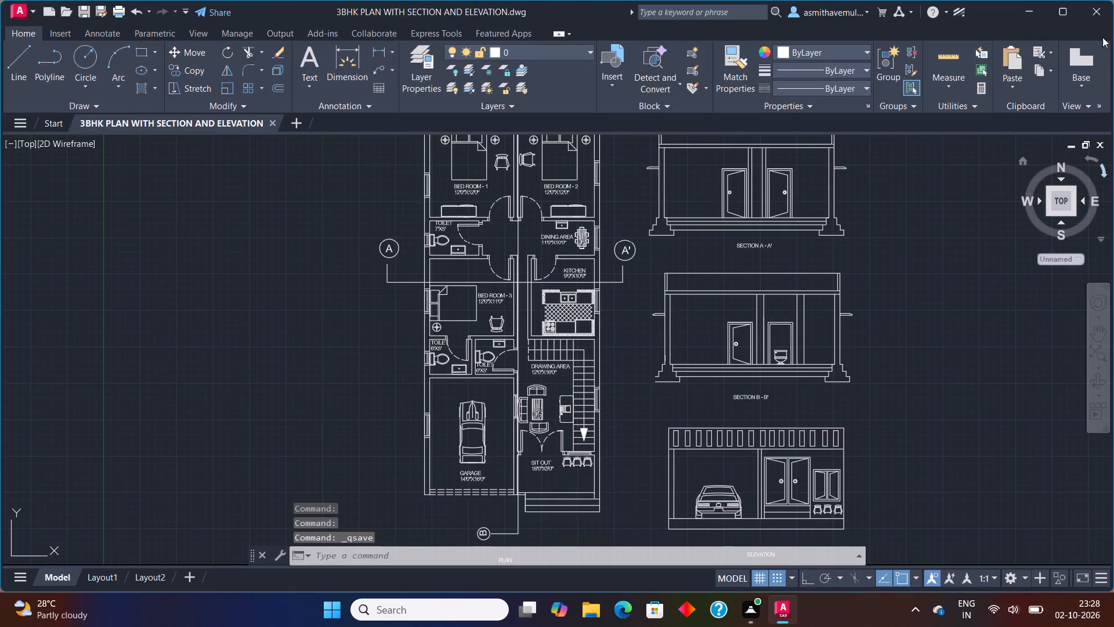
pyautogui.click(1097, 16)
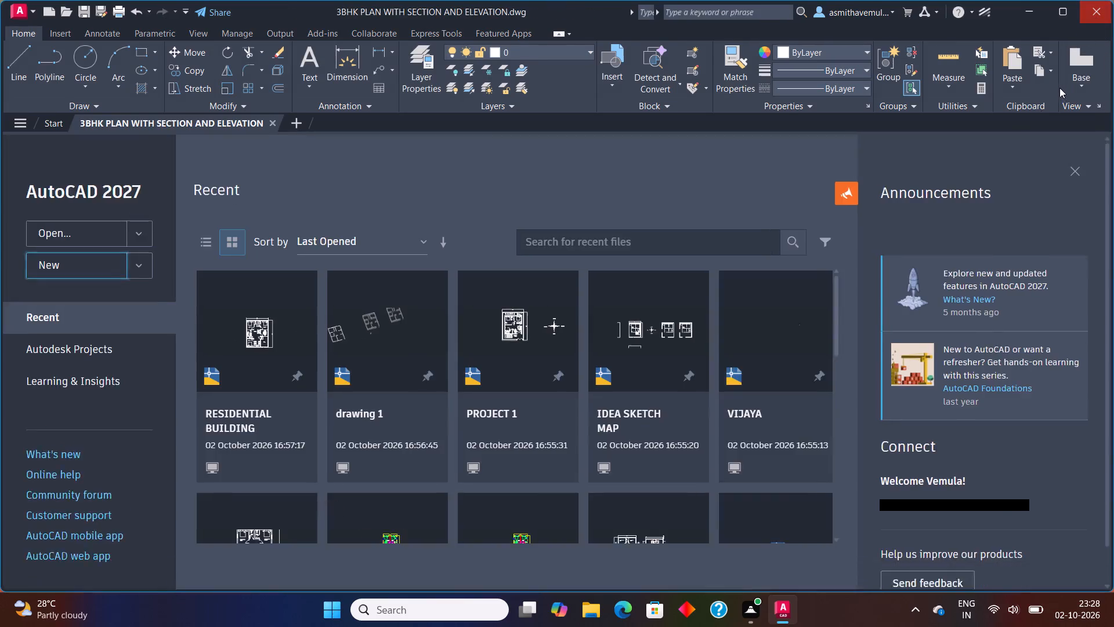